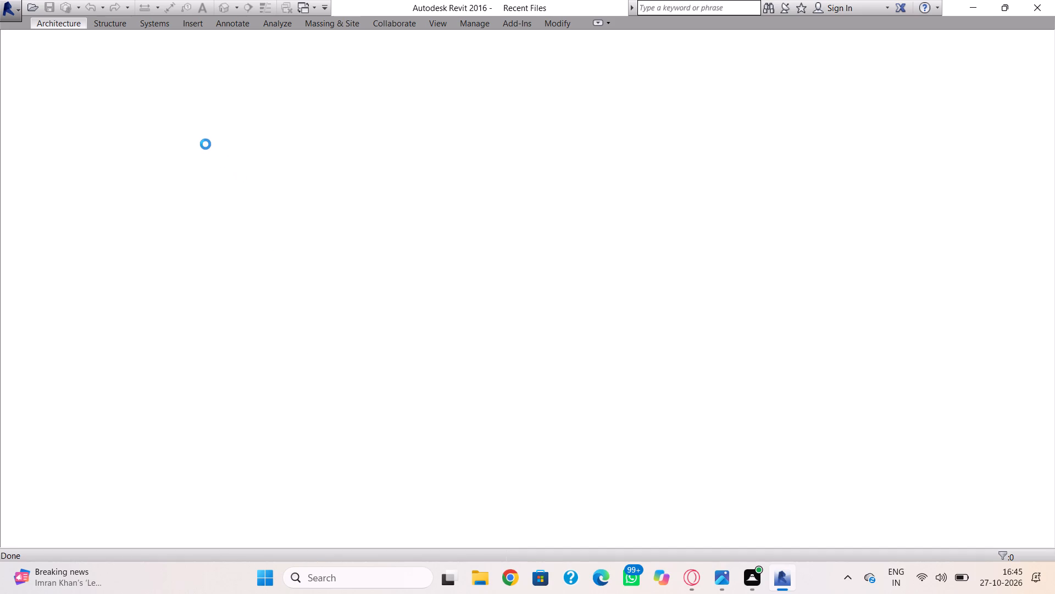
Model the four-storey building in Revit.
Start a new project.
click(204, 136)
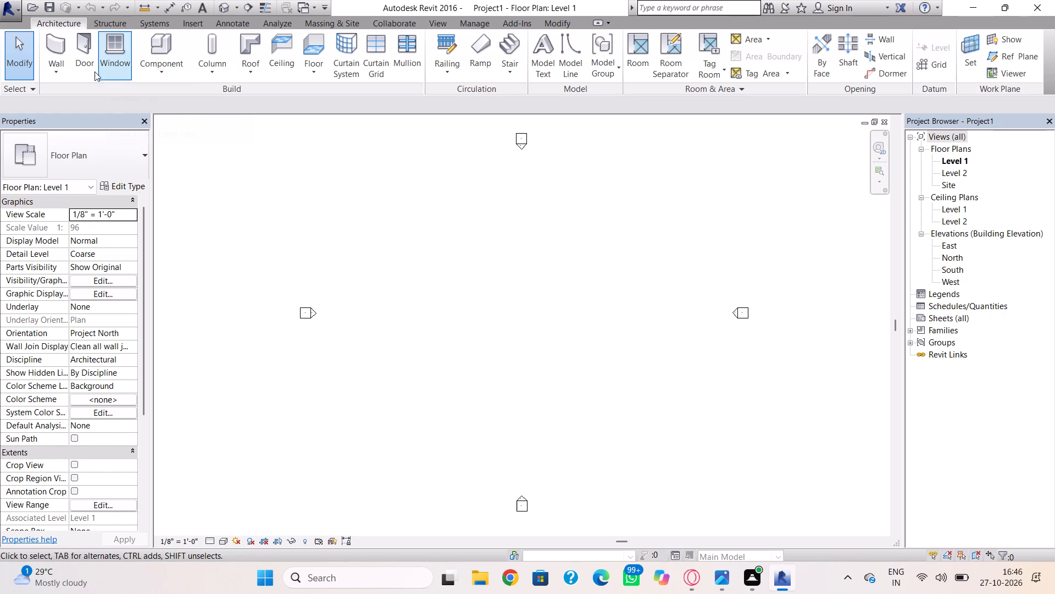
Draw a rectangular loop of Generic - 8" walls, 12' high and about 36' by 32', on Level 1.
click(64, 43)
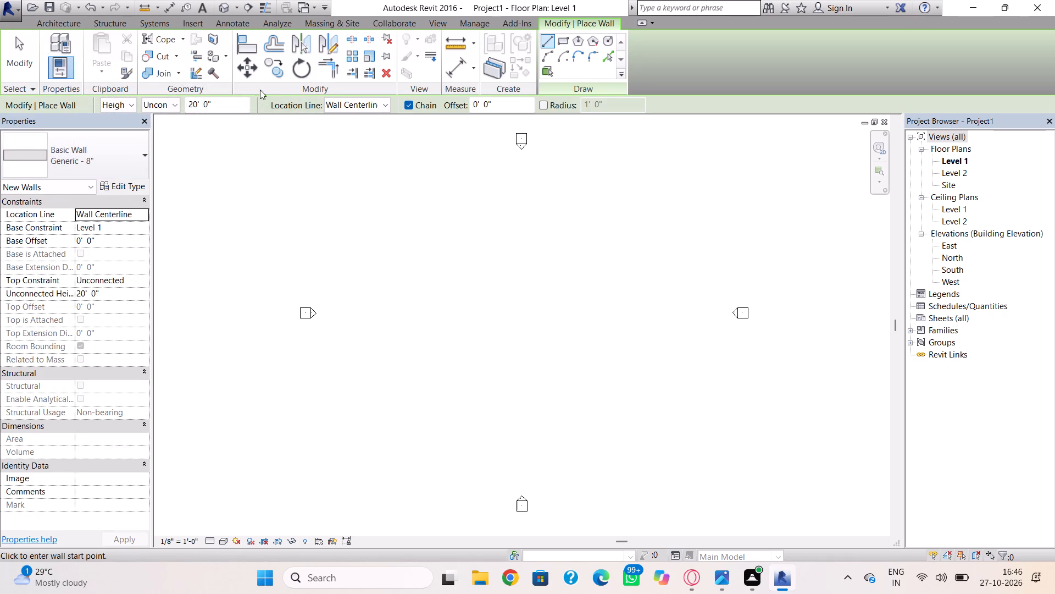
drag(123, 293, 10, 302)
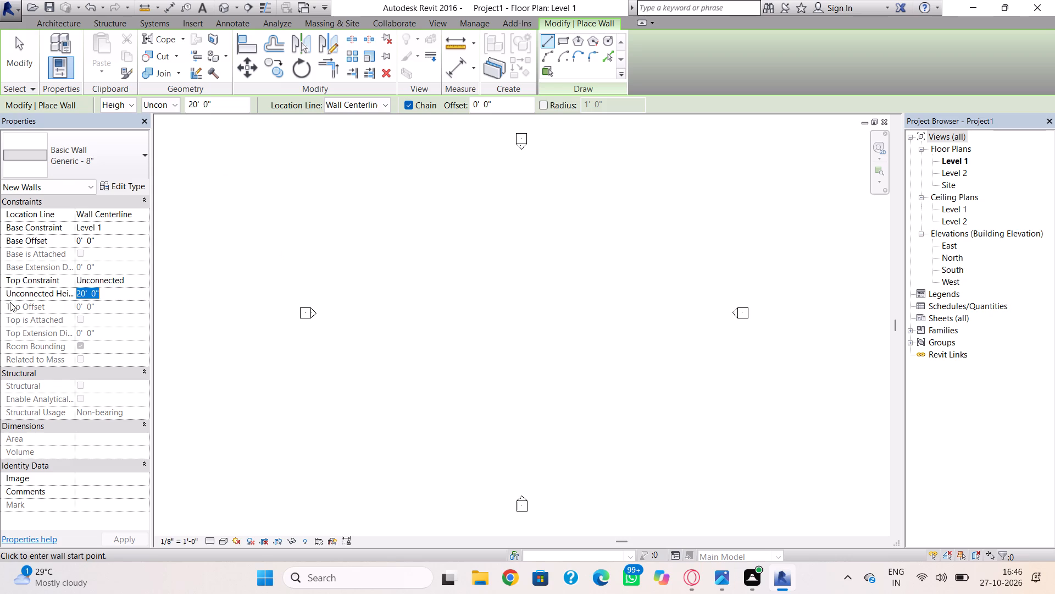
text(12)
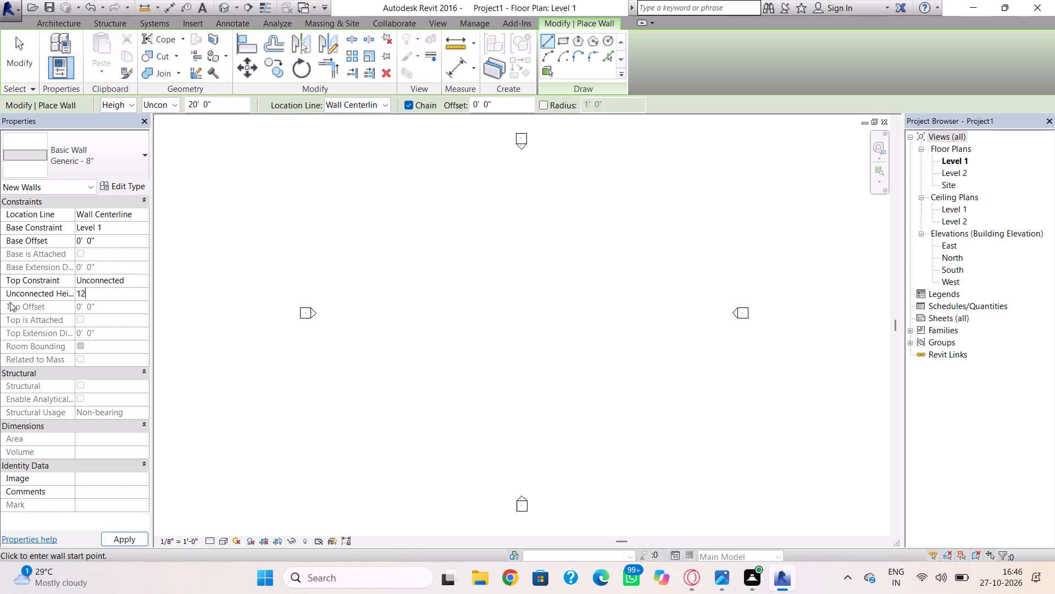
key(apostrophe)
scroll(10, 302, up, 1)
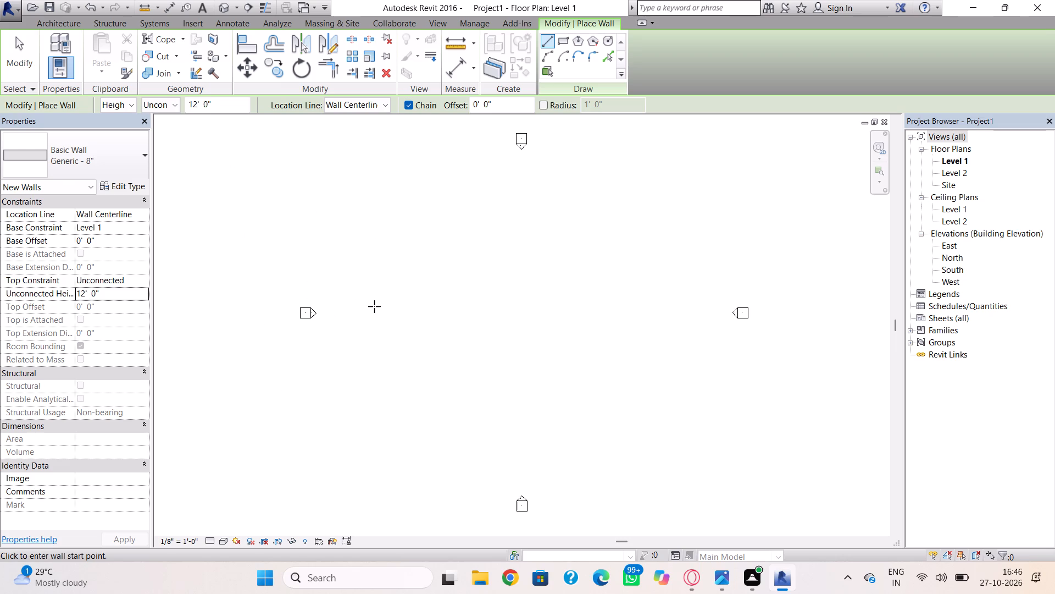
click(567, 43)
click(432, 263)
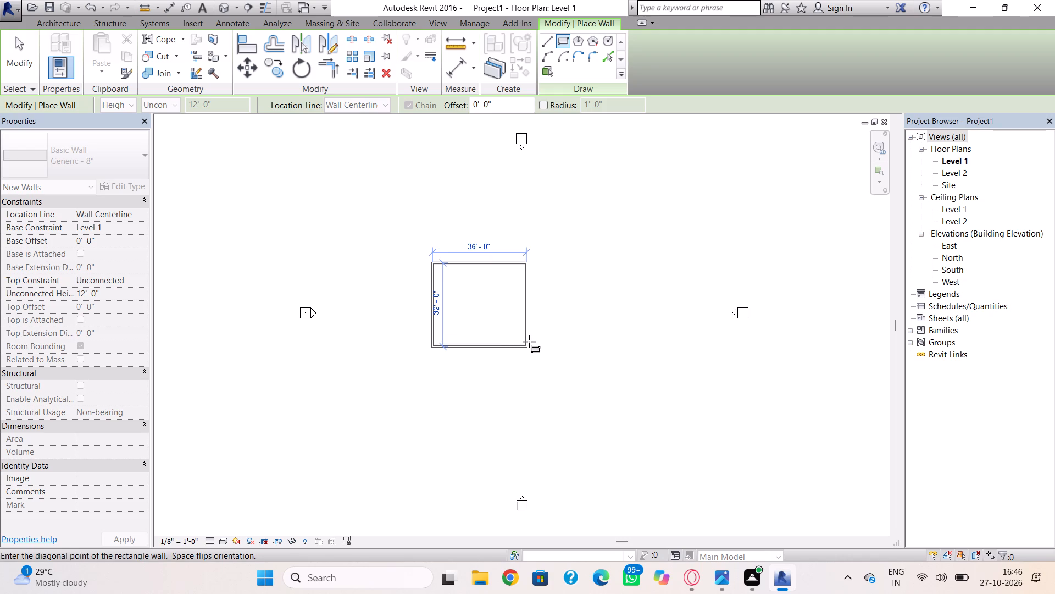
click(529, 342)
key(Escape)
key(Escape)
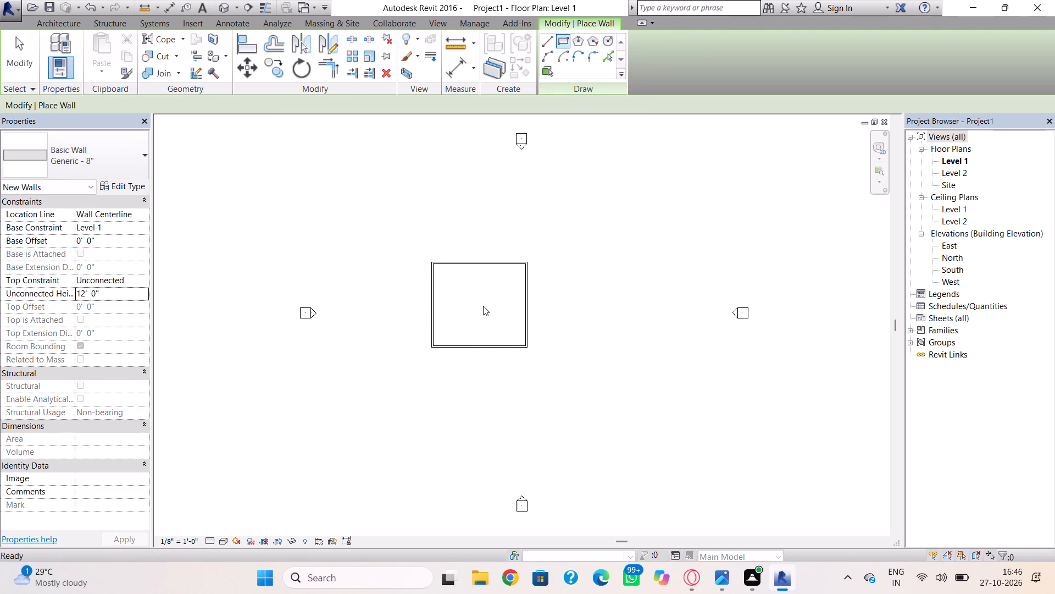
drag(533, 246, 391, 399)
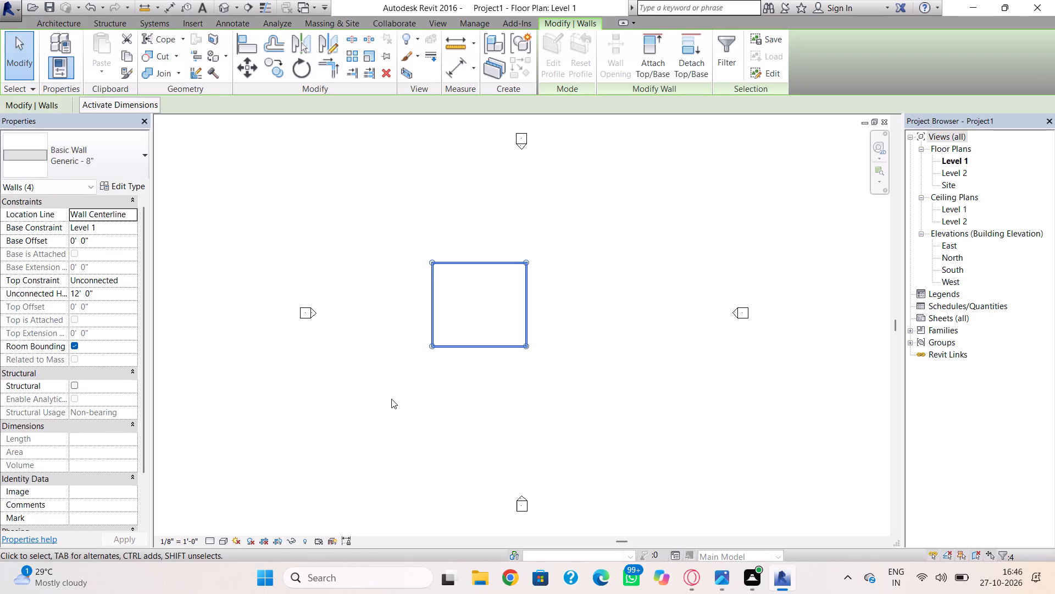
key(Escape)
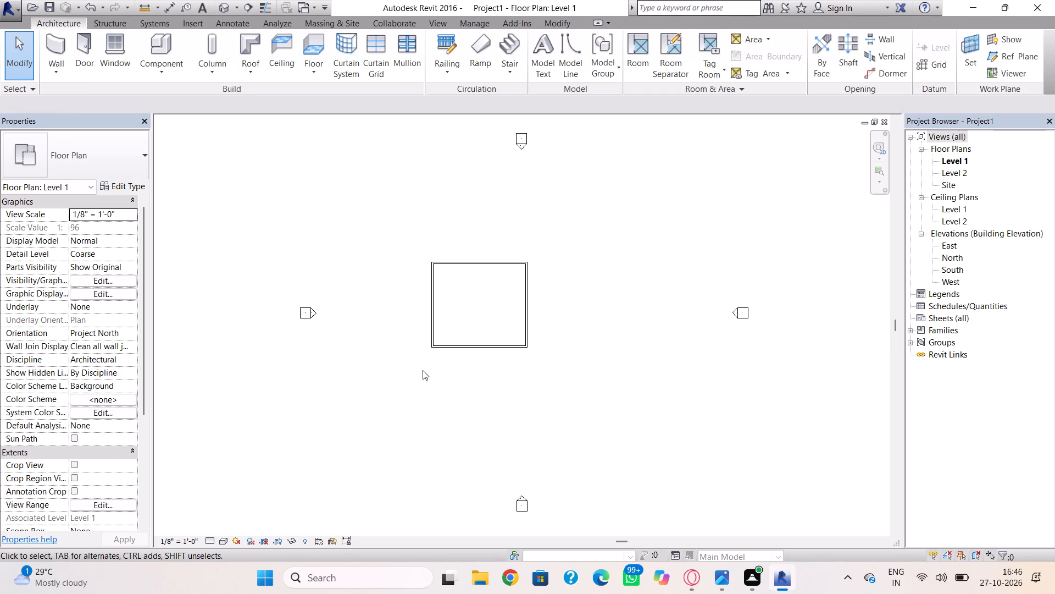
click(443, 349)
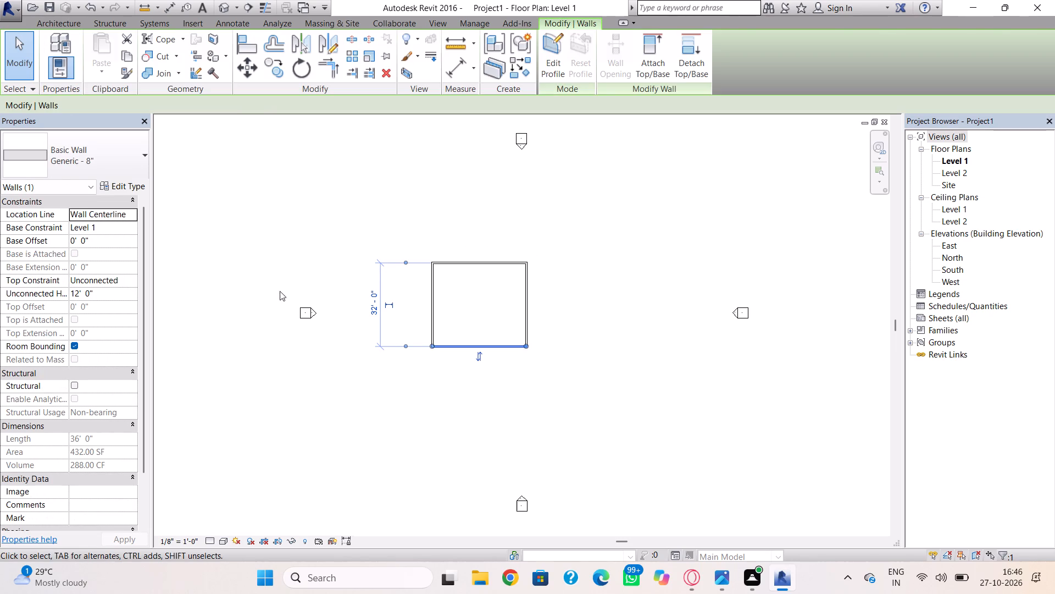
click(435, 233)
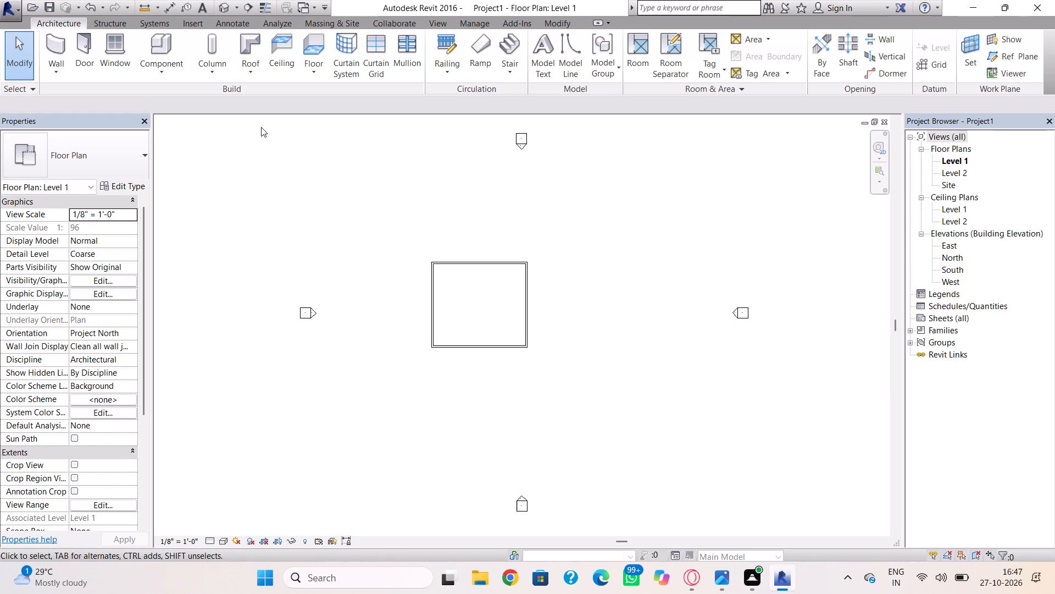
Create a Generic - 12" floor on Level 1 with a rectangular boundary about 44' by 40' around the walls.
click(67, 45)
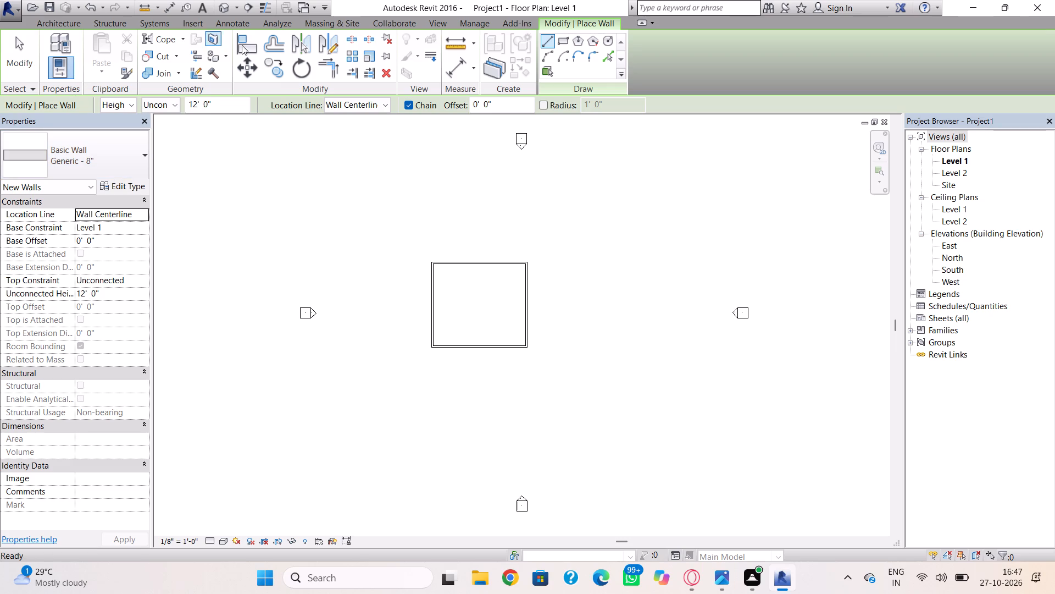
click(60, 24)
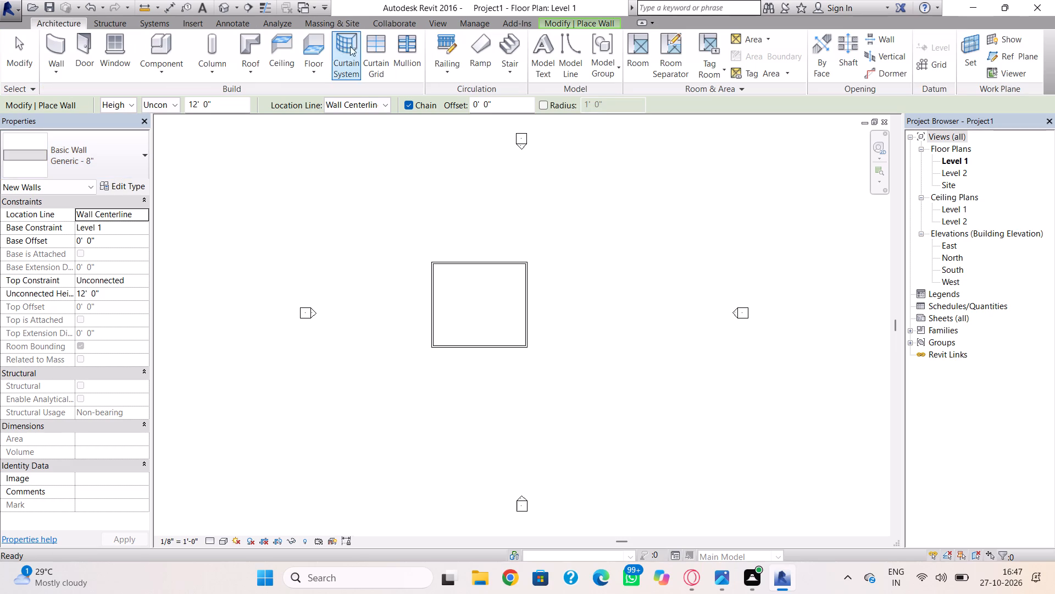
click(323, 52)
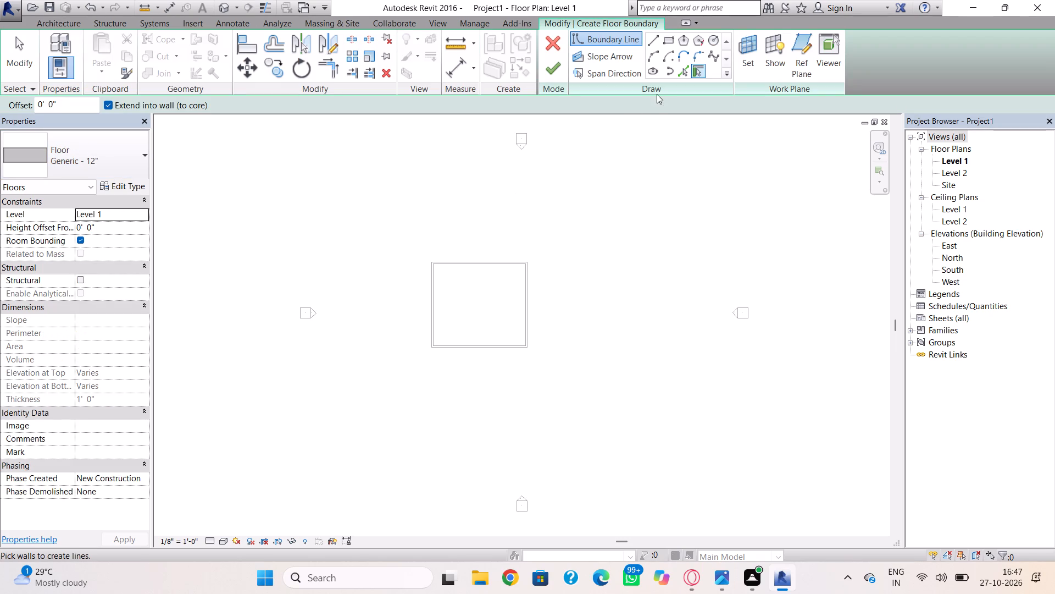
click(671, 43)
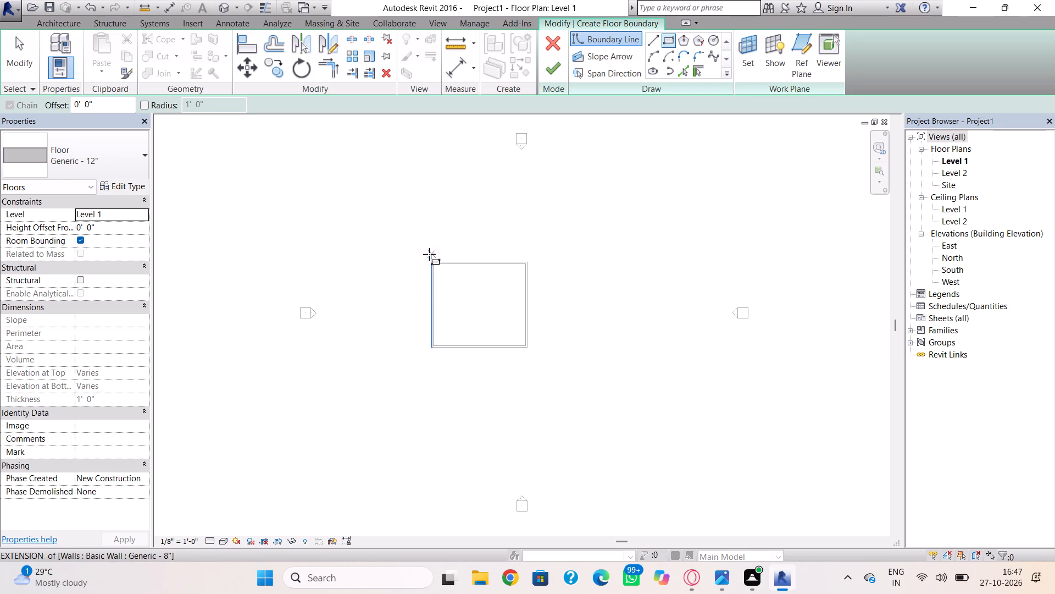
click(423, 254)
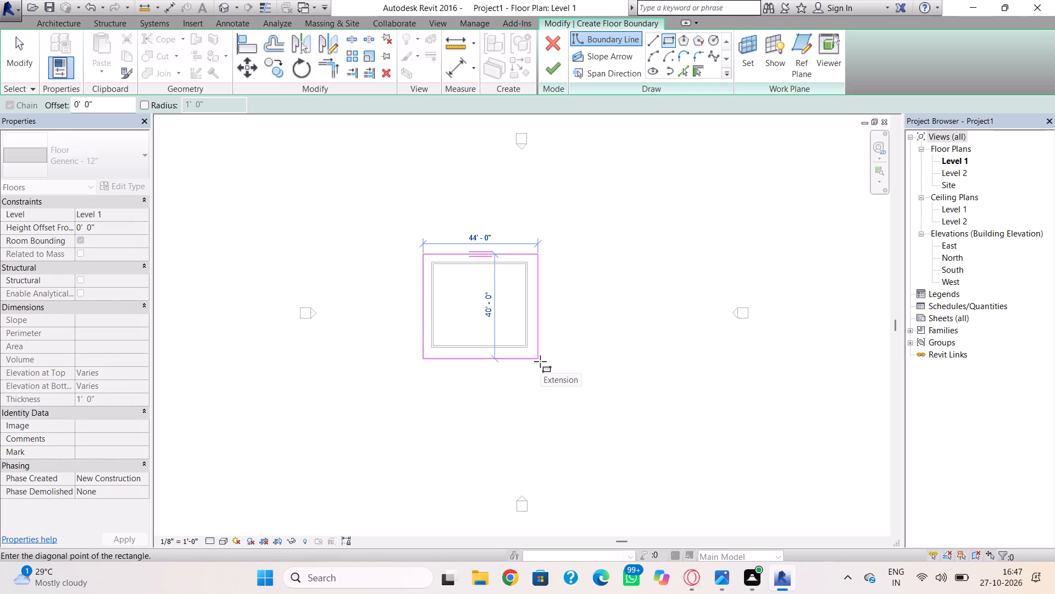
click(541, 362)
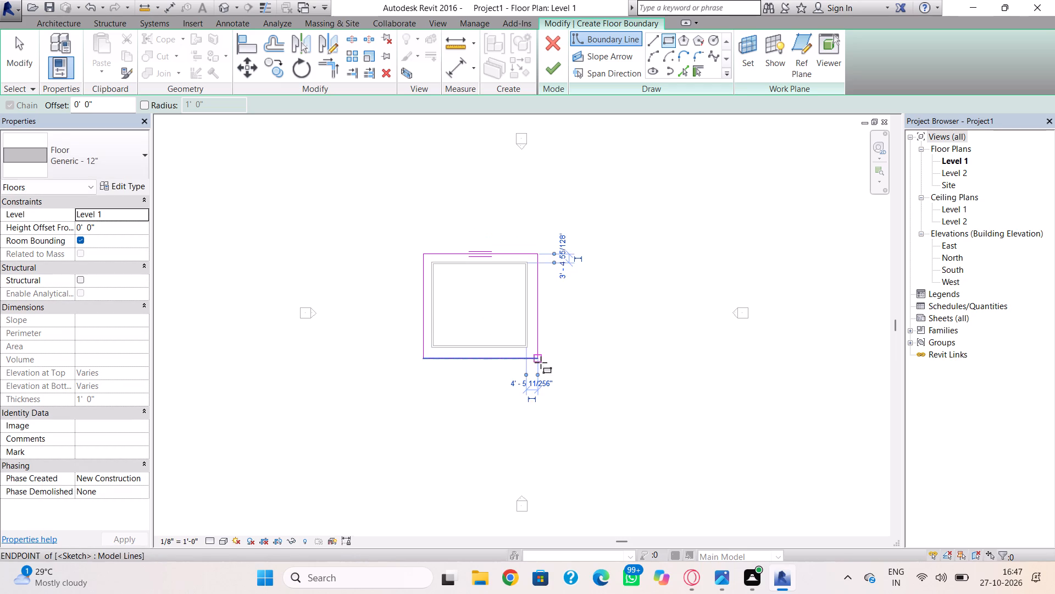
key(Escape)
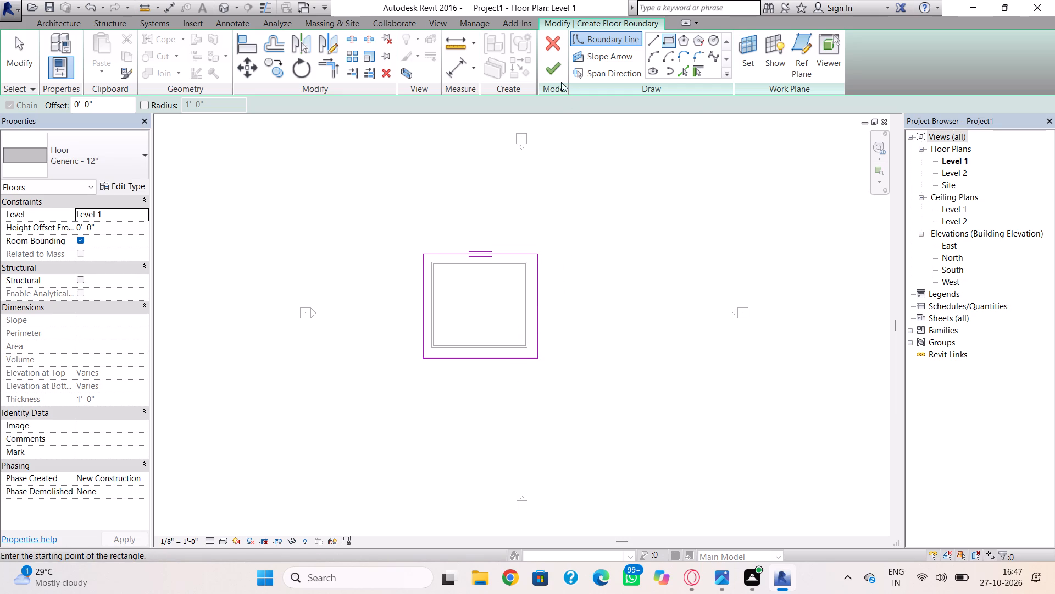
click(559, 76)
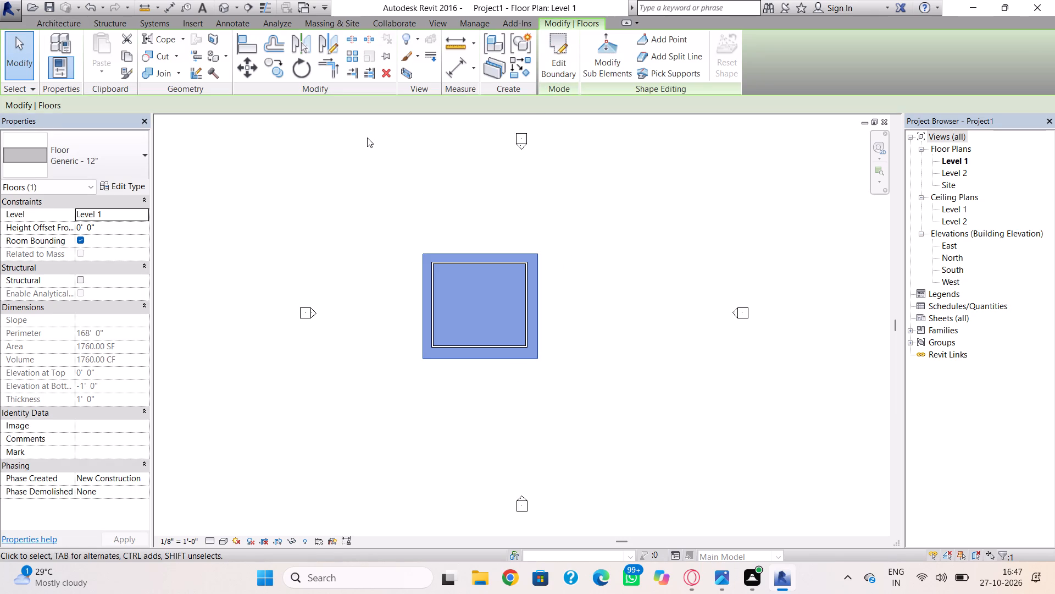
click(367, 137)
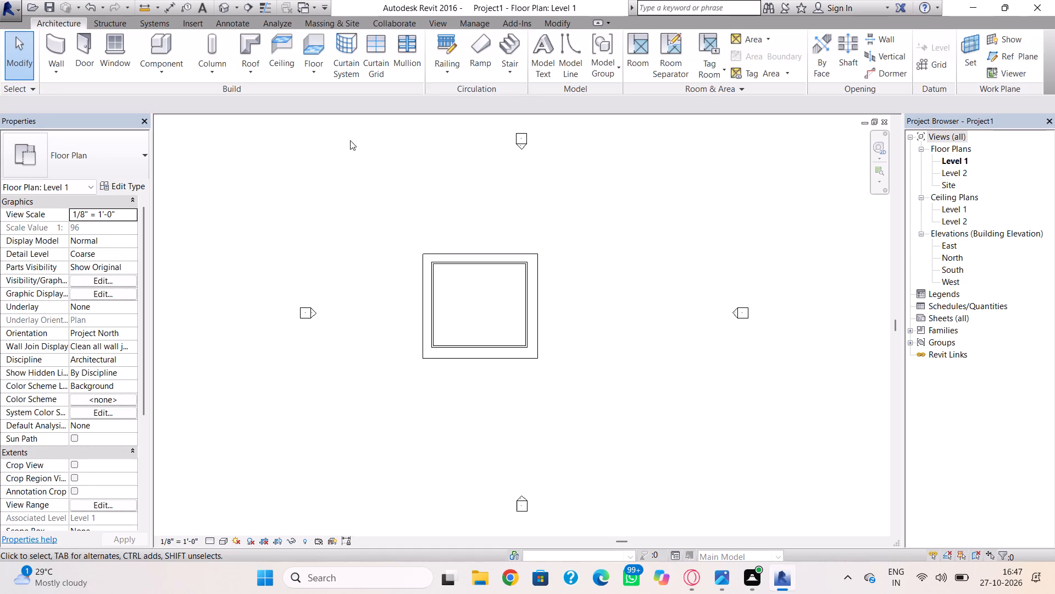
Begin a footprint roof on Level 2 without defined slope and sketch a rectangular boundary about 41' by 36' around the walls.
click(245, 46)
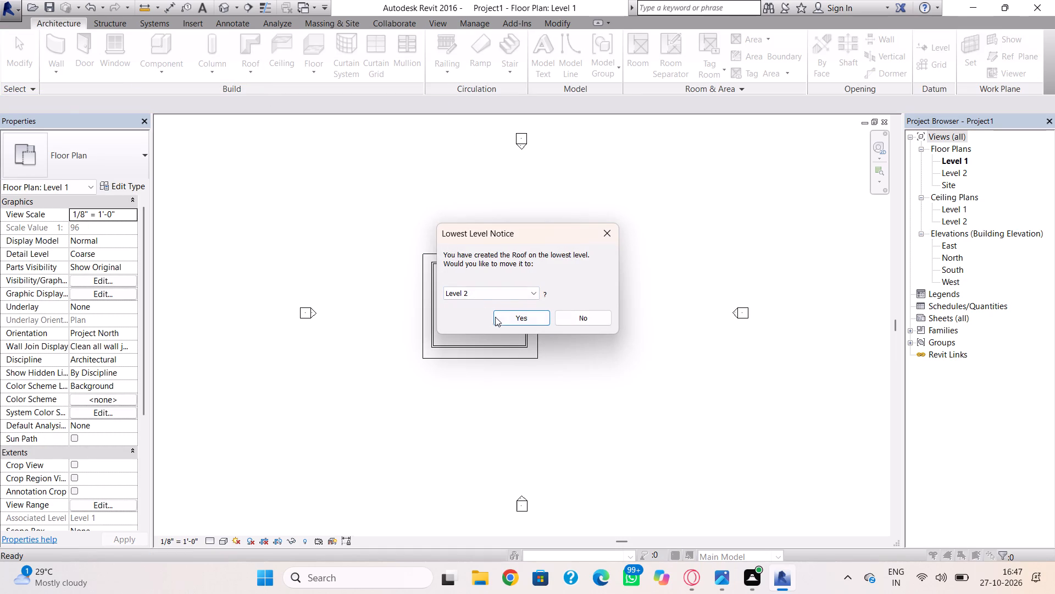
click(497, 317)
click(7, 101)
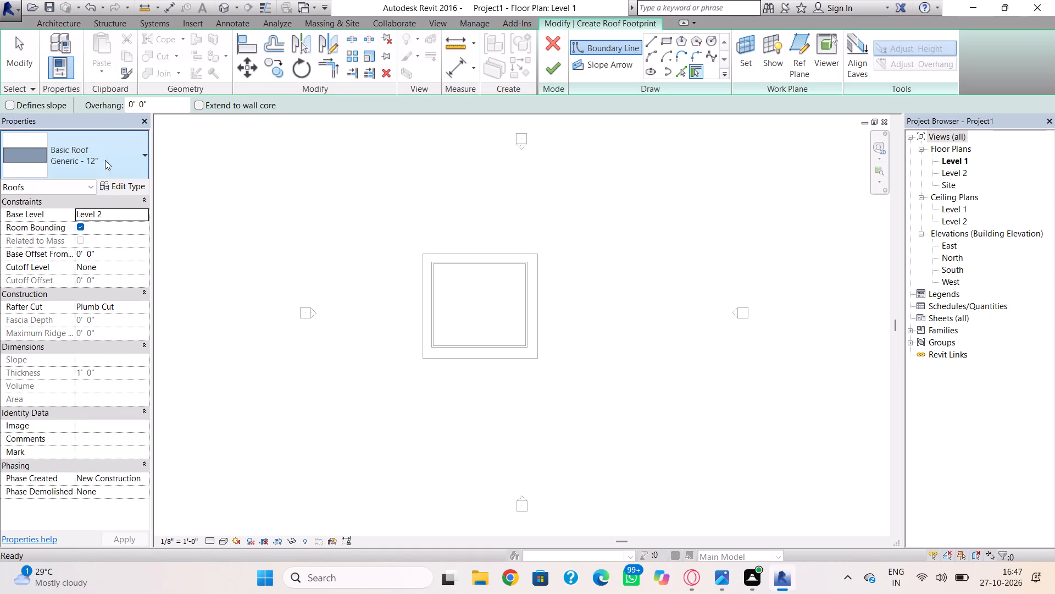
click(663, 45)
scroll(411, 266, up, 4)
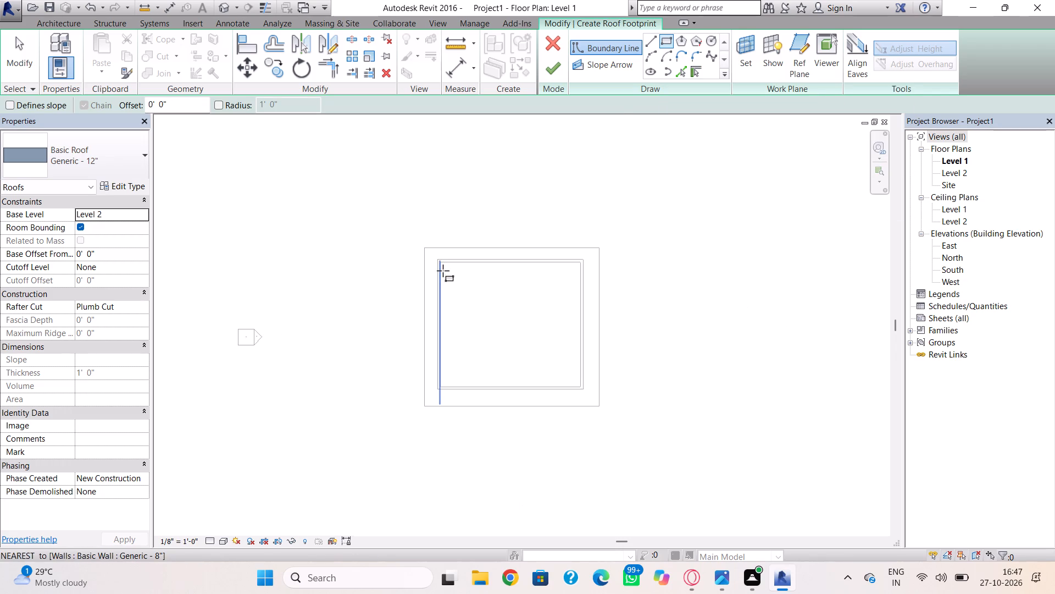
middle_drag(443, 271, 425, 288)
scroll(442, 272, up, 1)
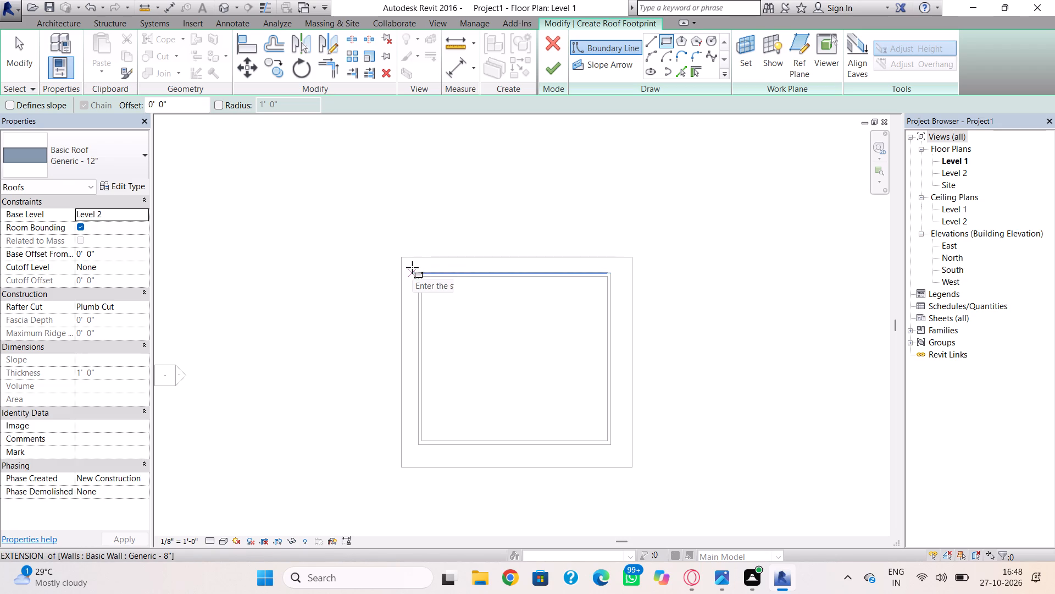
scroll(409, 264, up, 2)
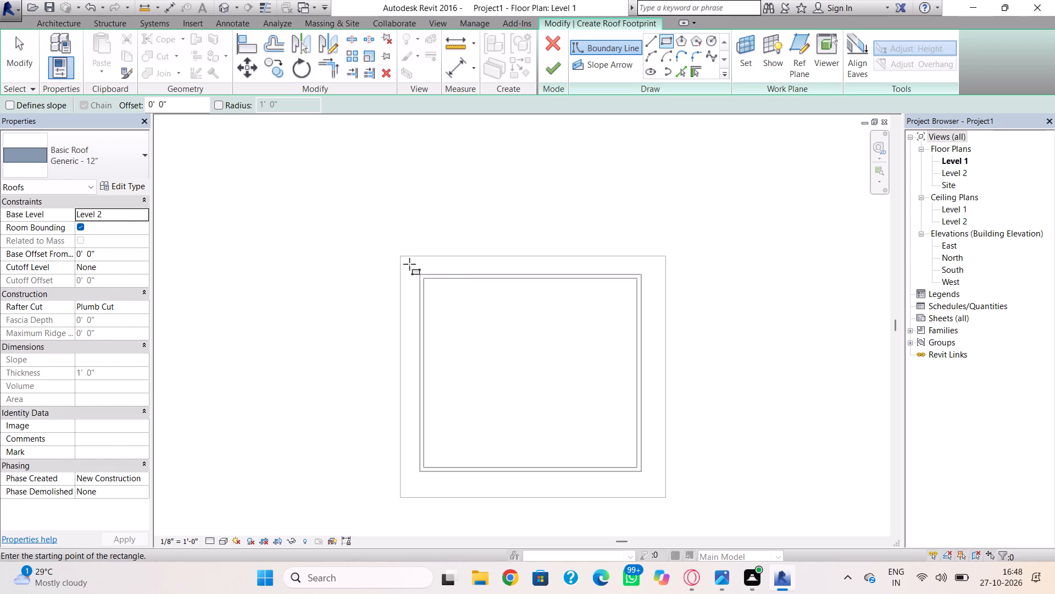
scroll(409, 265, up, 2)
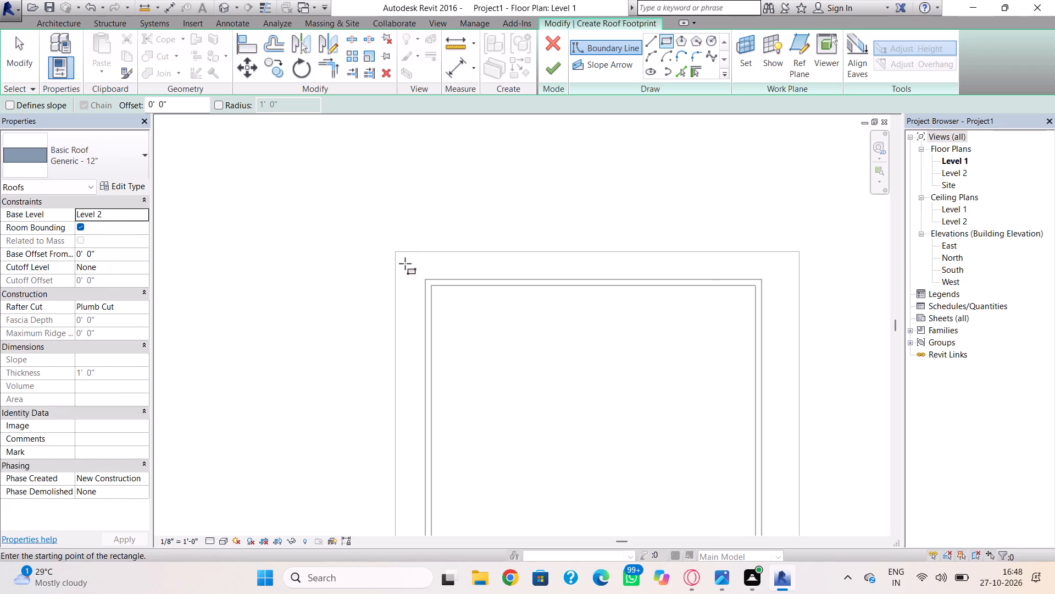
click(405, 263)
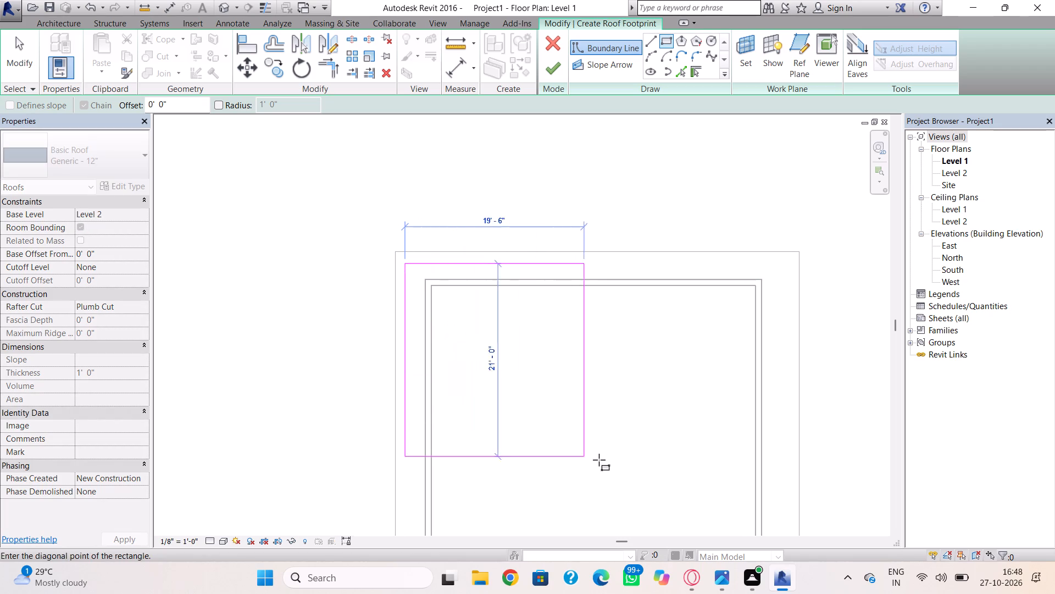
scroll(602, 462, down, 2)
middle_drag(604, 463, 614, 360)
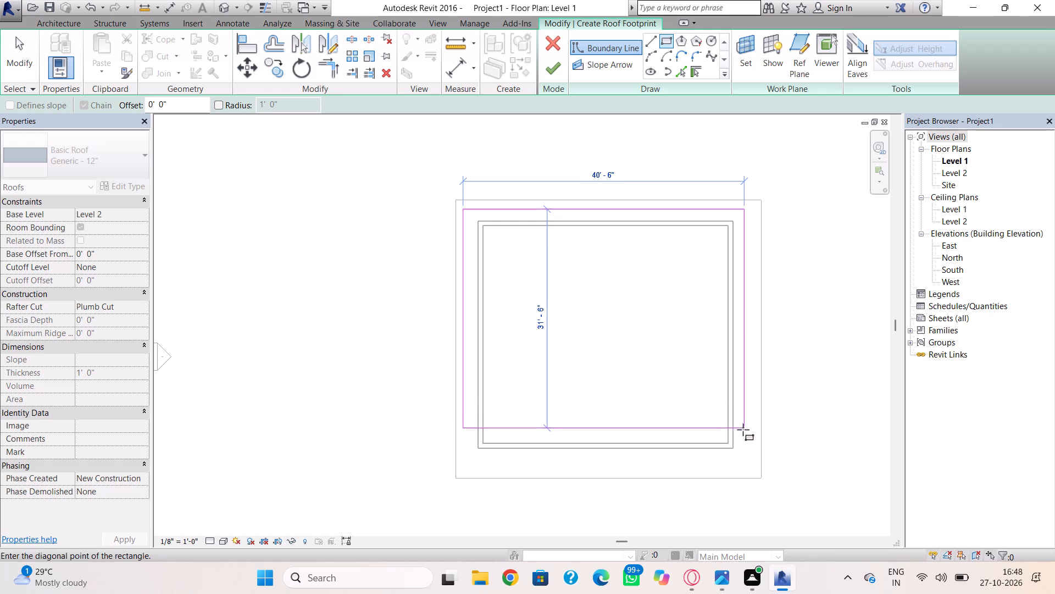
click(747, 460)
key(Escape)
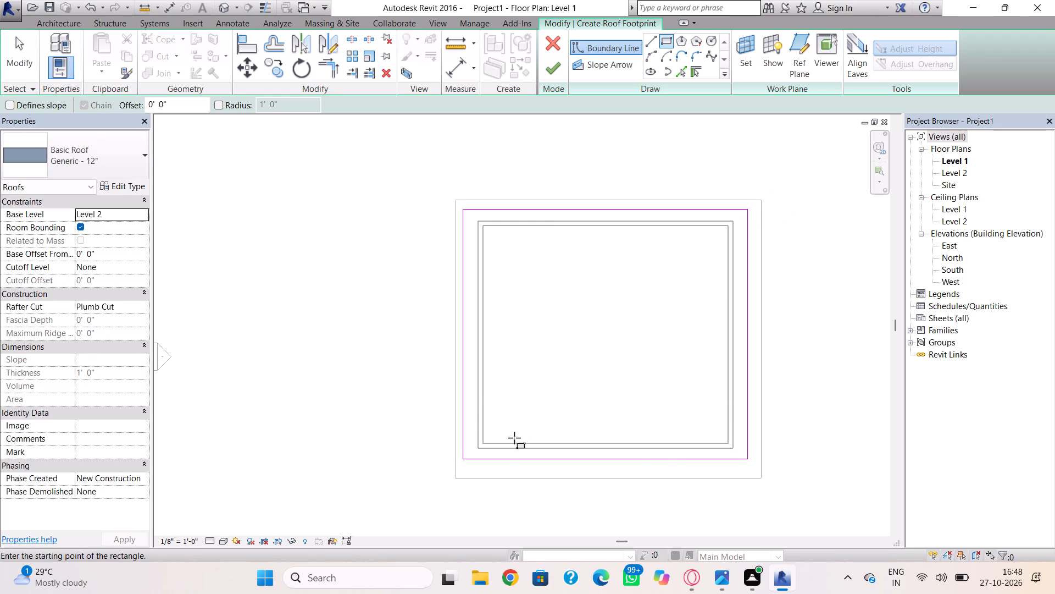
key(Escape)
Open the roof footprint's southwest corner by shortening the south boundary line to about 25'-6" and the west line to about 20'.
click(509, 460)
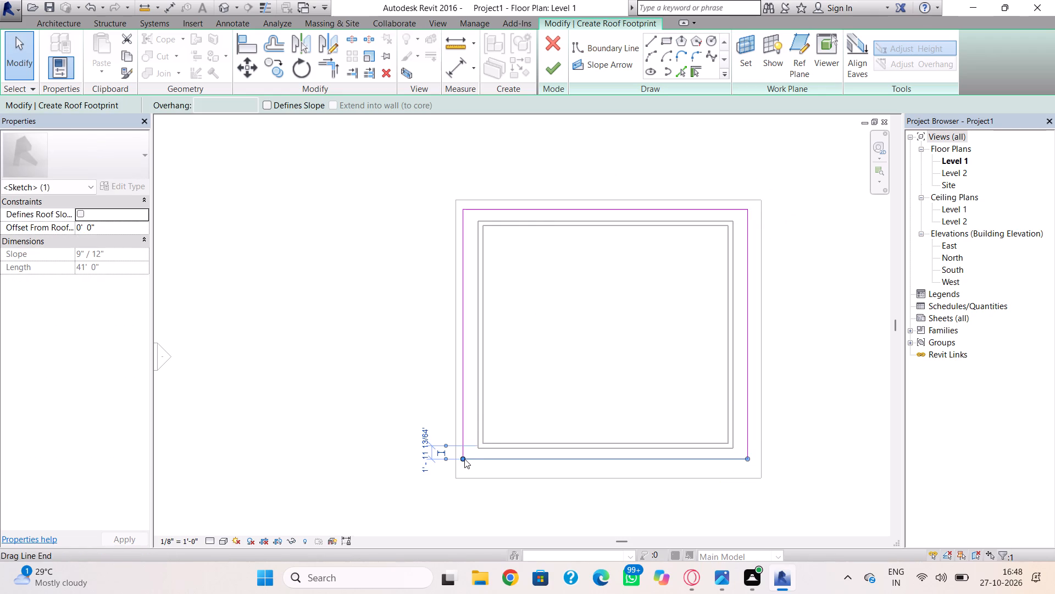
drag(464, 459, 567, 464)
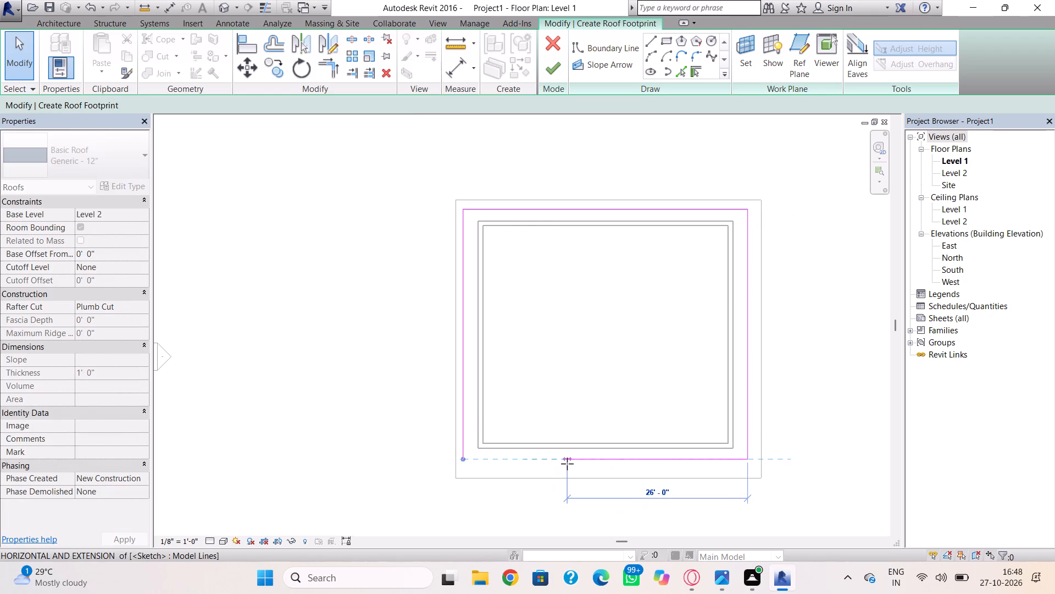
drag(567, 464, 571, 463)
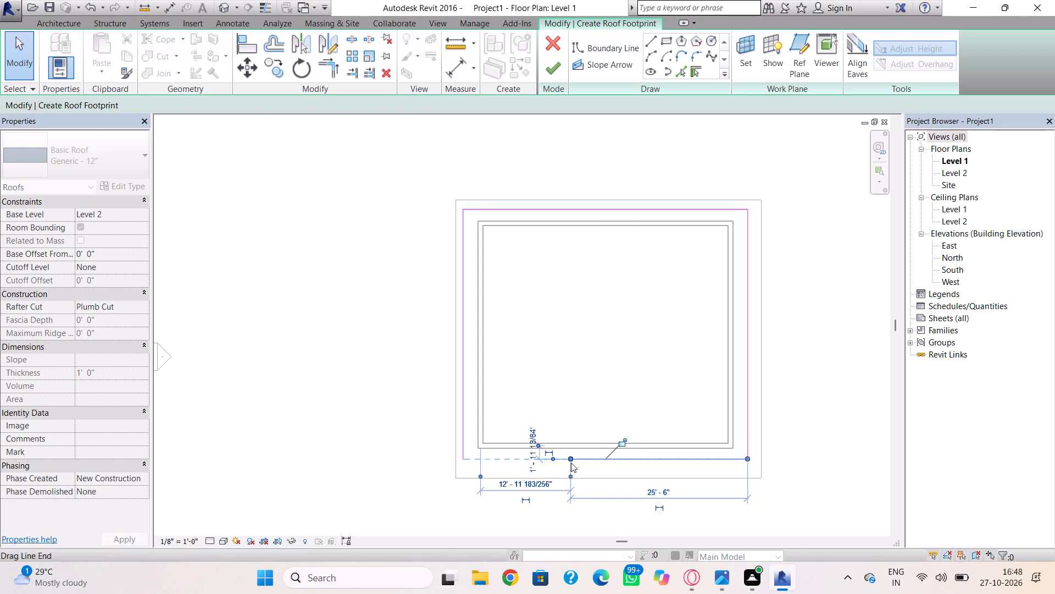
click(465, 455)
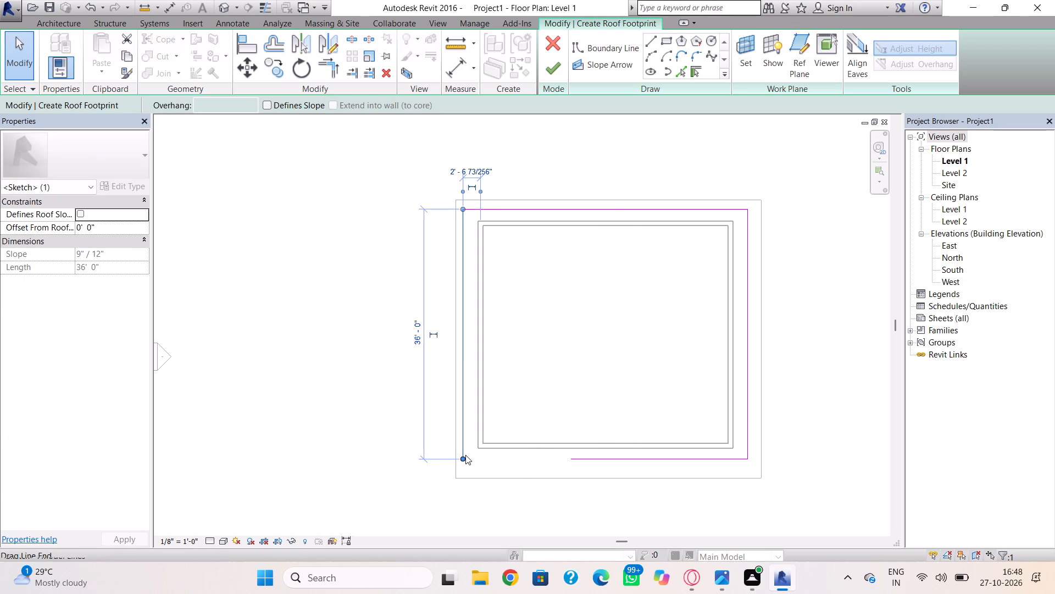
drag(463, 458, 464, 351)
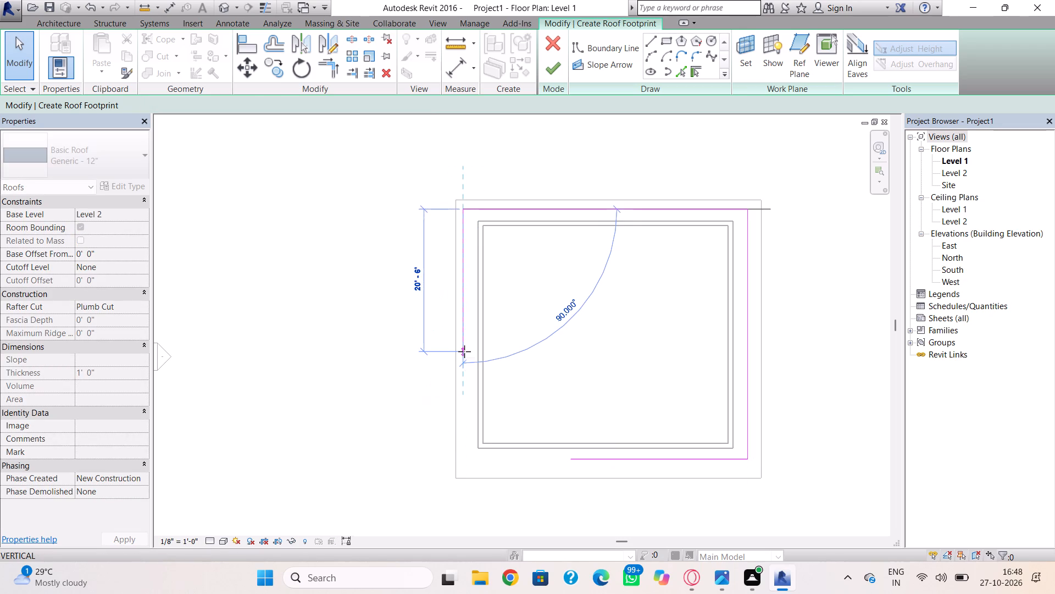
drag(464, 351, 464, 348)
click(359, 377)
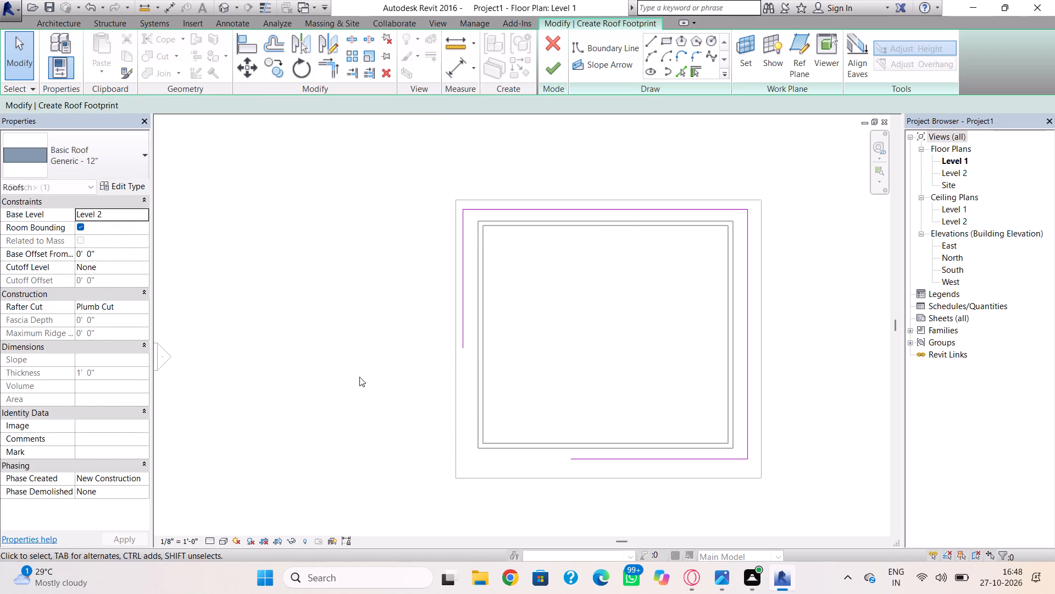
Close the roof footprint's open southwest corner with an inward notch, using boundary lines about 15'-6" horizontally and 16' vertically.
click(657, 43)
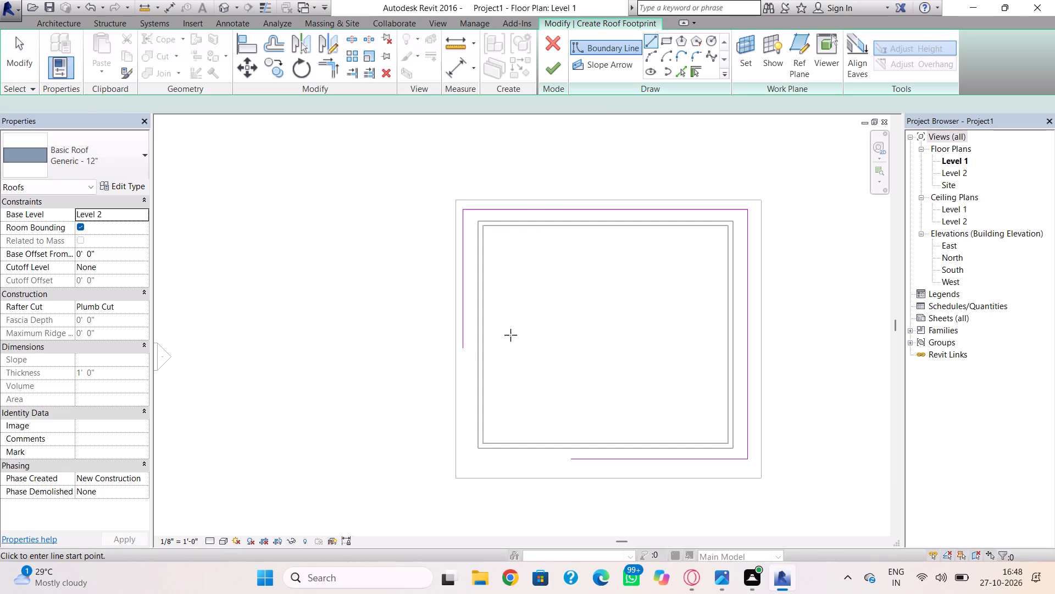
click(463, 351)
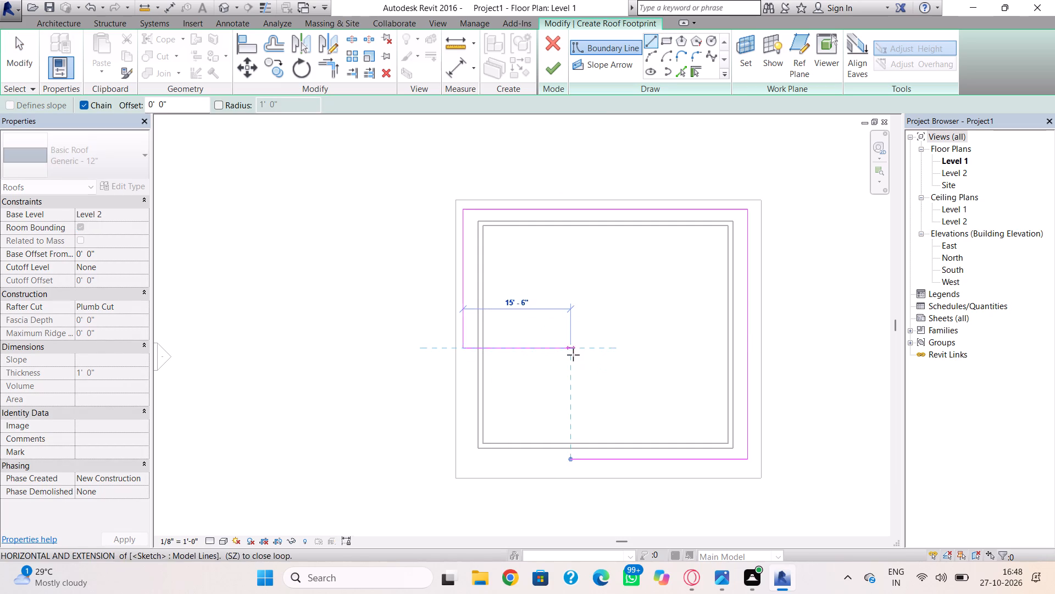
click(568, 350)
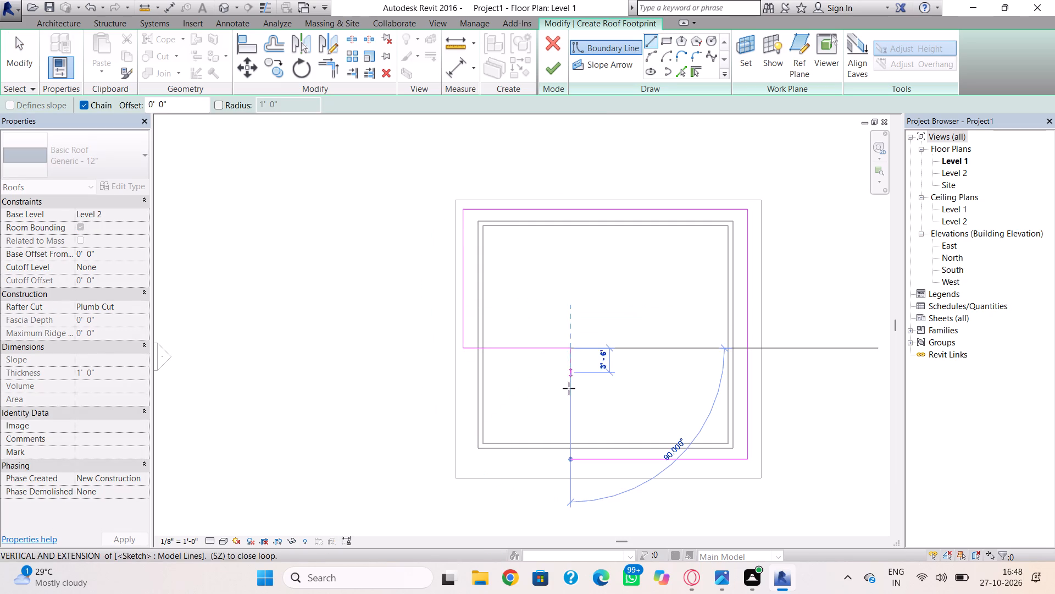
click(567, 459)
key(Escape)
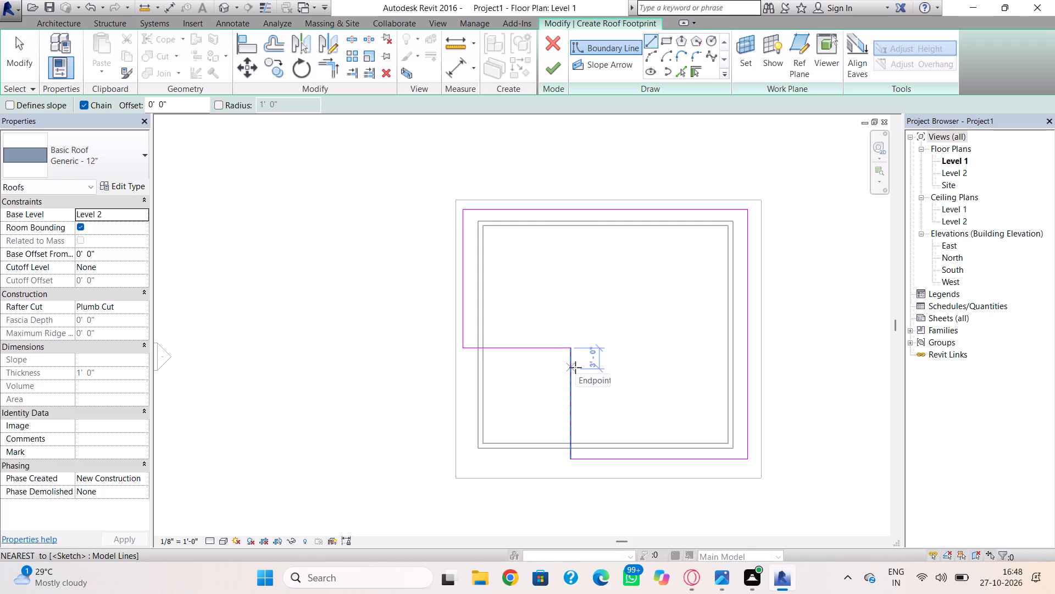
key(Escape)
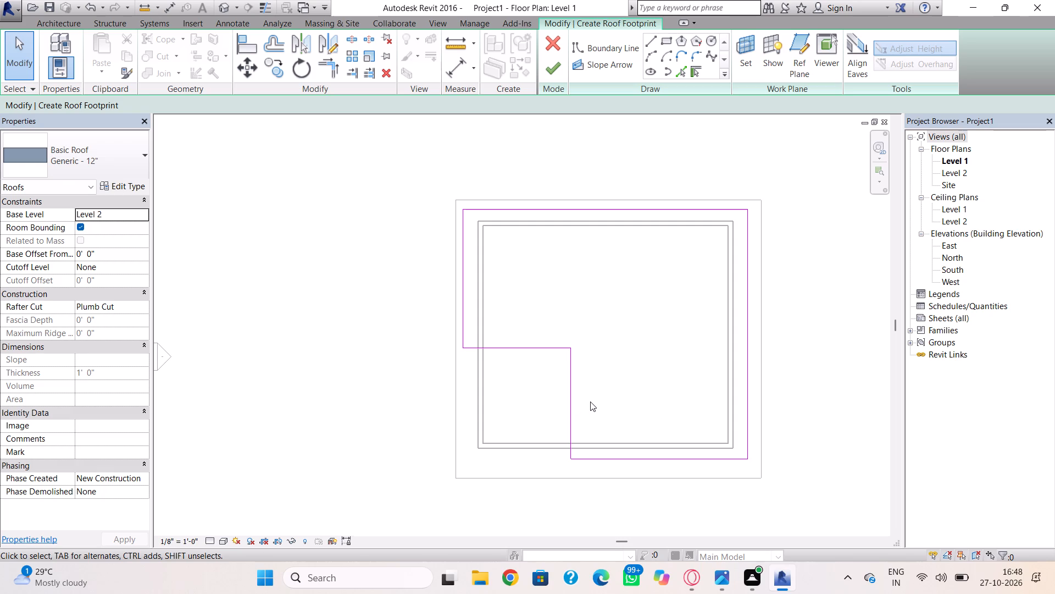
Nudge the notch's vertical line about 1'-6" east and its horizontal line about 6" north, and finish the roof.
click(575, 408)
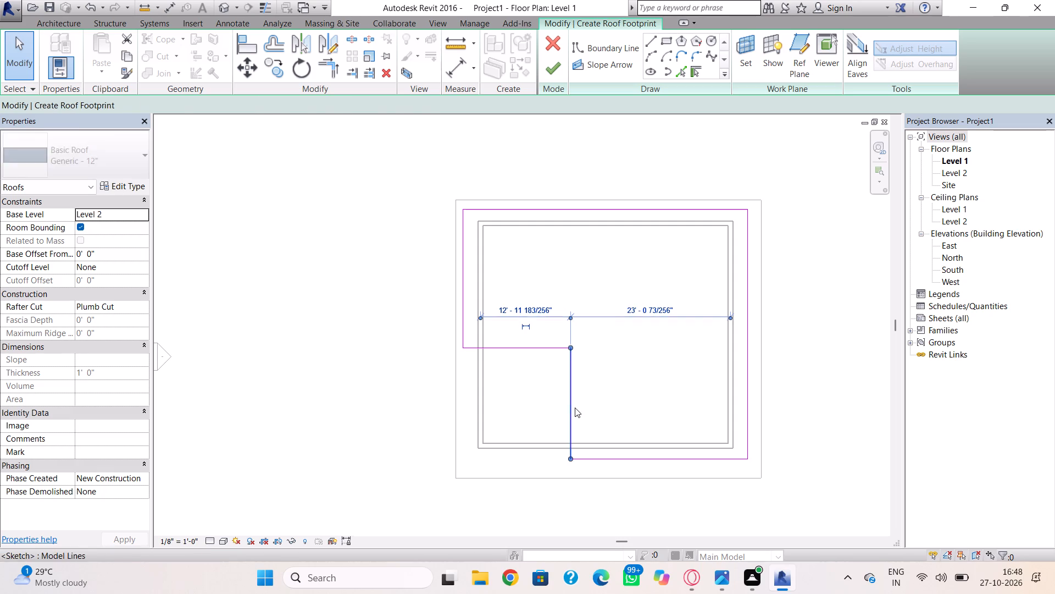
key(Right)
key(Right)
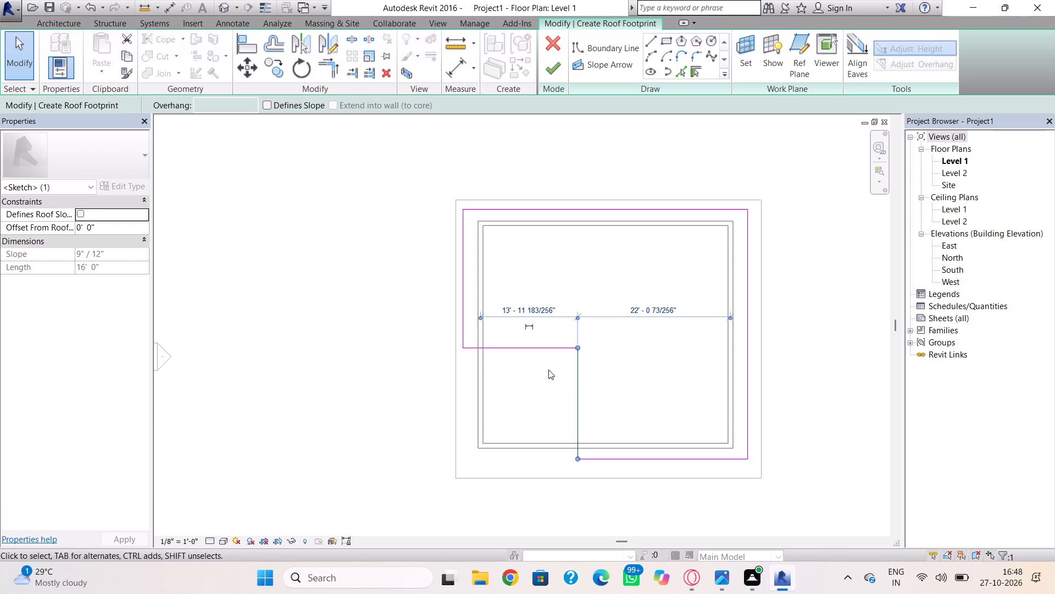
click(545, 352)
key(Up)
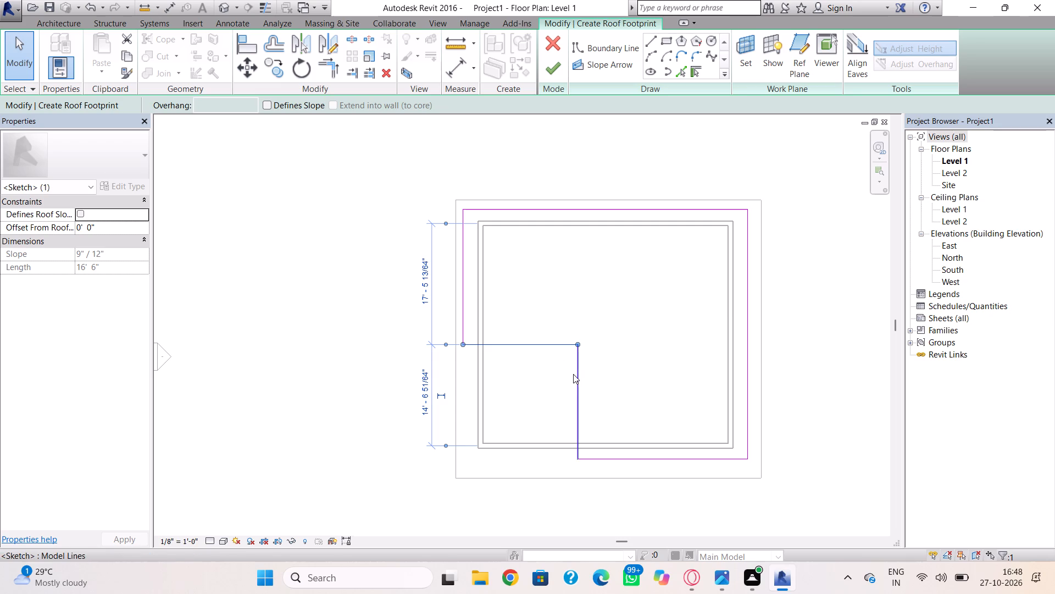
click(573, 374)
key(Right)
click(599, 392)
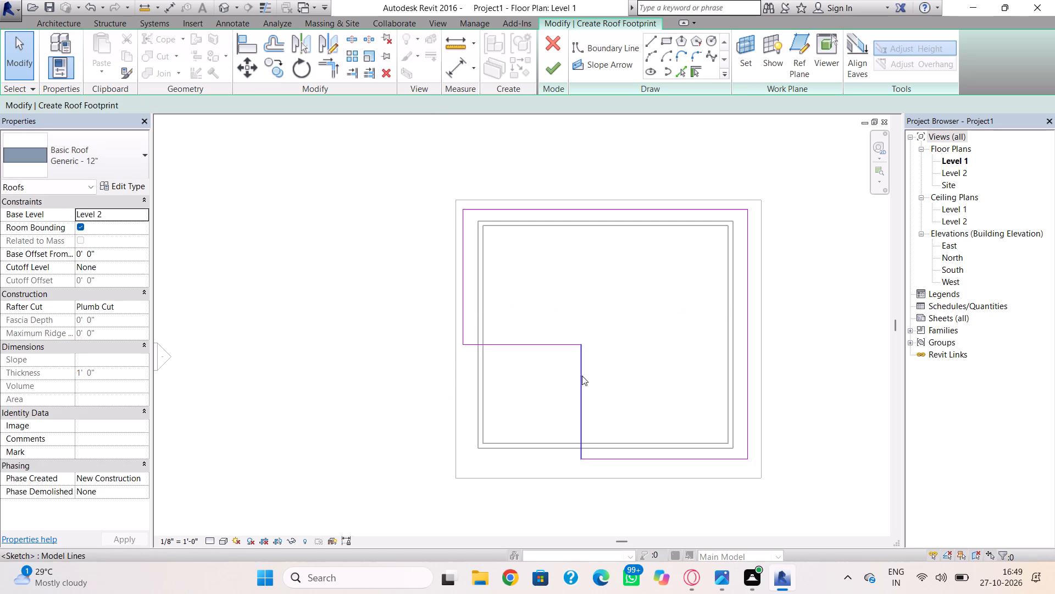
click(558, 71)
click(567, 295)
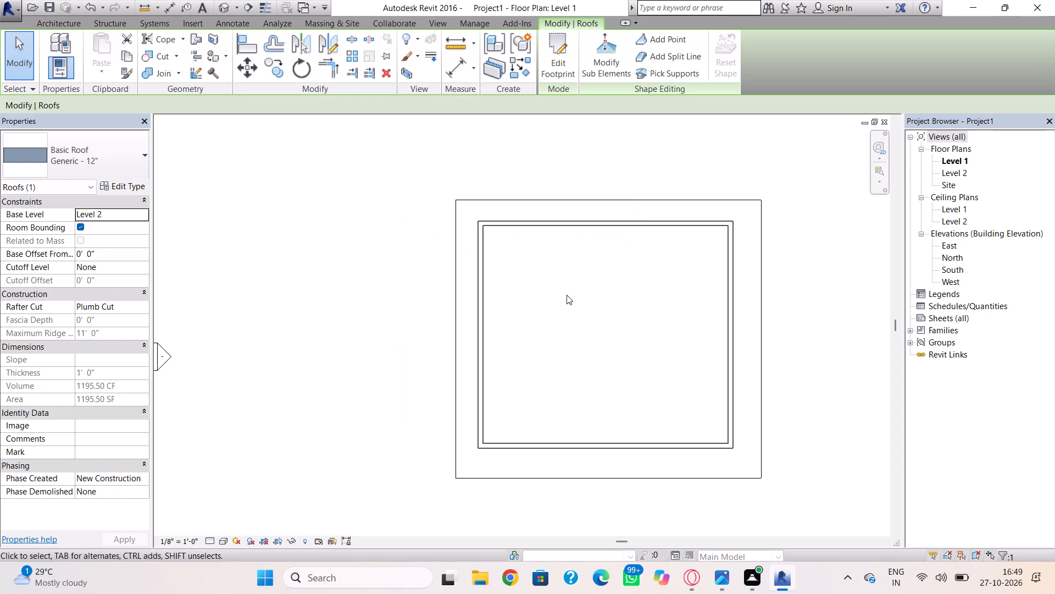
Set Level 2's elevation to 12' in the East elevation so the roof sits on the wall tops.
click(224, 6)
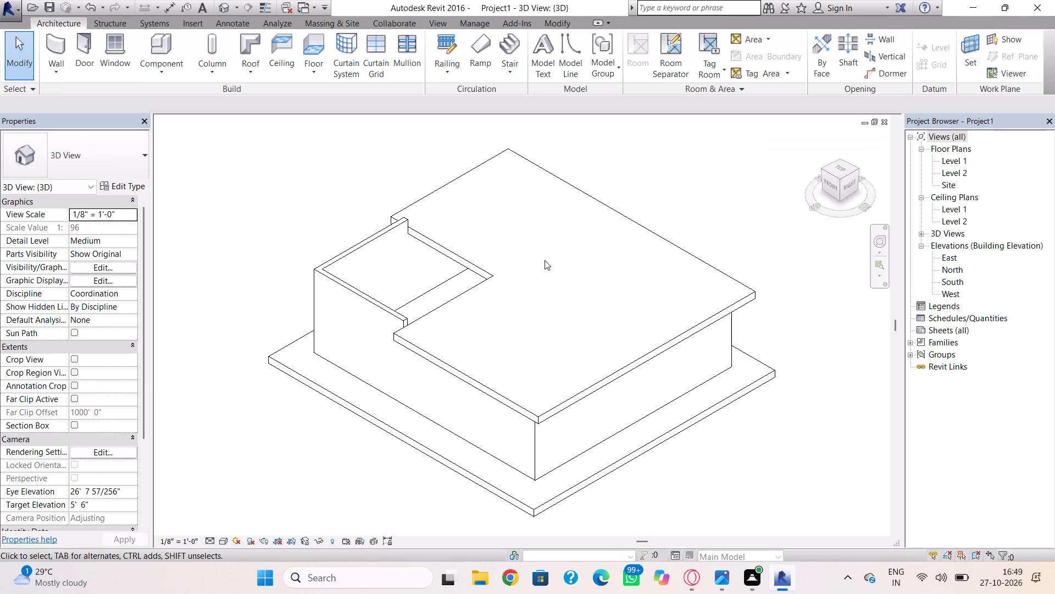
click(429, 351)
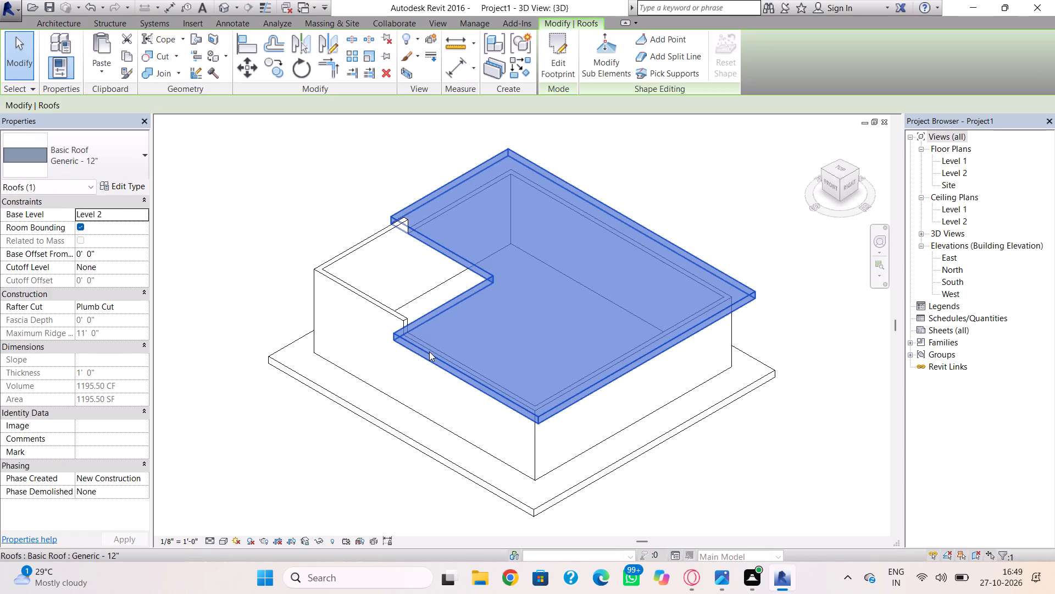
key(Escape)
shift+right_drag(474, 351, 373, 241)
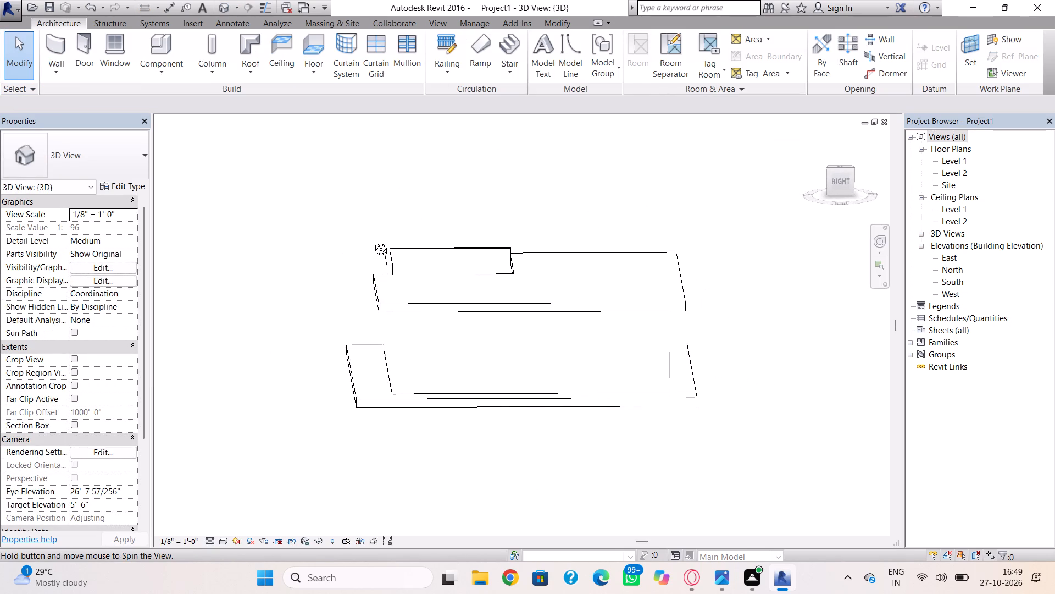
shift+right_drag(373, 241, 514, 250)
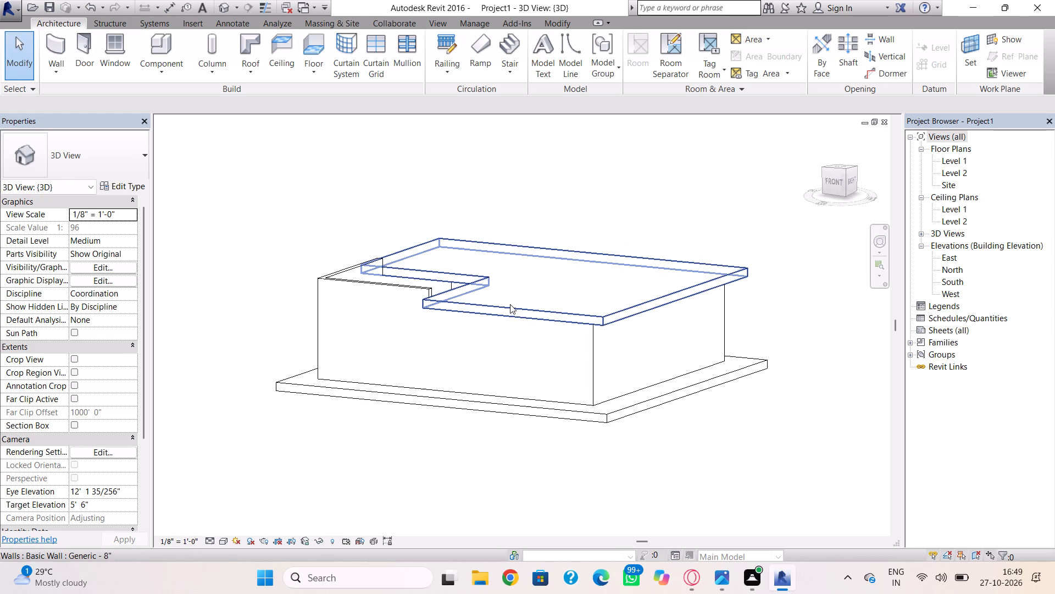
click(510, 304)
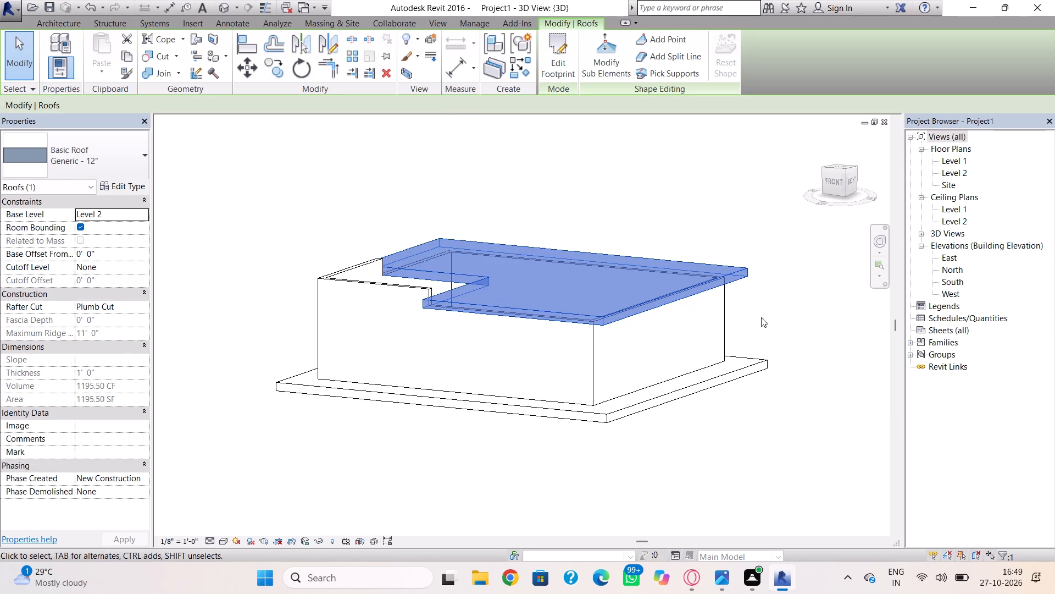
double_click(956, 258)
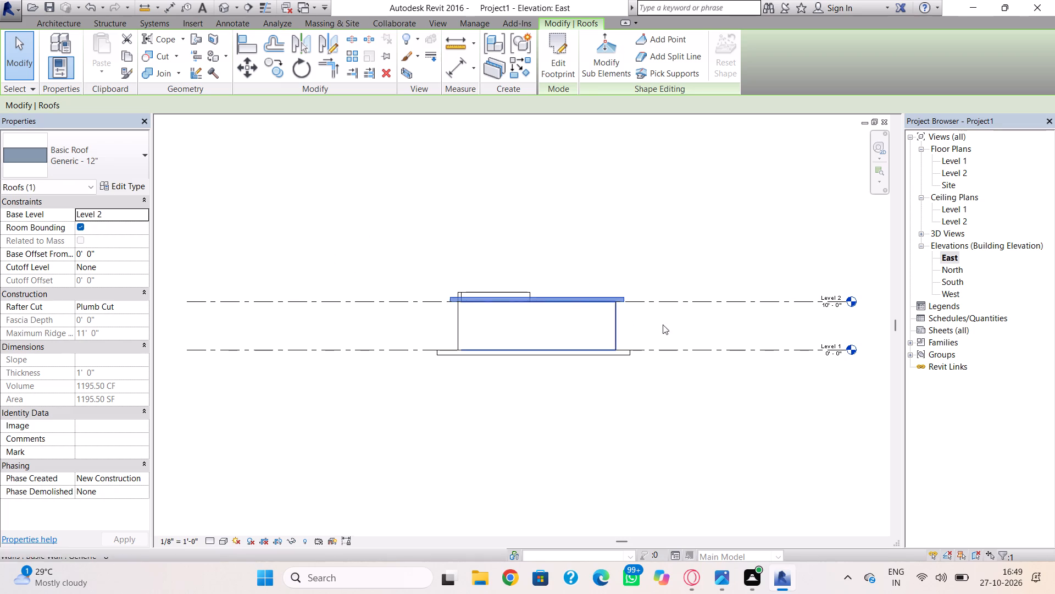
click(710, 301)
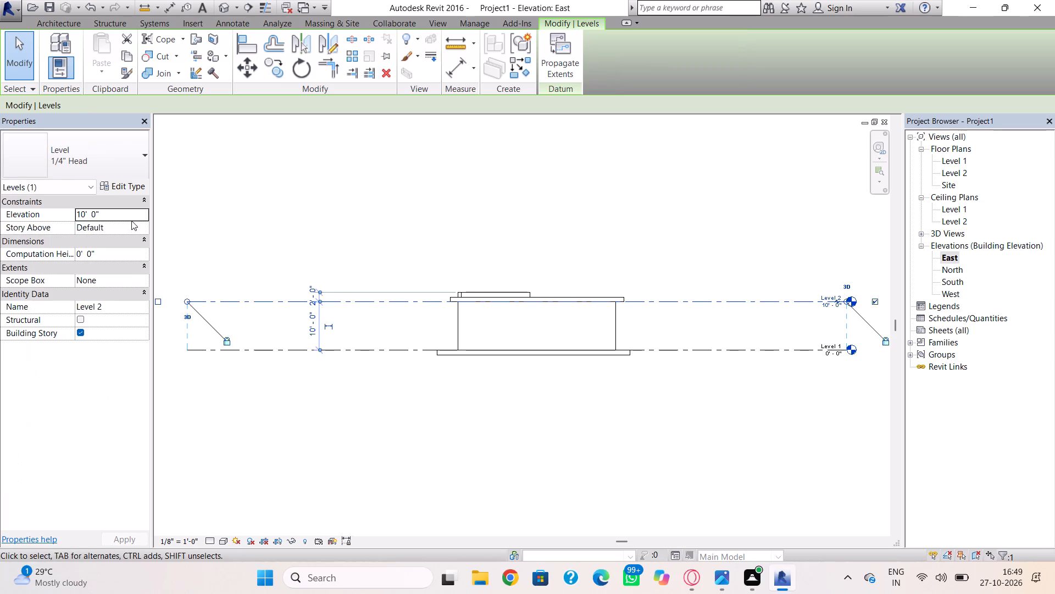
click(131, 220)
text(12')
key(Return)
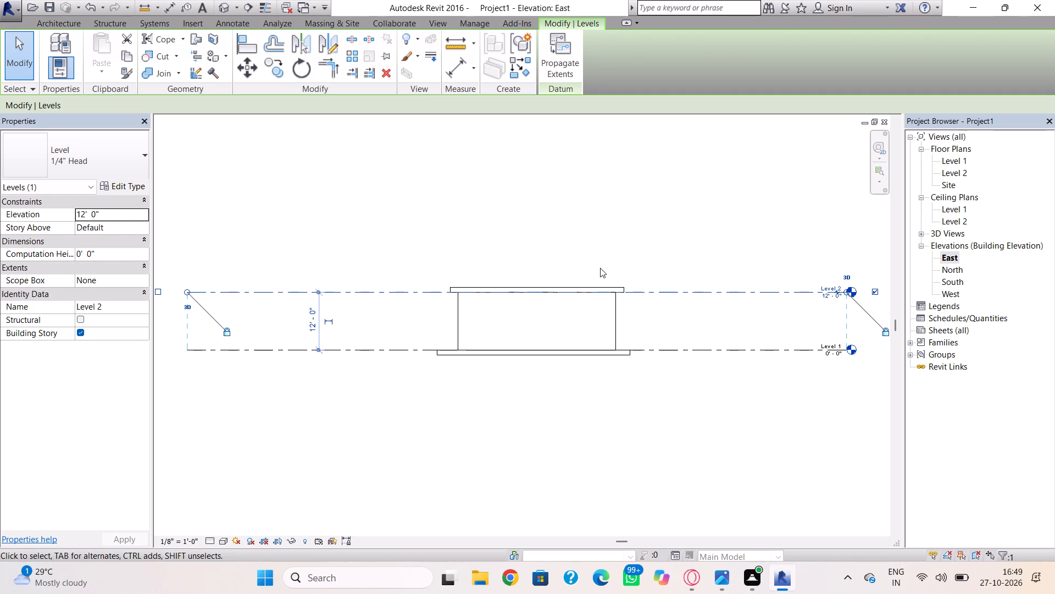
key(Escape)
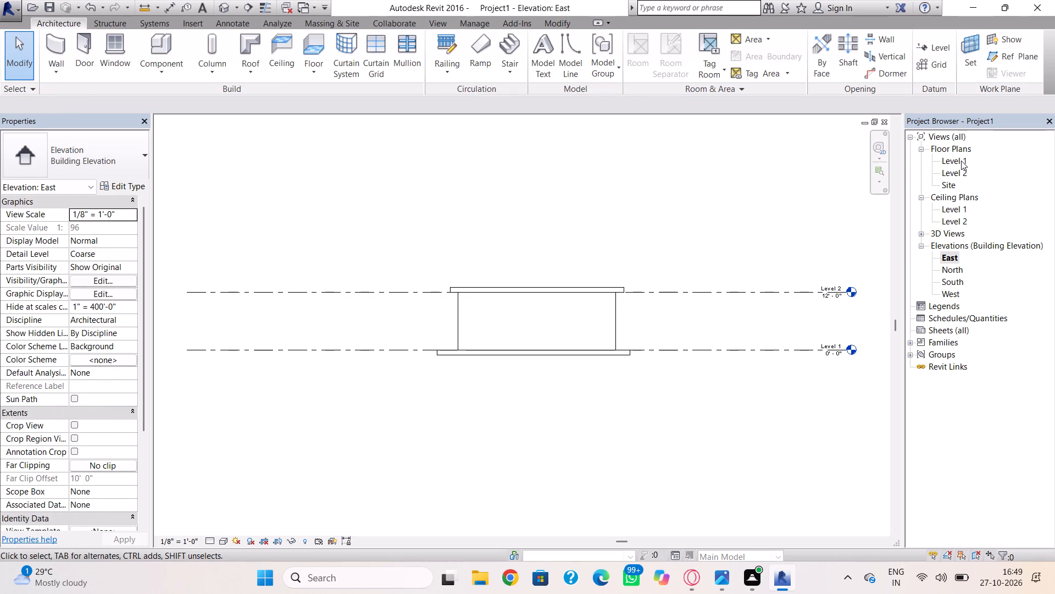
Add three levels above Level 2 at a 12' offset each, at 24', 36' and 48', with plan views.
click(961, 161)
click(941, 50)
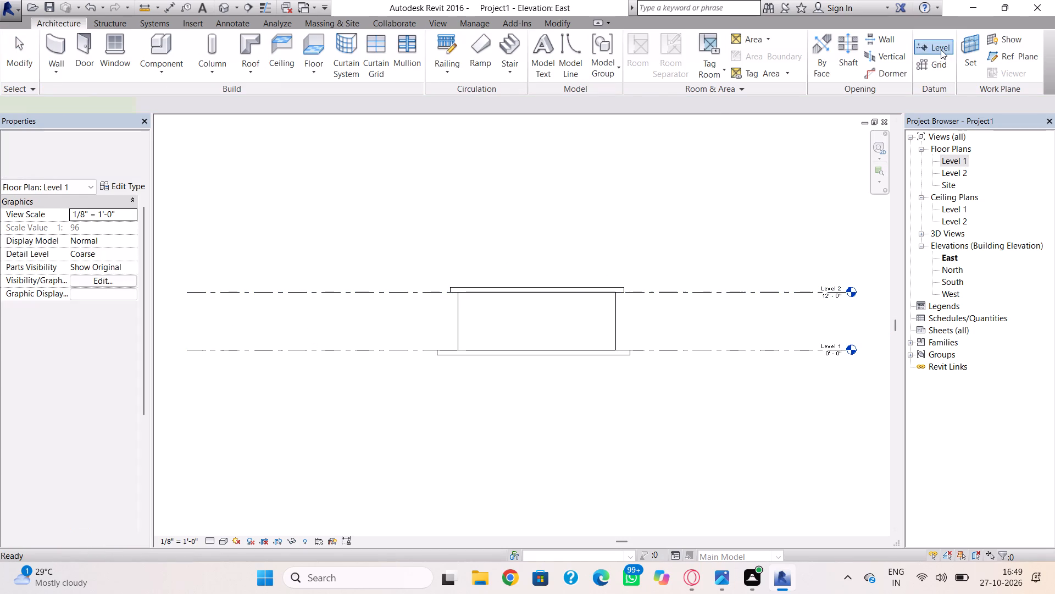
click(562, 40)
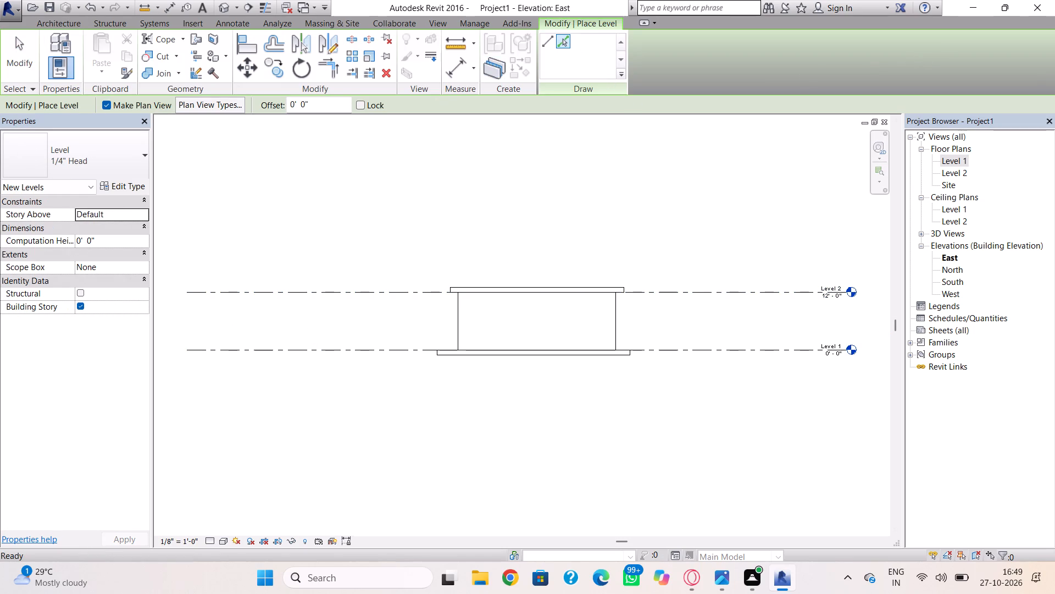
click(334, 107)
drag(334, 107, 273, 118)
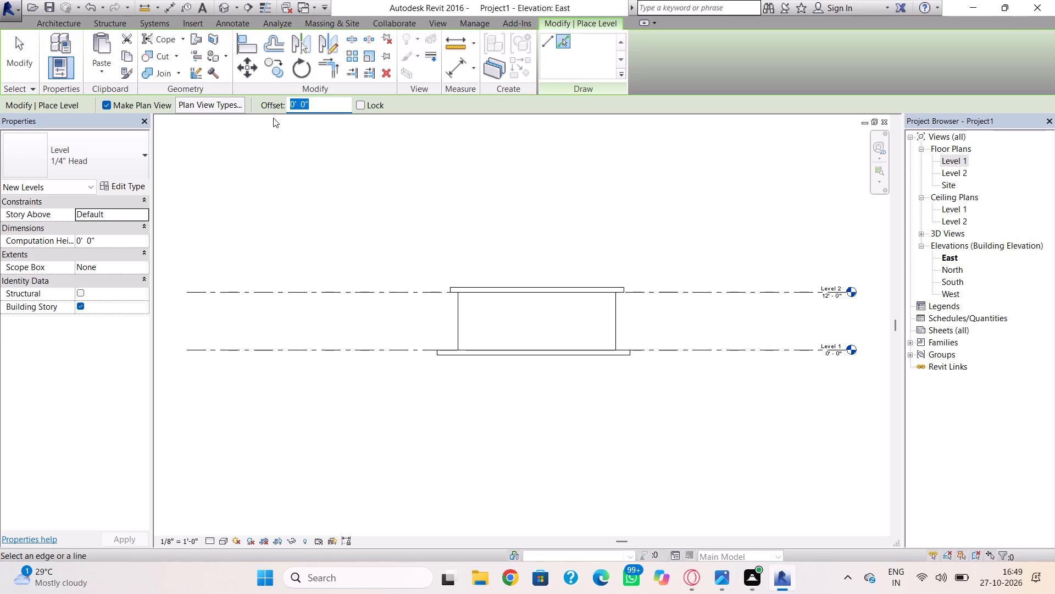
text(12')
key(Return)
click(659, 290)
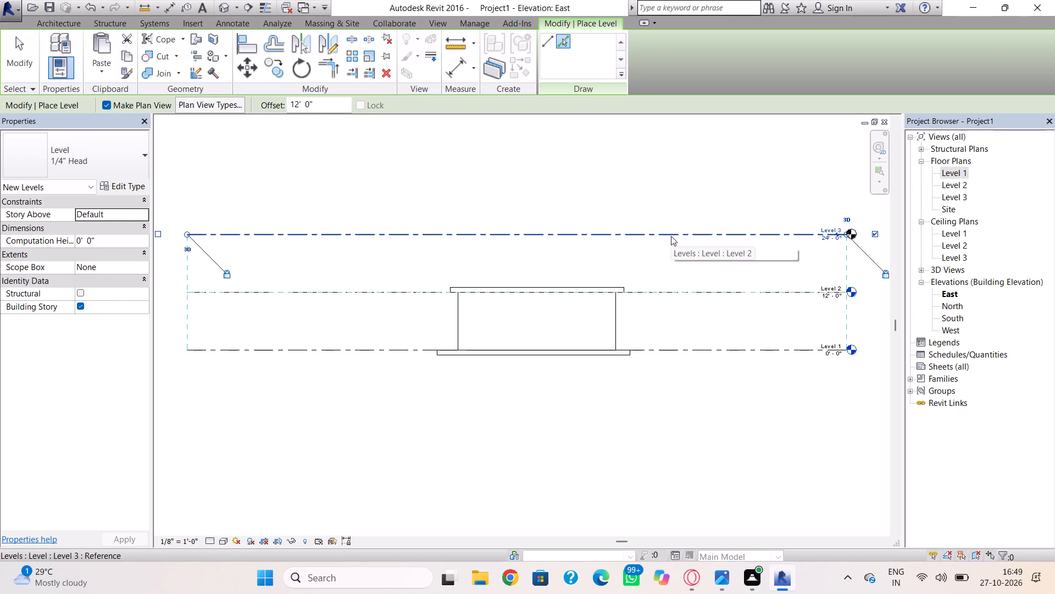
click(672, 234)
scroll(669, 210, up, 1)
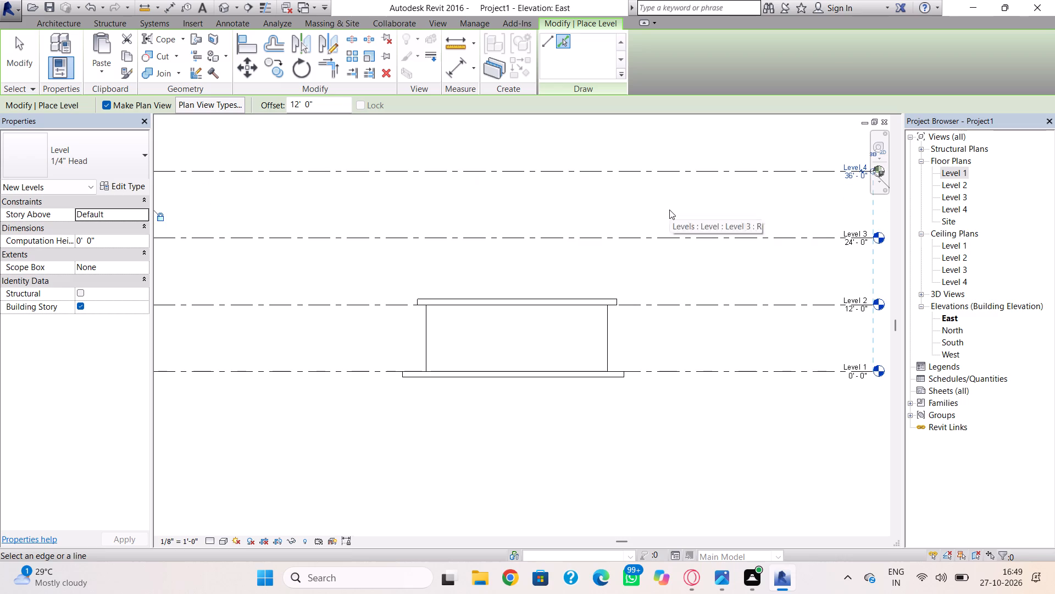
middle_drag(674, 179, 671, 229)
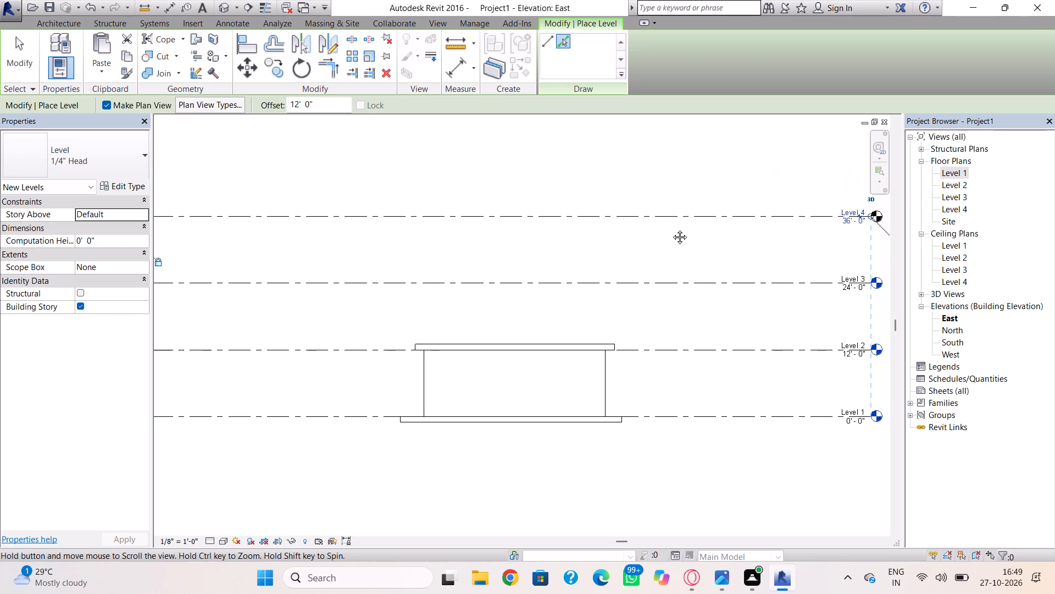
middle_drag(671, 229, 671, 232)
click(676, 219)
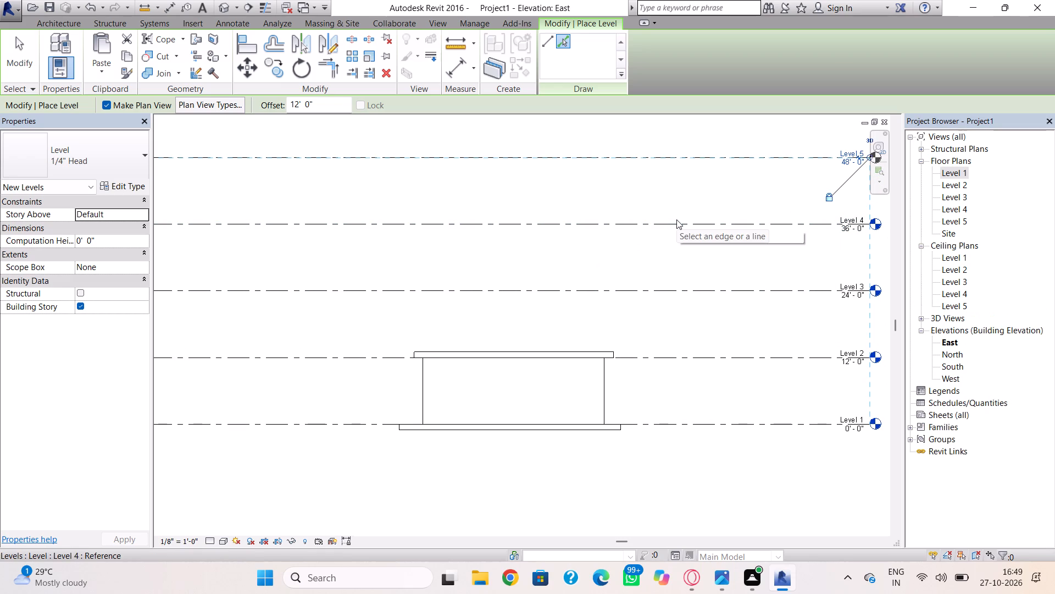
key(Escape)
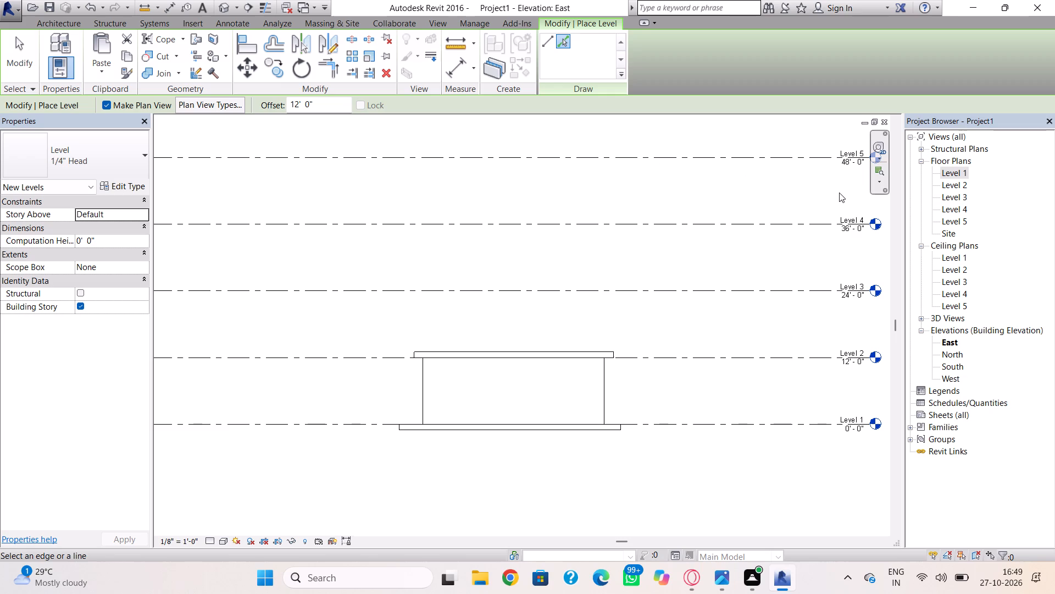
Set the 3D view's visual style to Realistic.
click(954, 176)
click(954, 176)
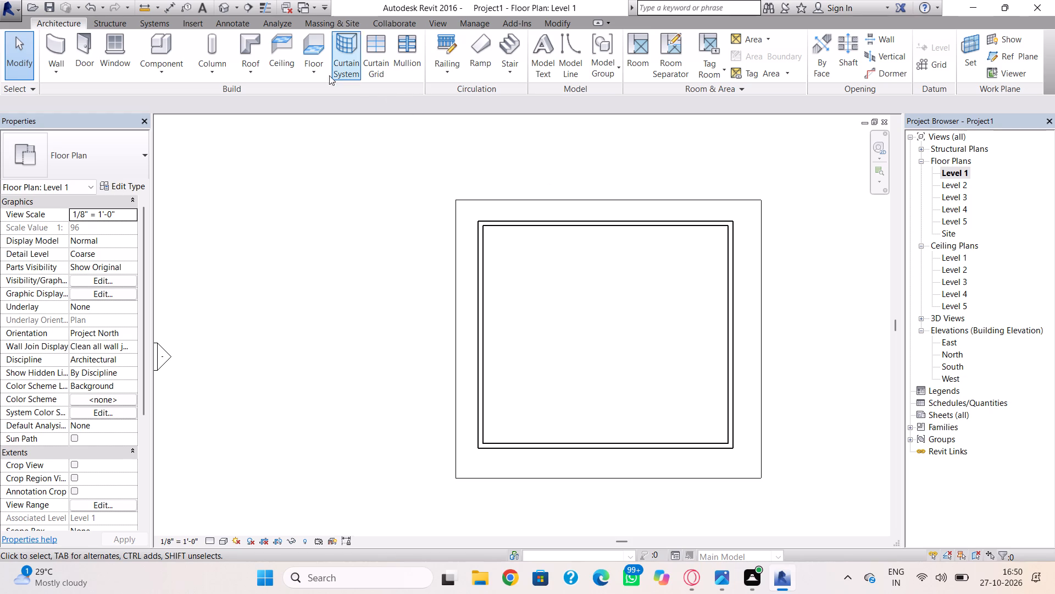
click(219, 8)
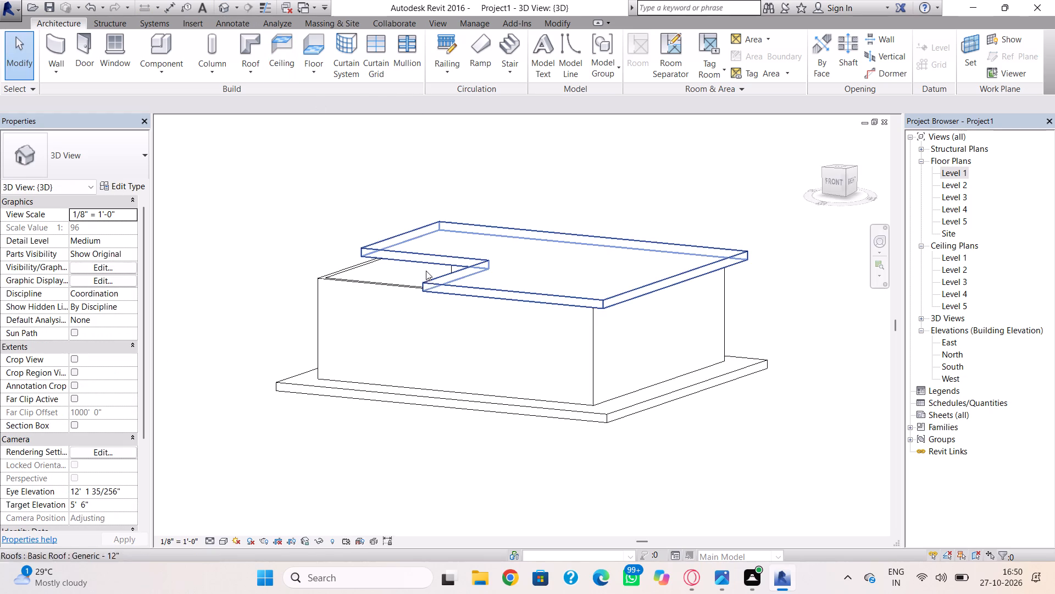
shift+right_drag(454, 311, 608, 341)
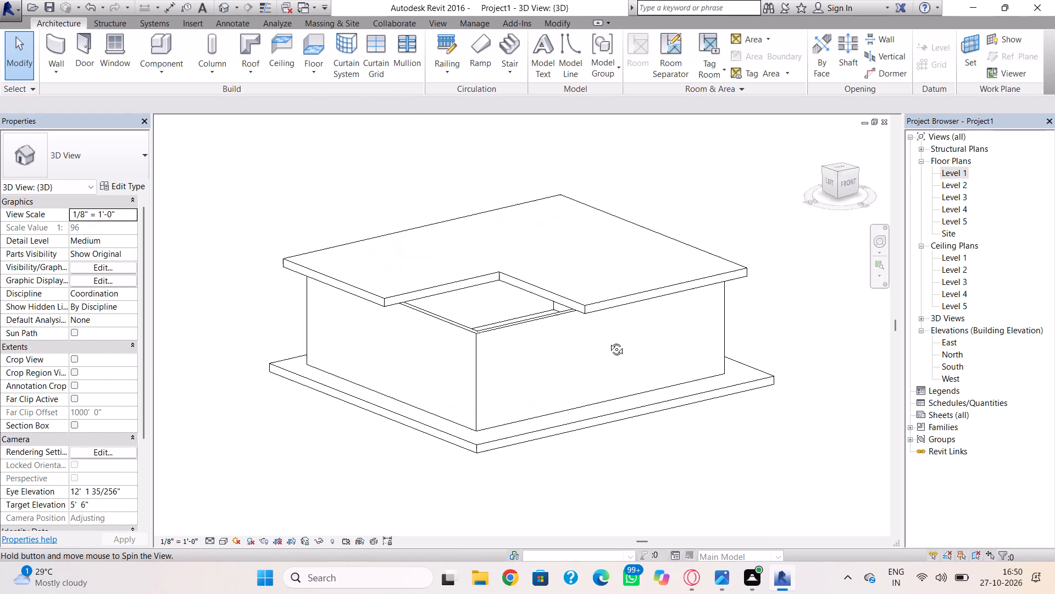
shift+right_drag(608, 341, 574, 326)
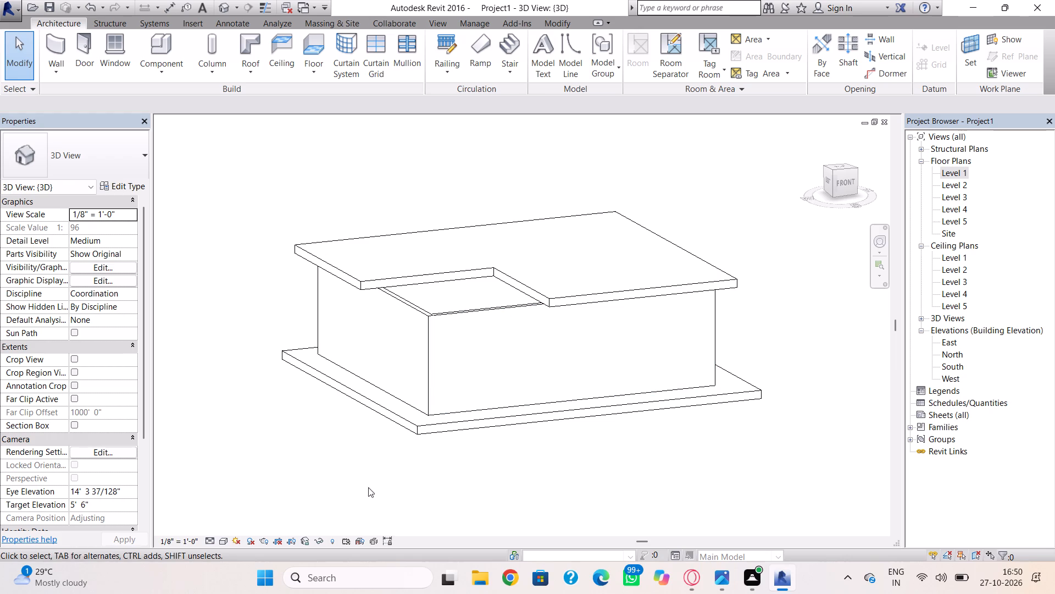
click(219, 537)
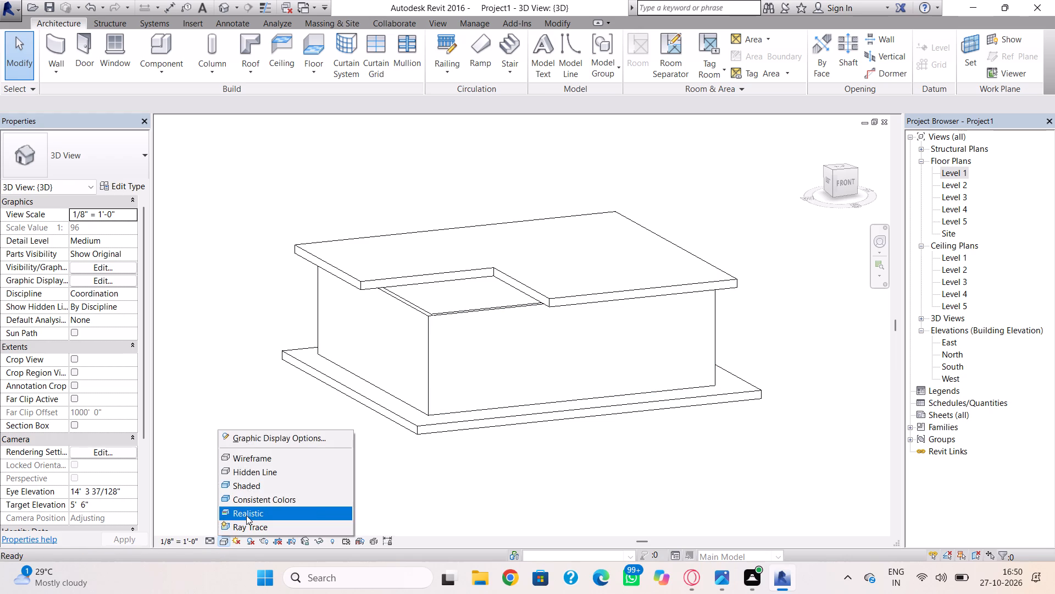
click(246, 515)
In the Level 1 floor plan, shorten the south wall from its west end to a length of 21'.
click(426, 392)
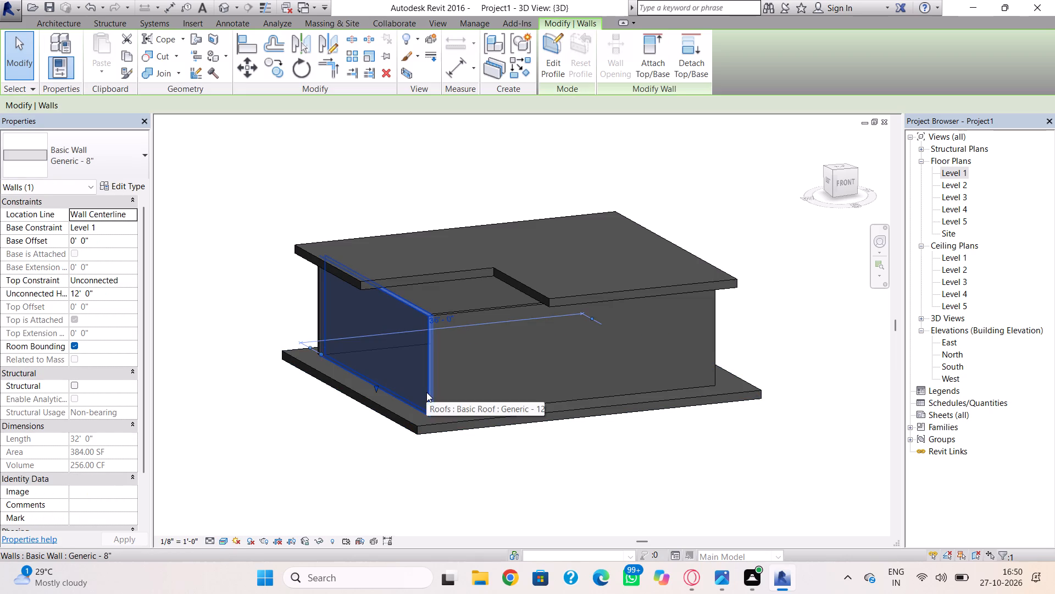
double_click(965, 173)
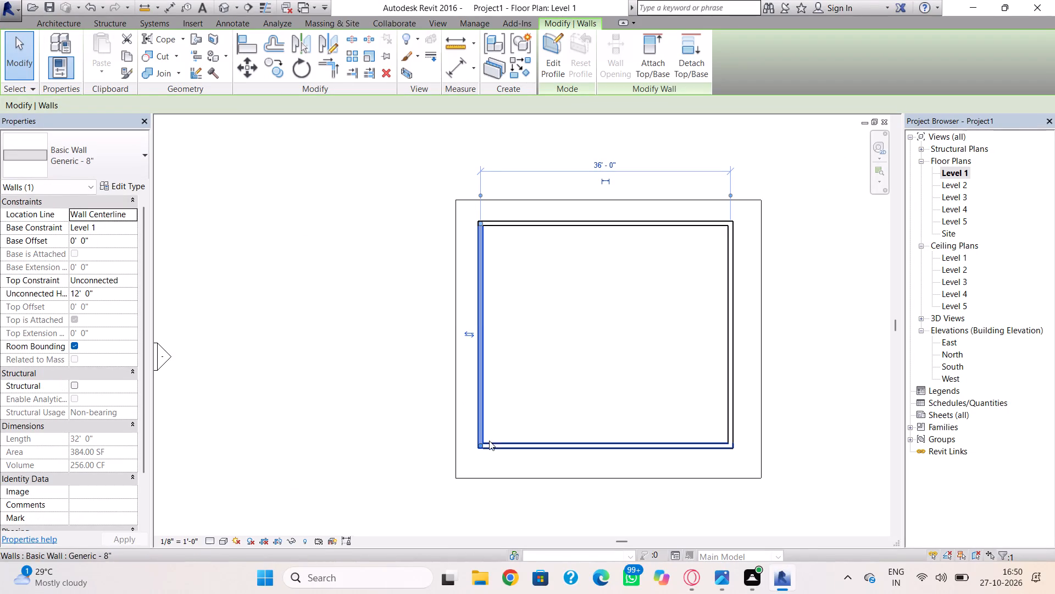
double_click(957, 188)
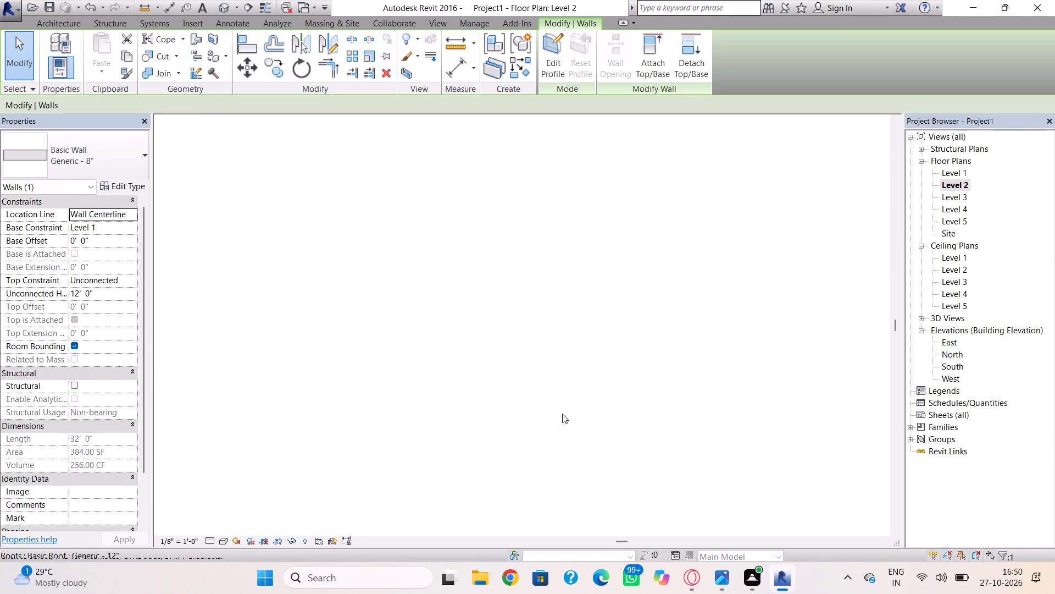
click(494, 443)
click(485, 448)
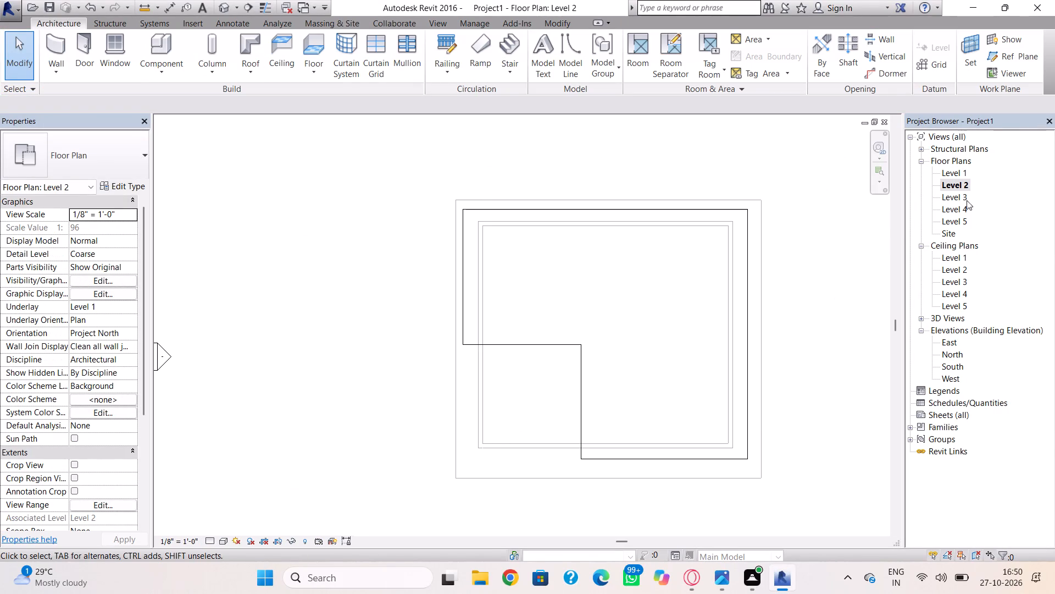
click(960, 174)
click(959, 174)
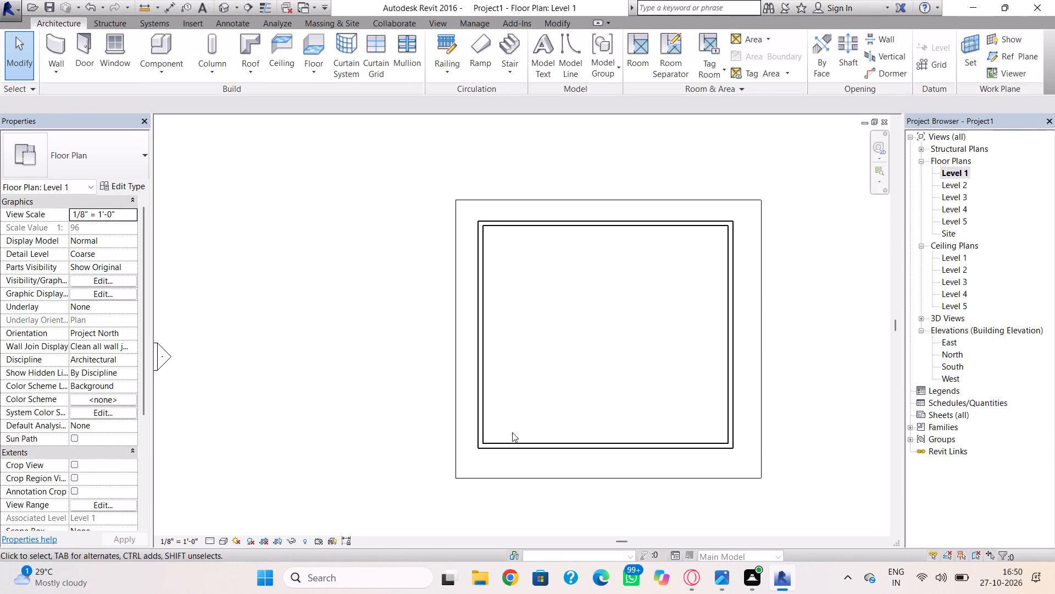
click(495, 449)
drag(482, 447, 572, 445)
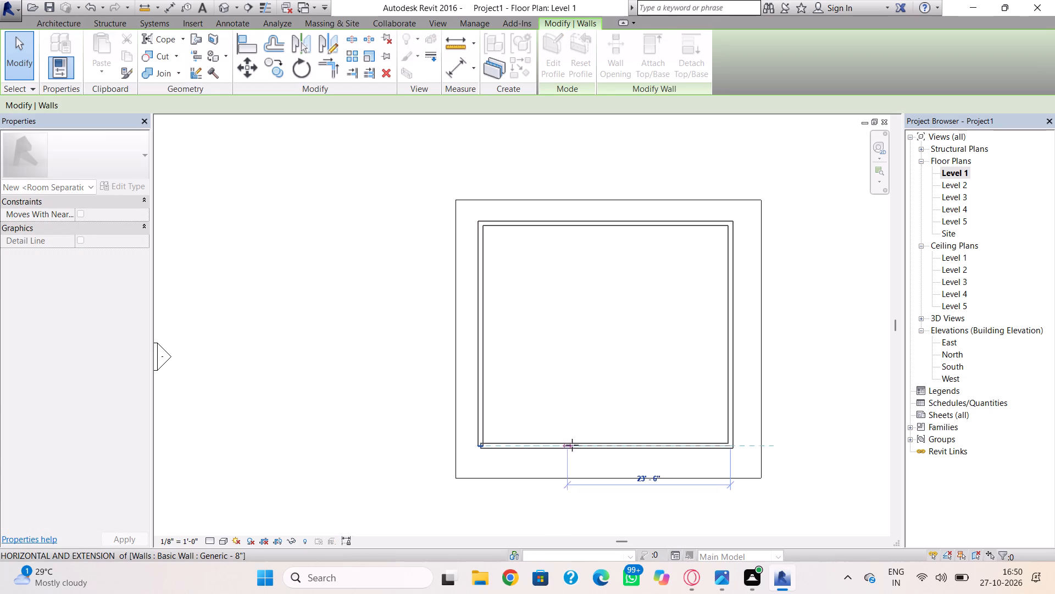
drag(572, 445, 586, 443)
click(541, 424)
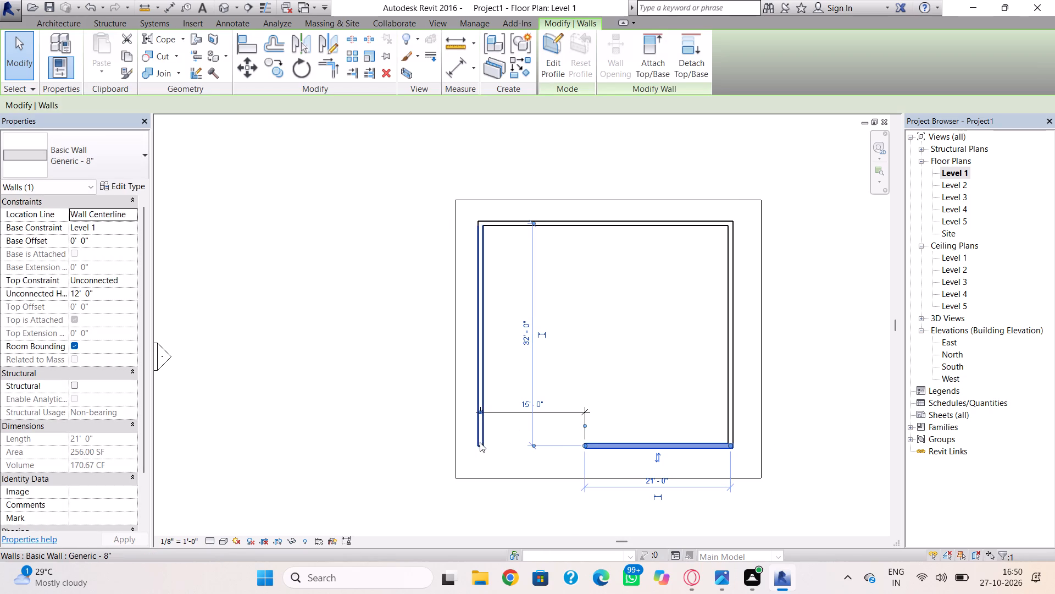
Shorten the west wall from its south end to a length of 18'.
click(485, 447)
drag(480, 448, 479, 350)
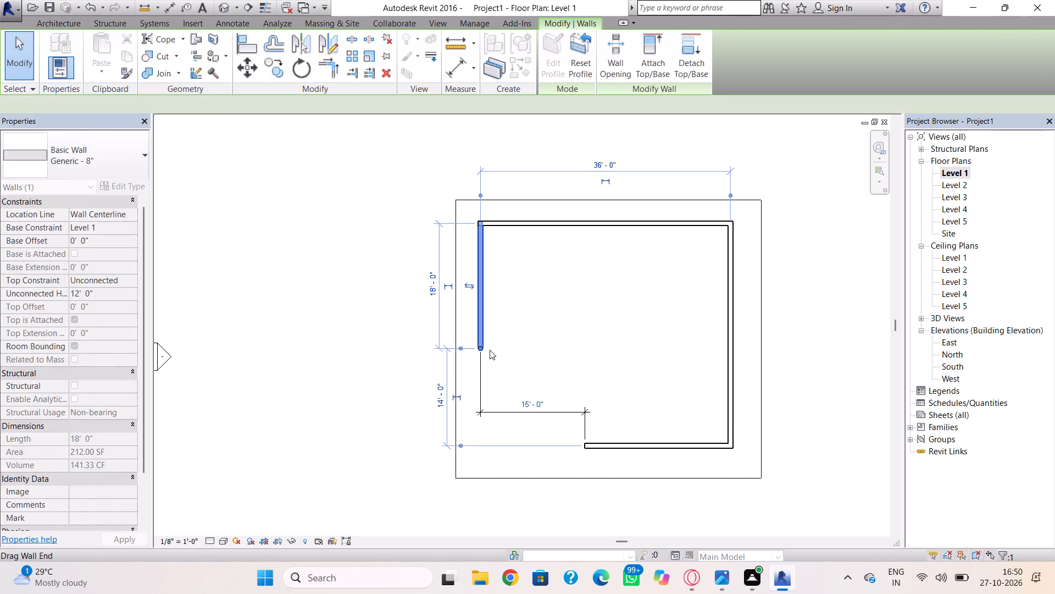
click(545, 354)
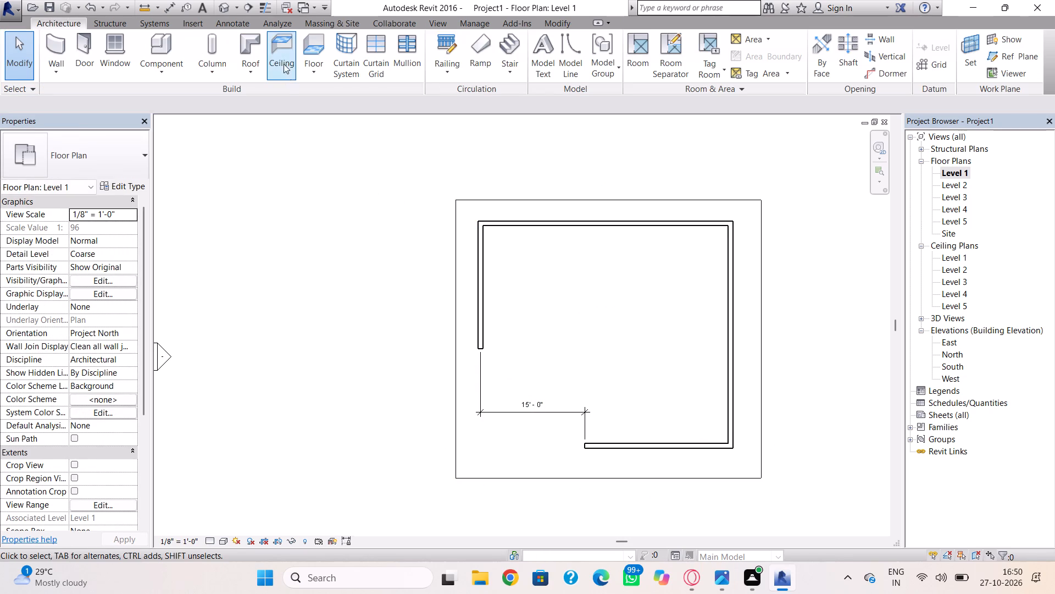
Copy all four Level 1 walls to the clipboard and paste them aligned to Level 2.
click(224, 8)
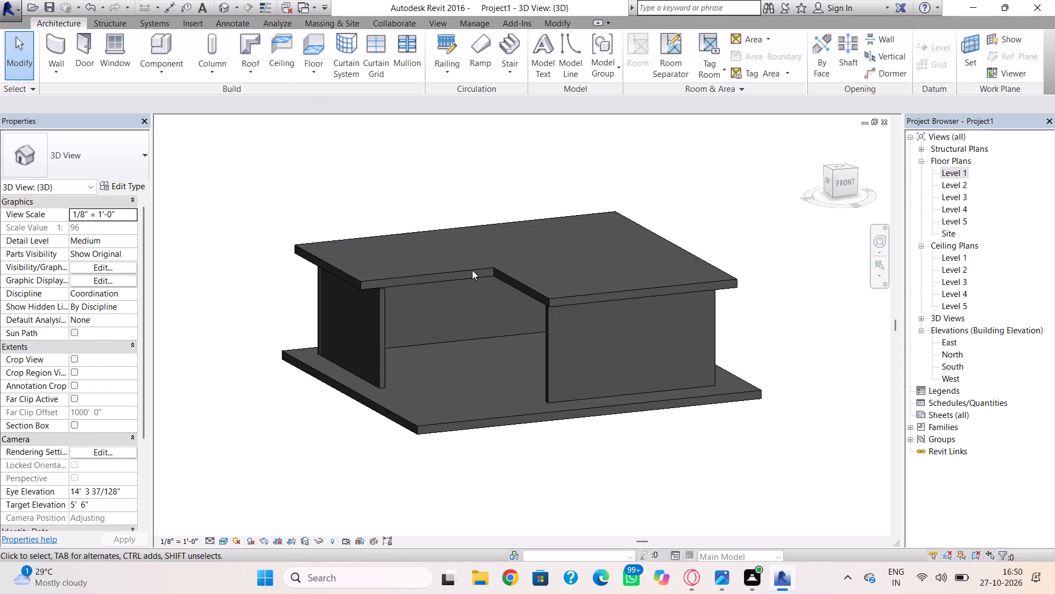
shift+right_drag(459, 348, 582, 371)
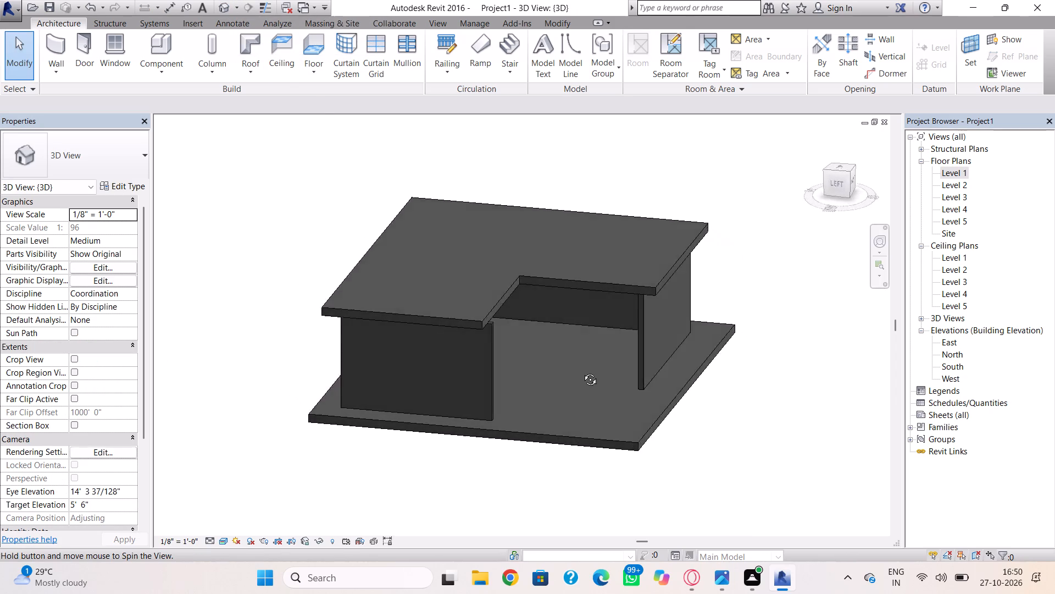
shift+right_drag(582, 371, 402, 307)
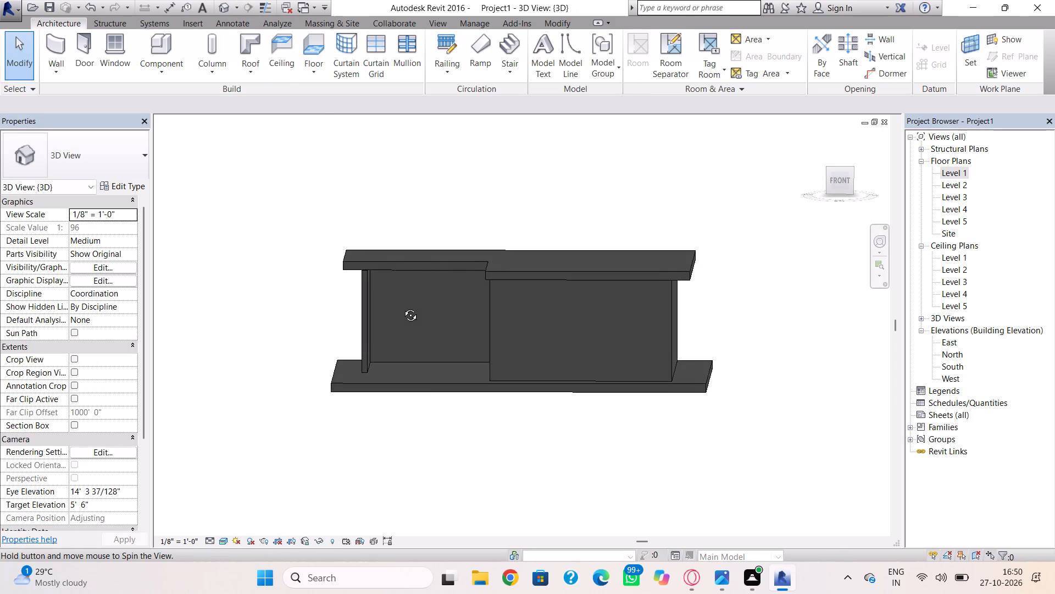
shift+right_drag(402, 307, 418, 313)
click(364, 328)
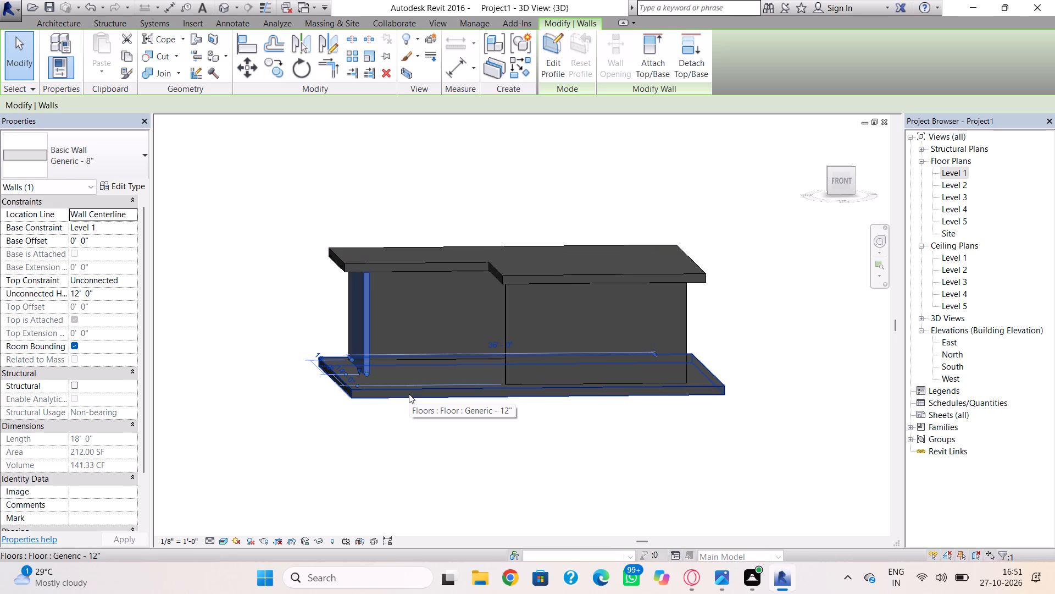
double_click(955, 169)
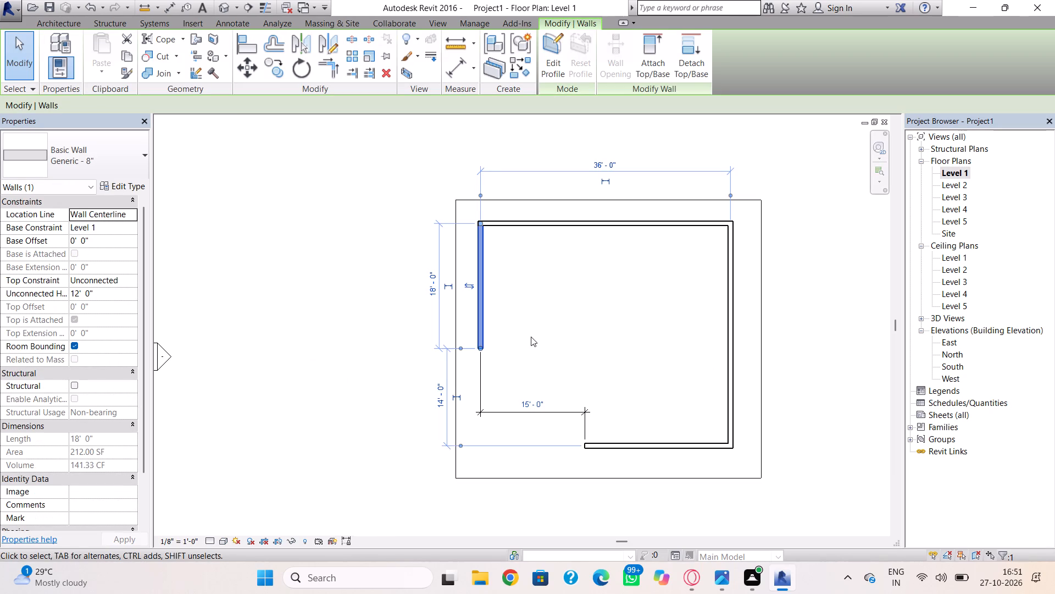
ctrl+click(589, 222)
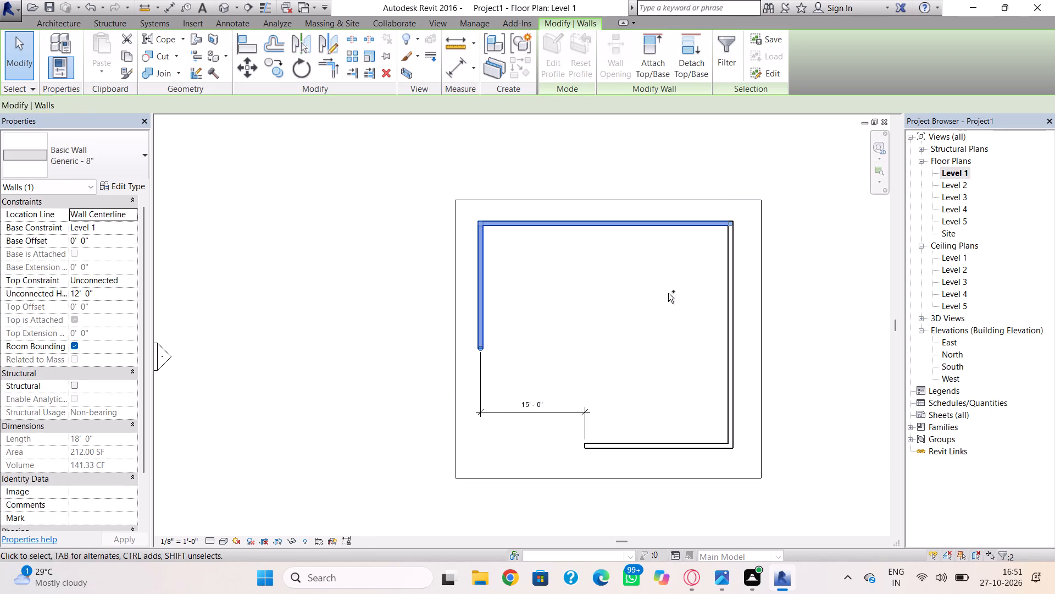
ctrl+click(723, 330)
ctrl+click(656, 448)
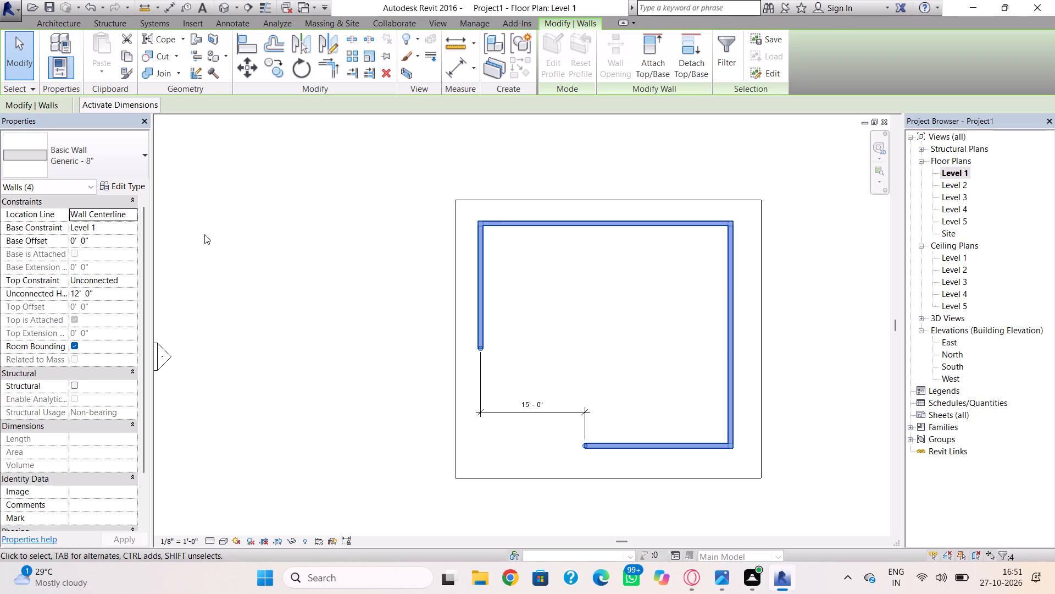
click(125, 54)
click(112, 72)
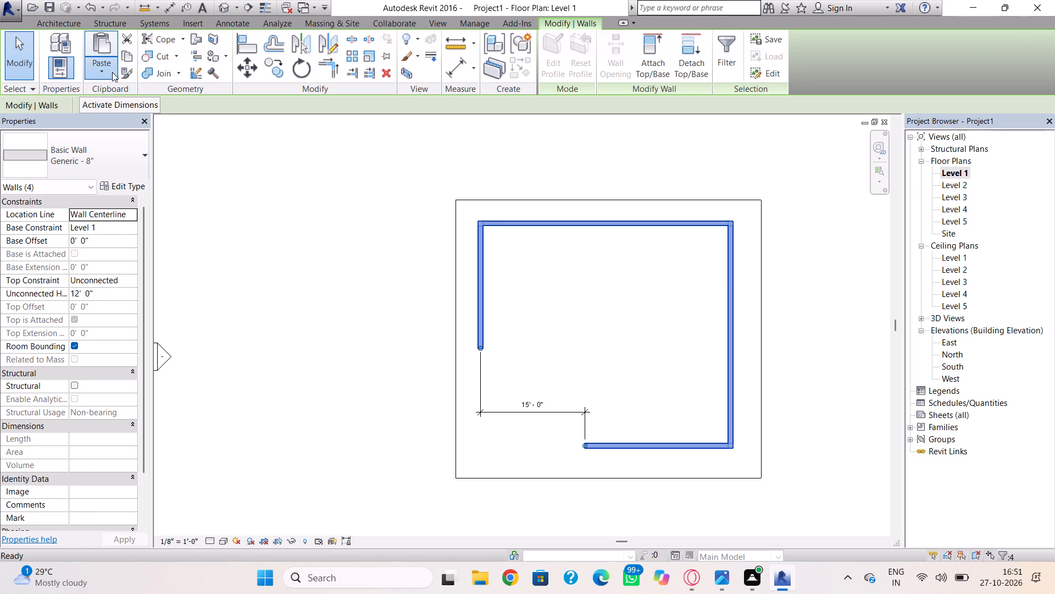
click(127, 122)
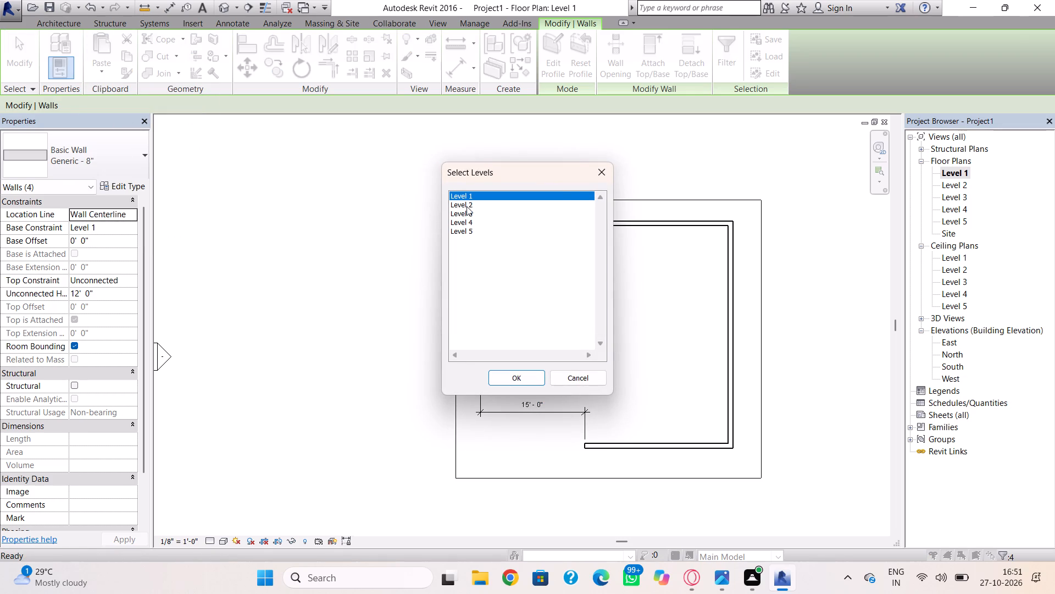
click(467, 206)
click(514, 380)
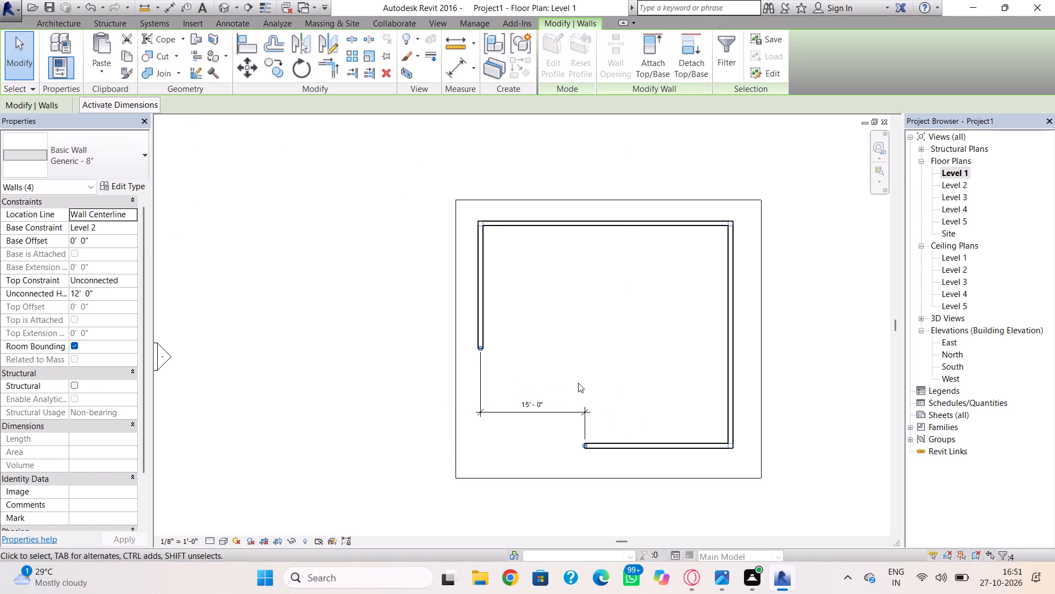
key(Escape)
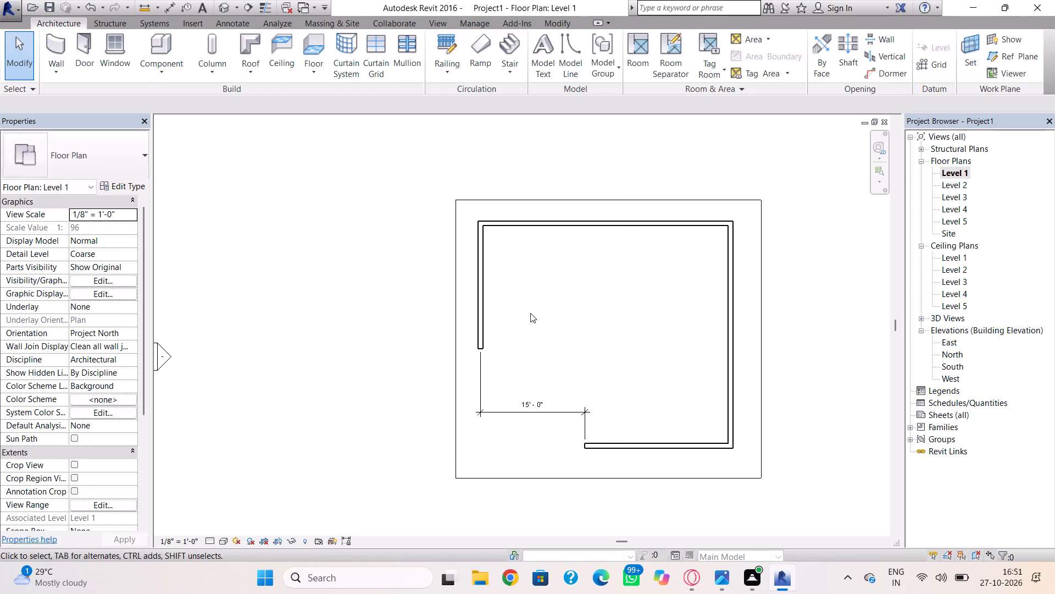
In the 3D view, delete the four Level 1 walls between the floor slab and the roof.
click(226, 2)
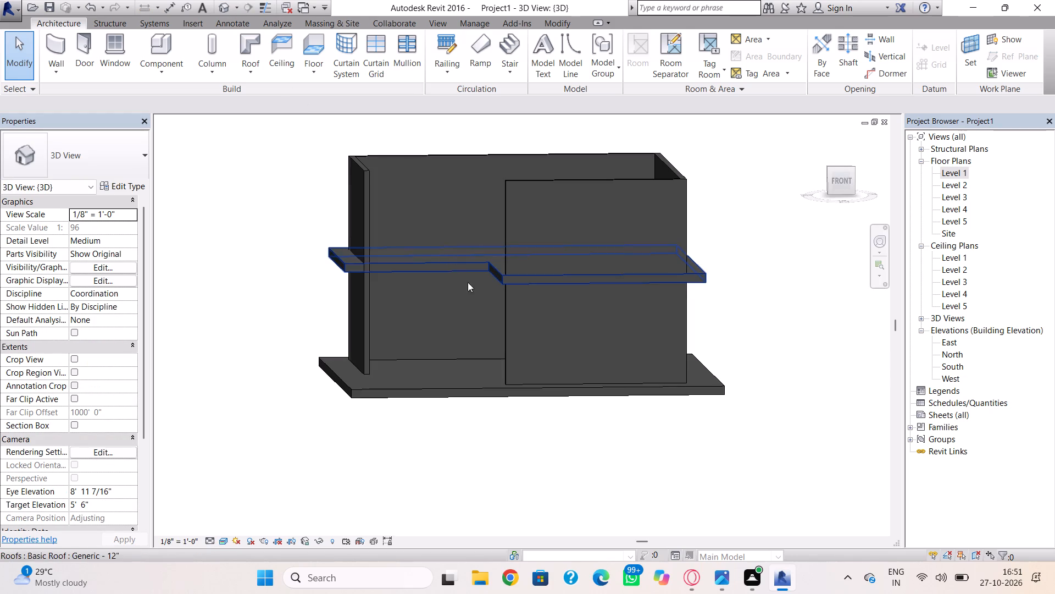
click(504, 323)
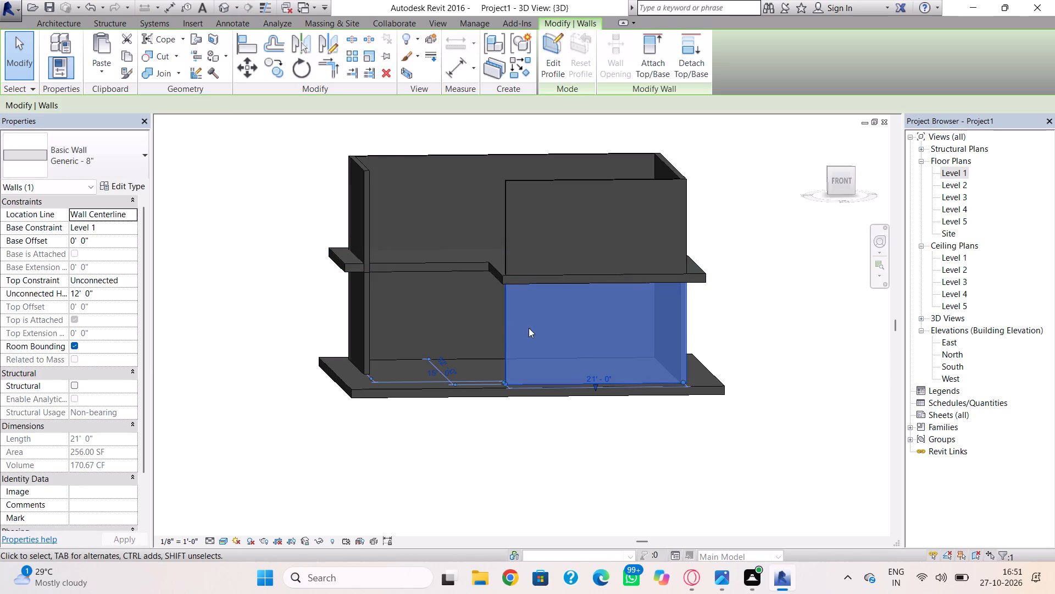
key(Delete)
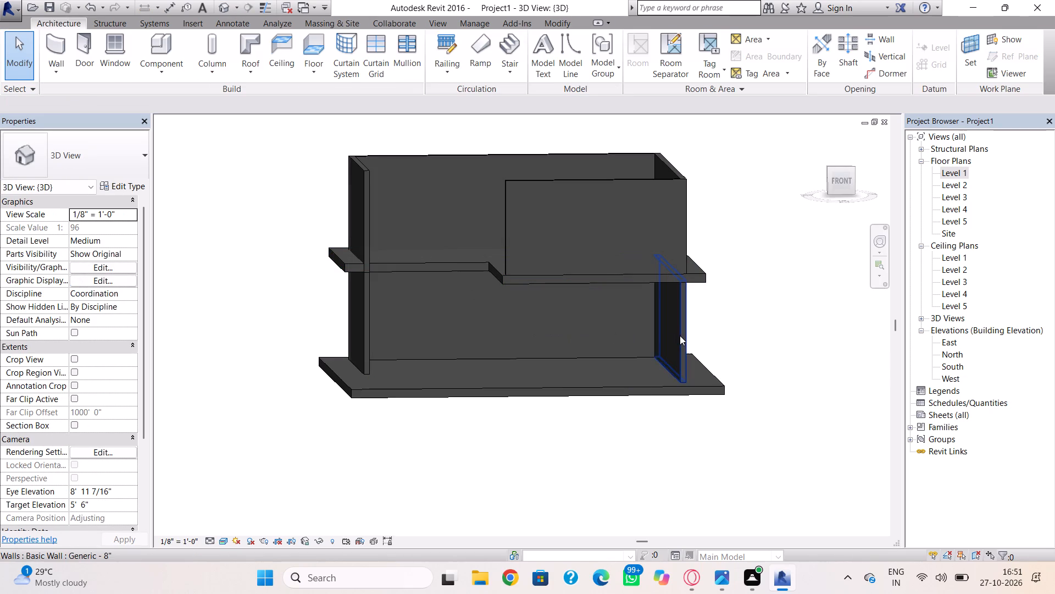
click(680, 335)
key(Delete)
click(658, 331)
key(Delete)
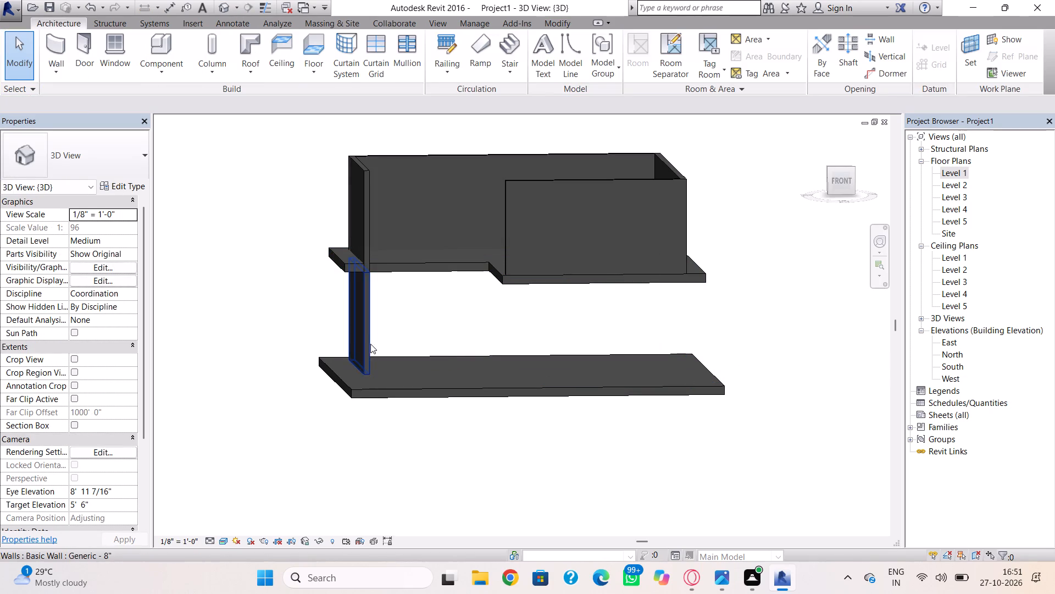
click(370, 344)
key(Delete)
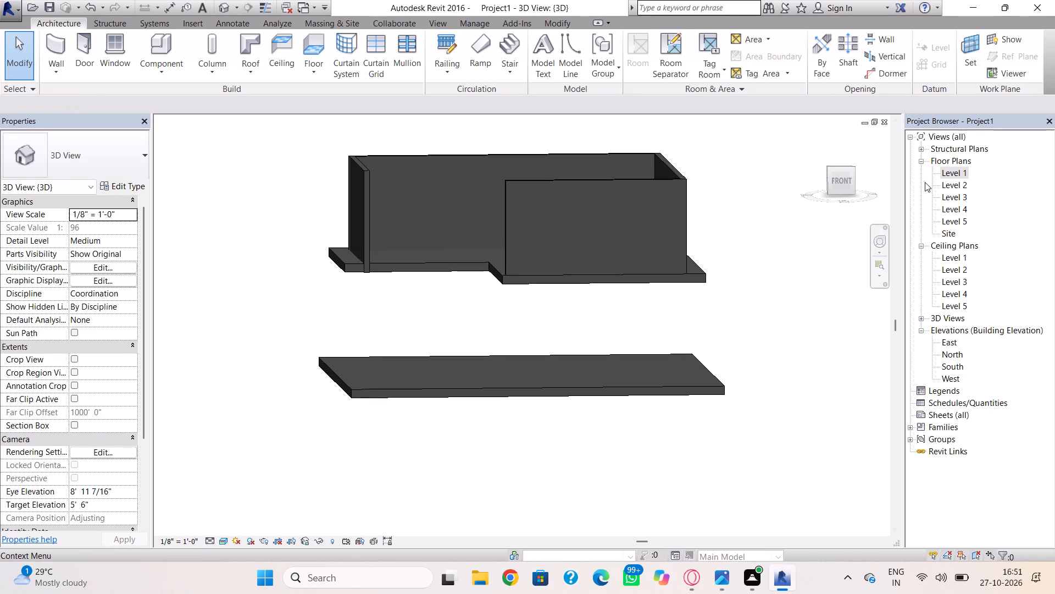
In the Level 2 plan, shorten the west wall's south end to the roof notch's horizontal edge, about 17'-5" long.
double_click(945, 184)
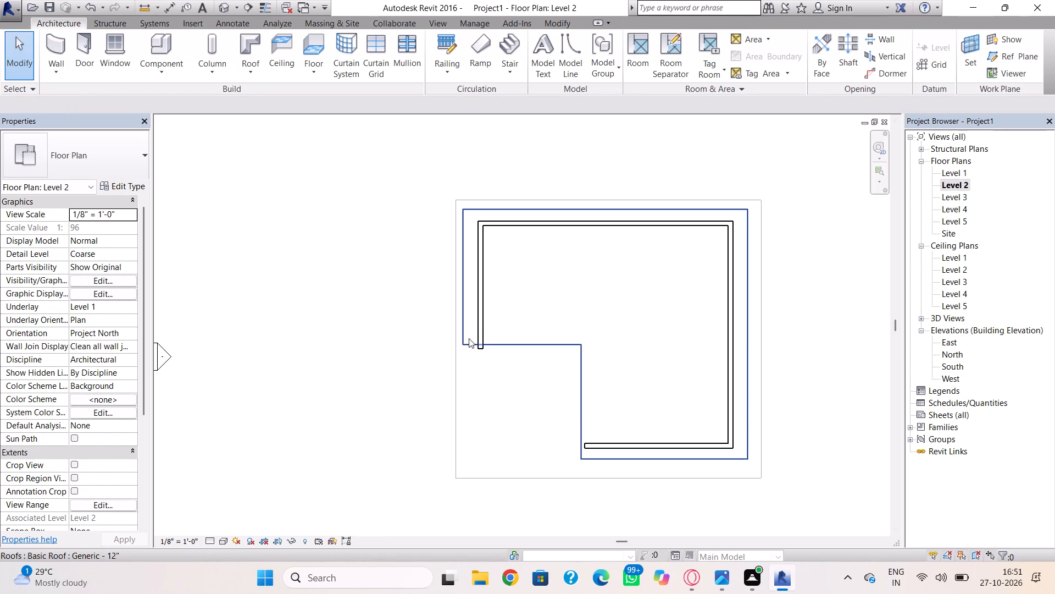
scroll(476, 345, up, 3)
click(484, 349)
scroll(486, 348, up, 4)
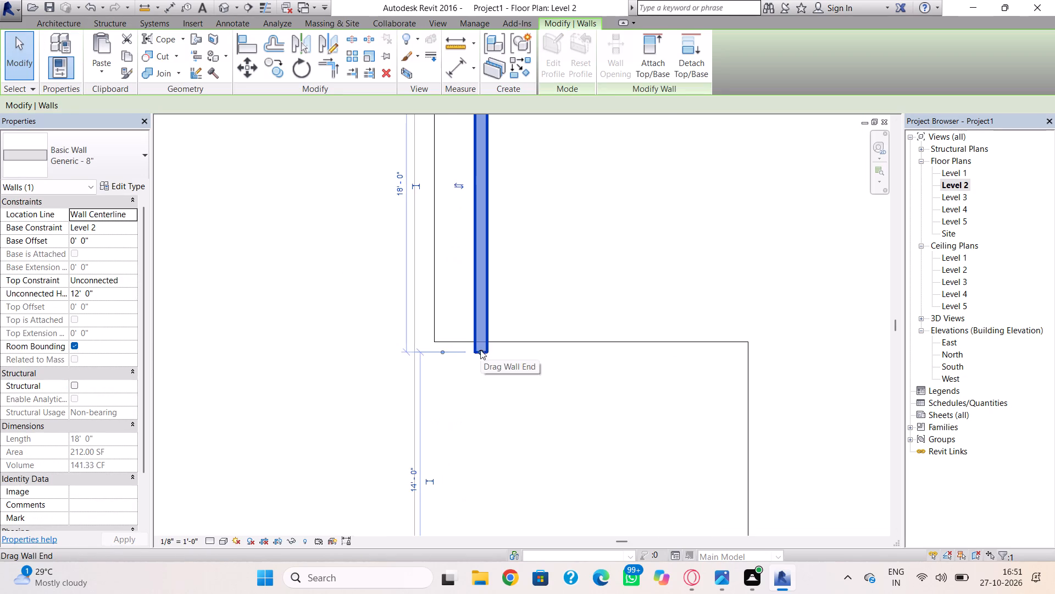
drag(480, 350, 480, 342)
click(518, 385)
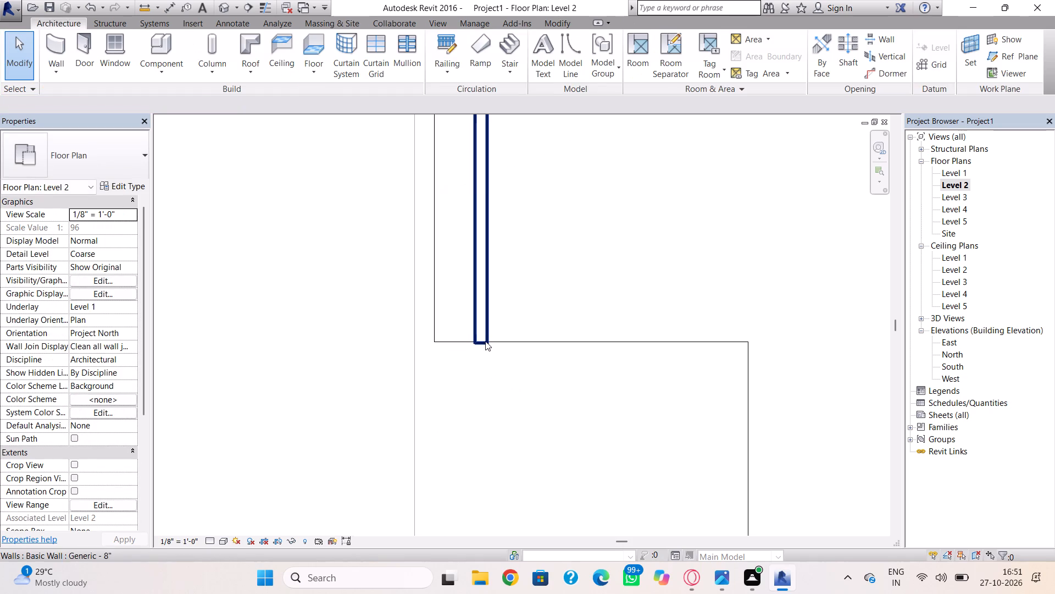
click(485, 341)
scroll(485, 341, up, 13)
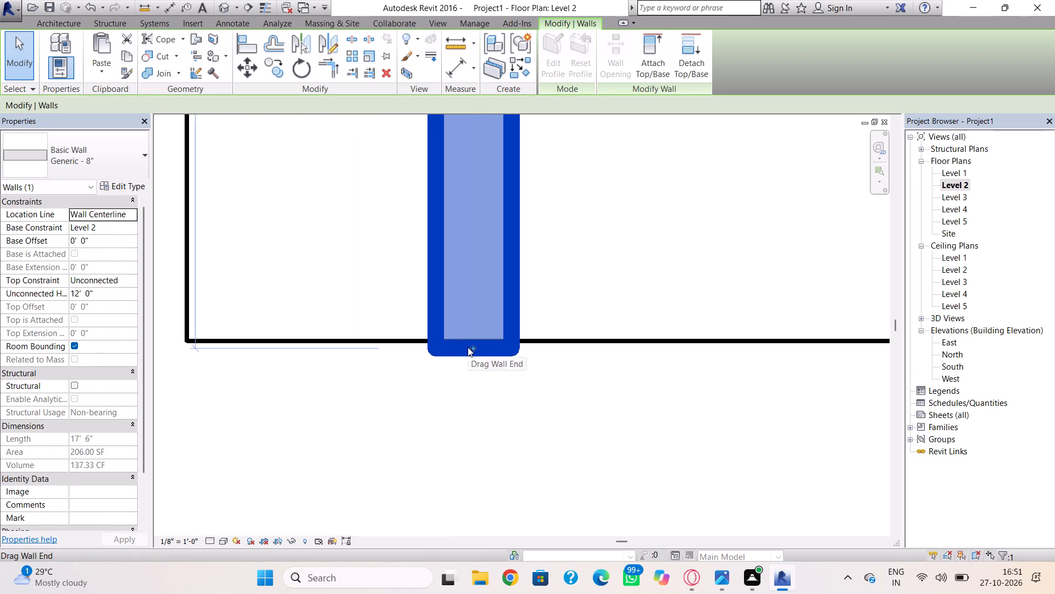
drag(471, 347, 471, 339)
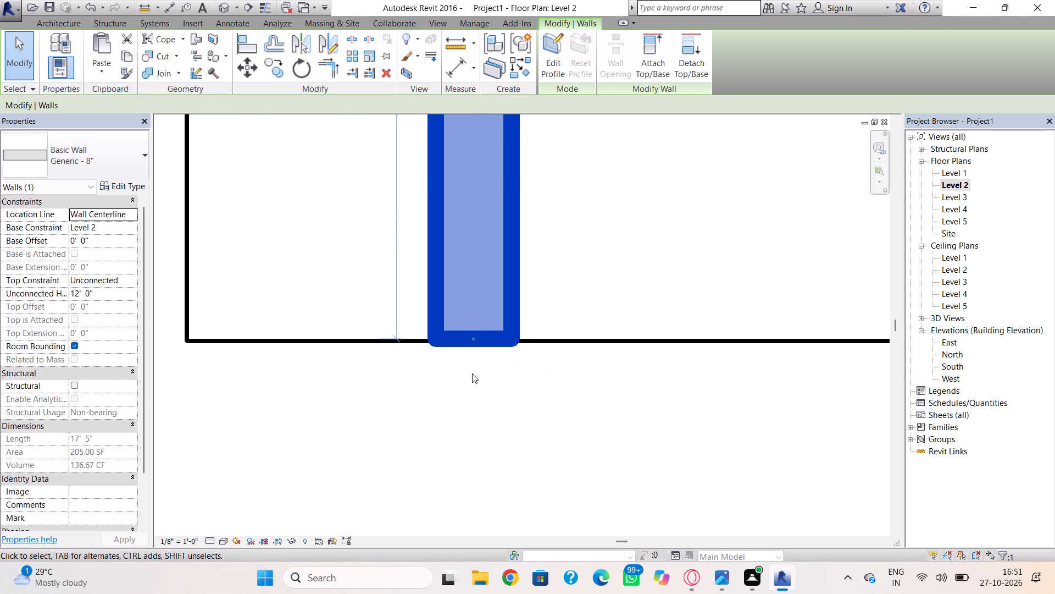
click(477, 362)
click(475, 344)
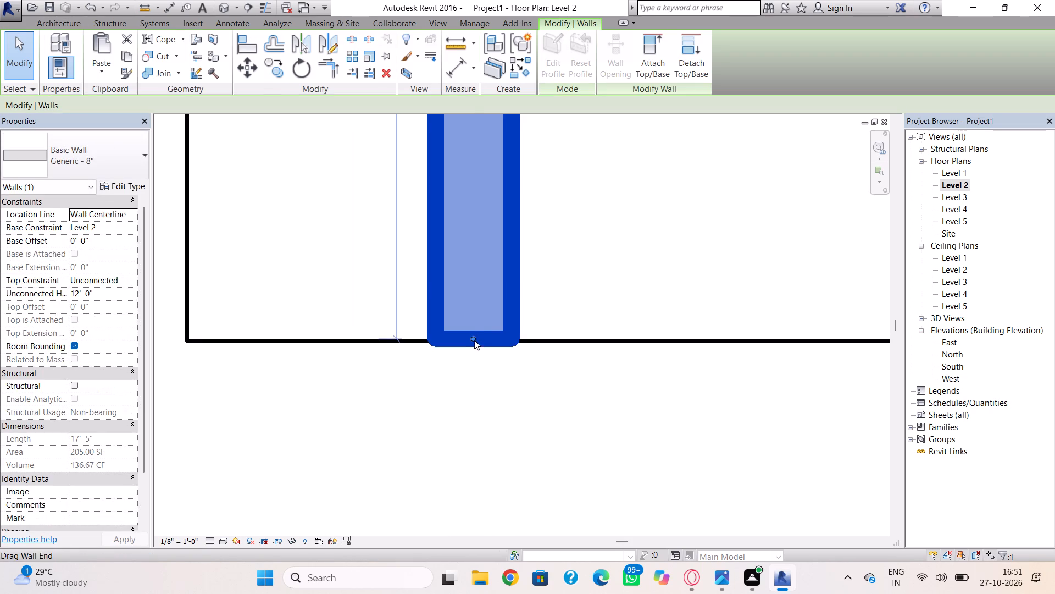
click(473, 339)
click(464, 386)
Extend the Level 2 south wall's west end to the roof notch's vertical edge, about 21'-6" long.
scroll(464, 386, down, 4)
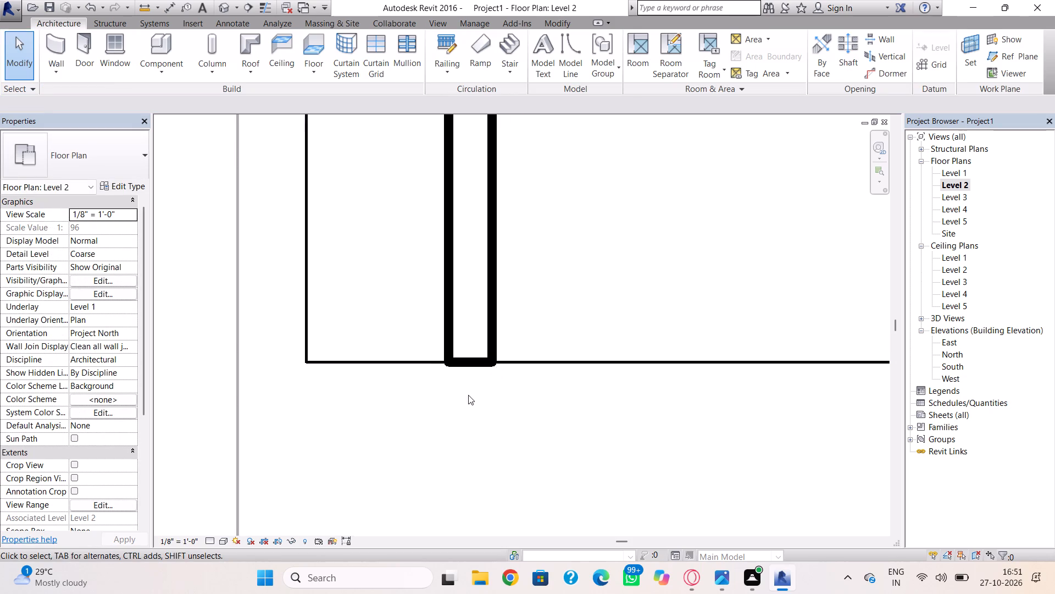
scroll(468, 395, down, 4)
middle_drag(477, 398, 408, 295)
scroll(484, 342, down, 5)
scroll(535, 388, down, 2)
middle_drag(523, 371, 473, 298)
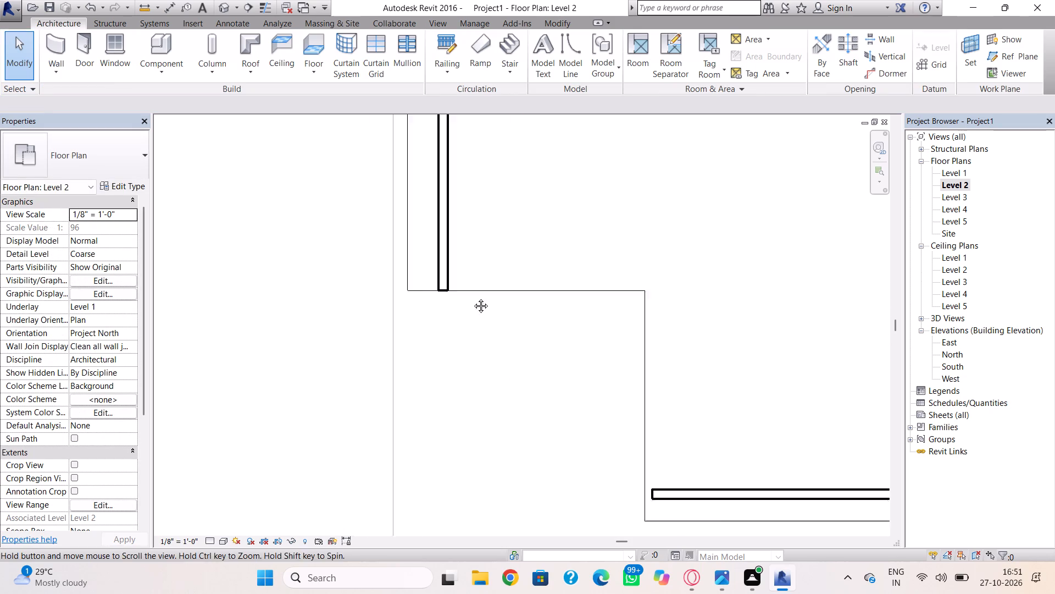
middle_drag(473, 298, 467, 285)
scroll(647, 447, up, 3)
click(622, 458)
scroll(622, 458, up, 2)
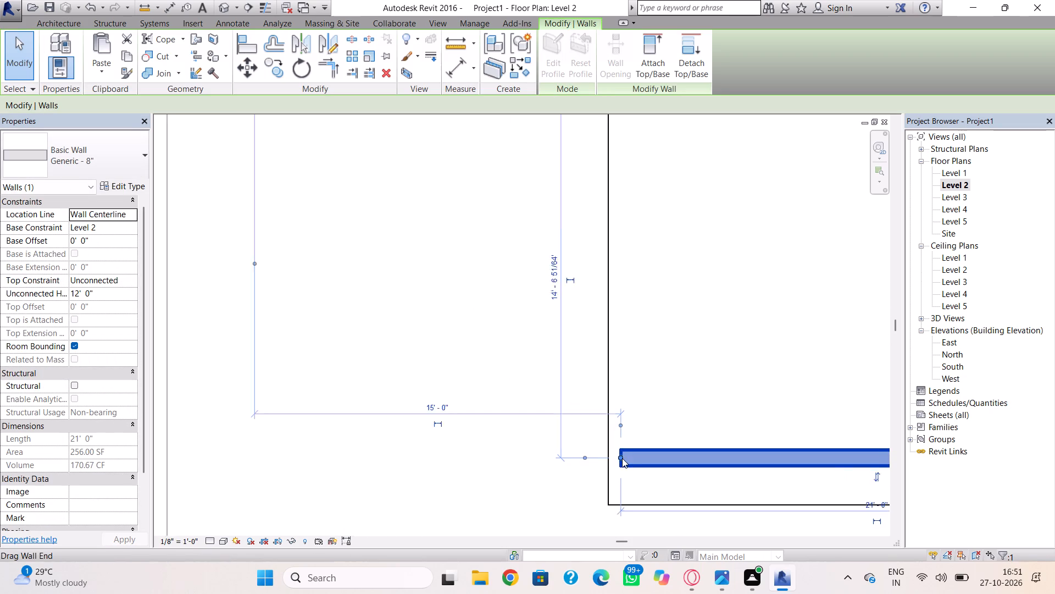
scroll(622, 458, up, 1)
drag(620, 457, 608, 457)
click(540, 449)
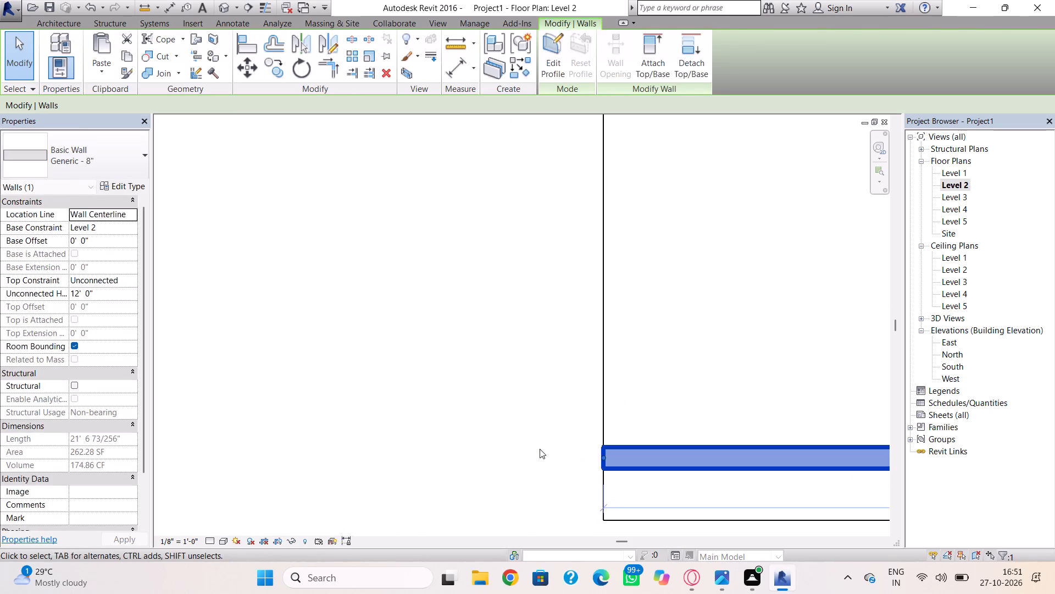
In the 3D view, copy all four Level 2 walls to the clipboard and paste them aligned to Level 1.
scroll(448, 381, down, 9)
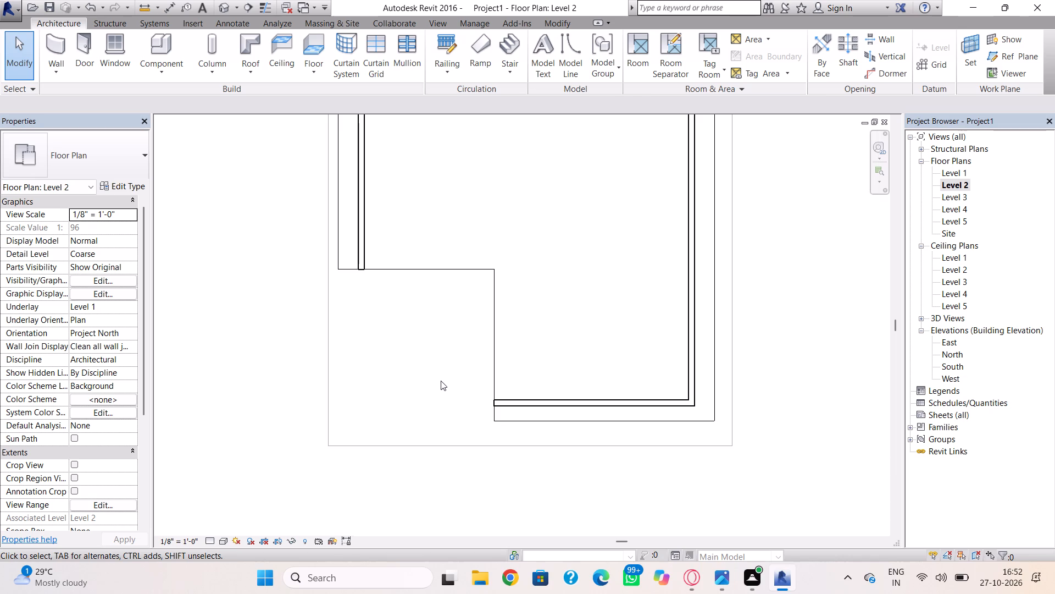
click(224, 6)
click(372, 241)
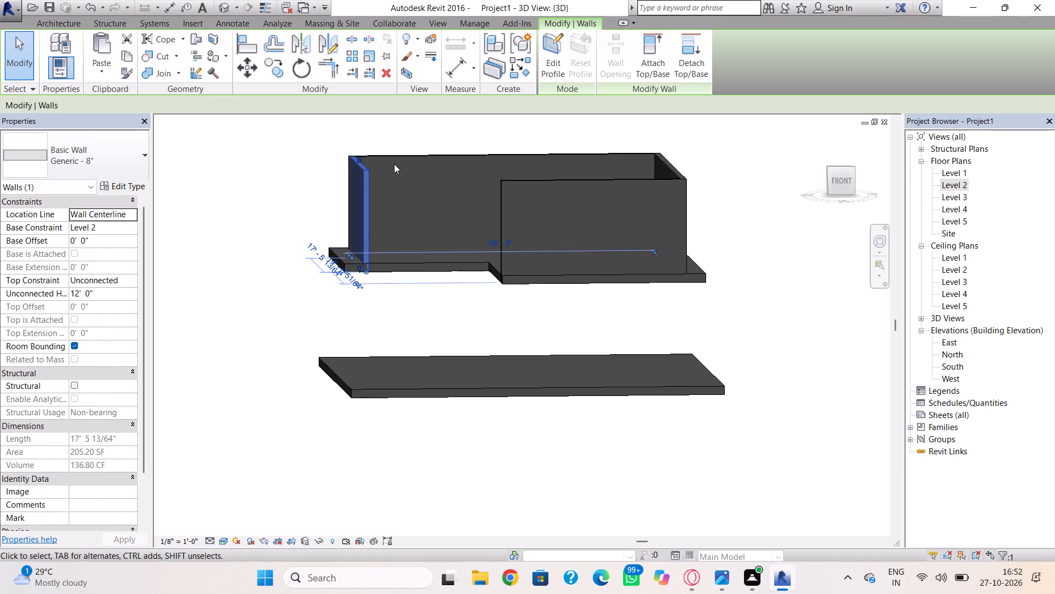
ctrl+click(401, 156)
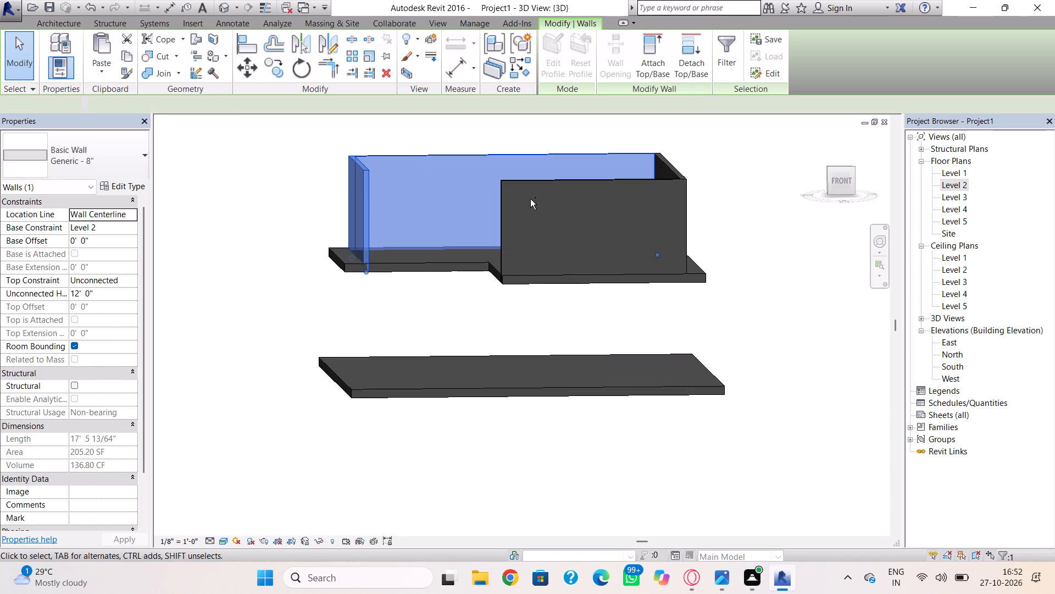
ctrl+click(523, 183)
ctrl+click(674, 167)
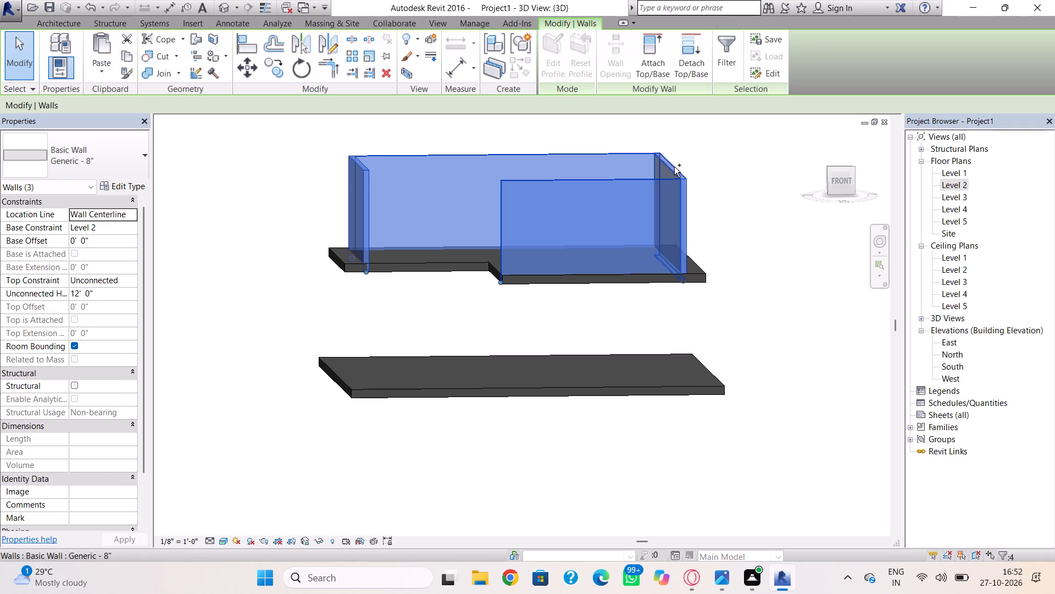
click(131, 63)
click(108, 71)
click(159, 114)
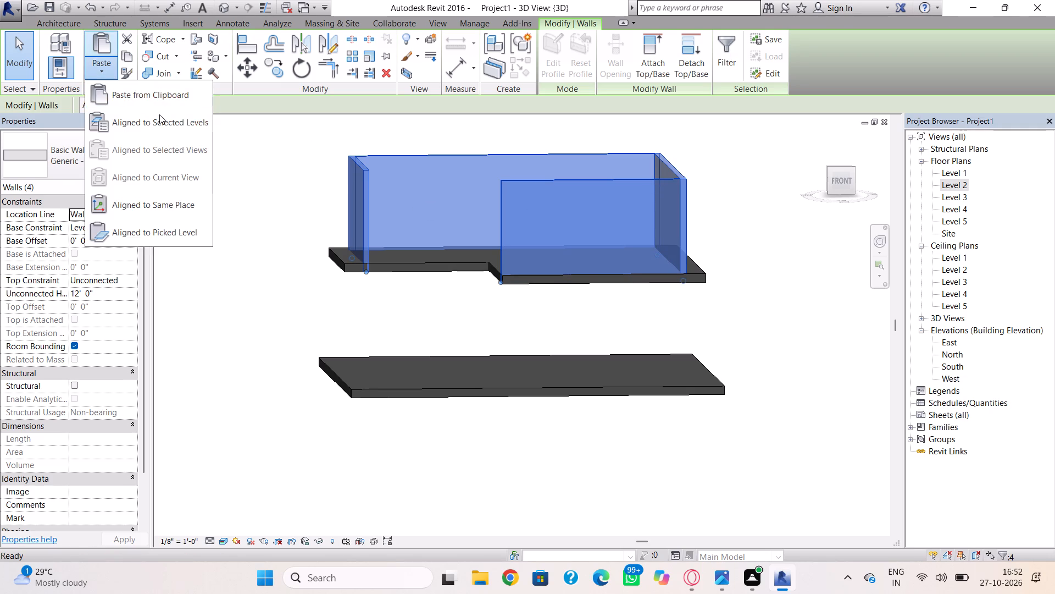
click(523, 381)
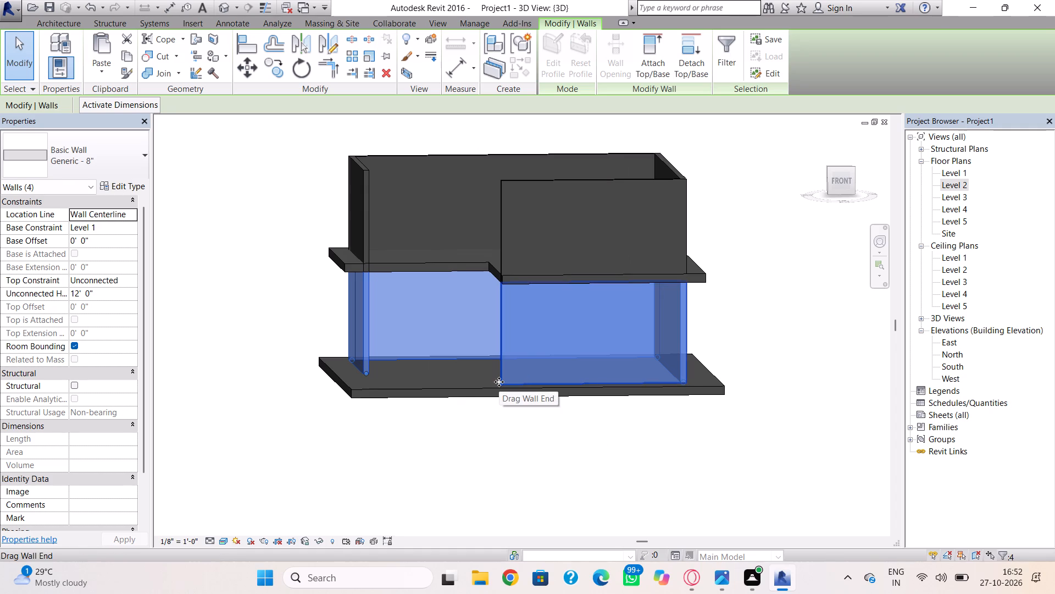
shift+right_drag(502, 382, 677, 426)
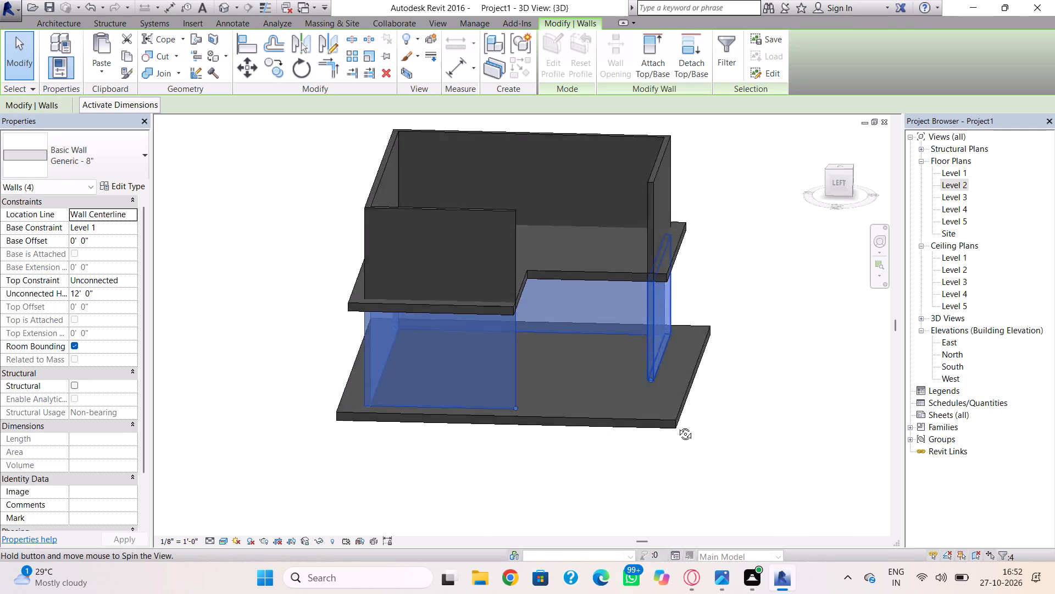
shift+right_drag(677, 426, 667, 436)
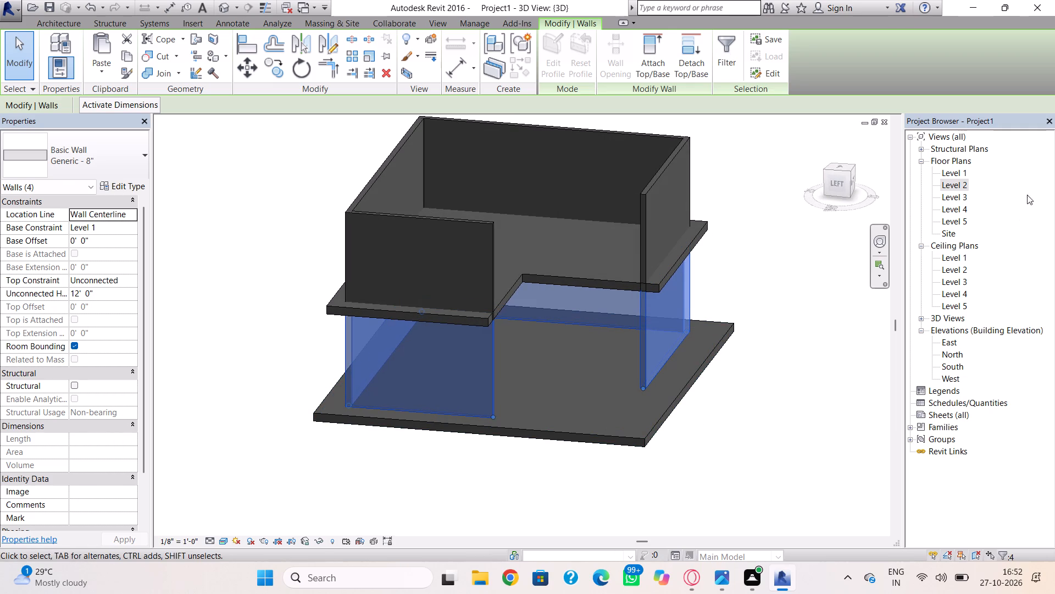
key(Escape)
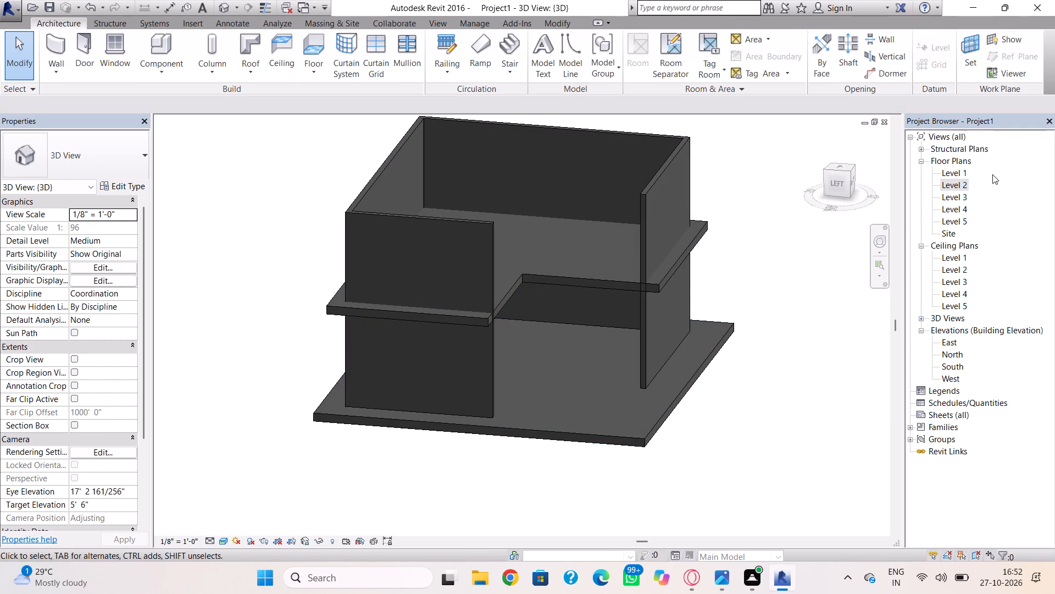
In the Level 1 plan, draw a 14'-0" wall south from the west wall's end, with location line Finish Face: Exterior.
double_click(952, 174)
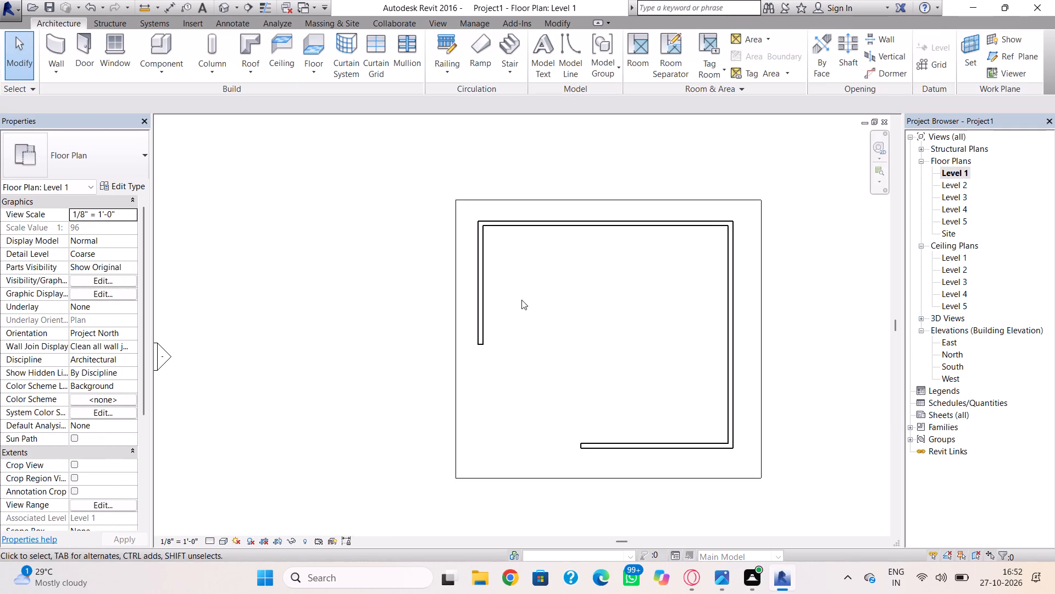
click(52, 50)
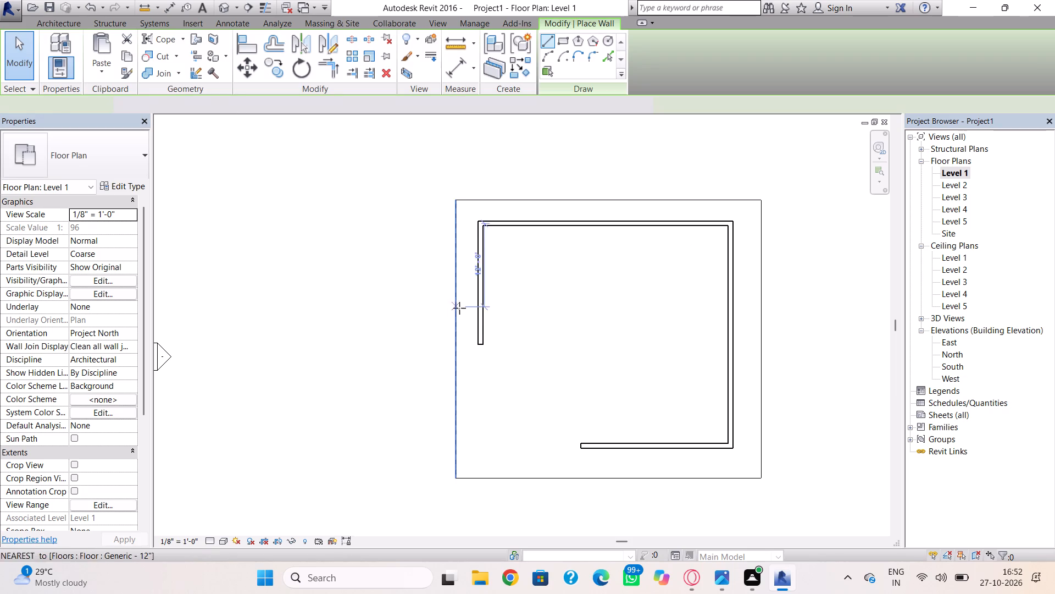
scroll(489, 342, up, 3)
click(363, 109)
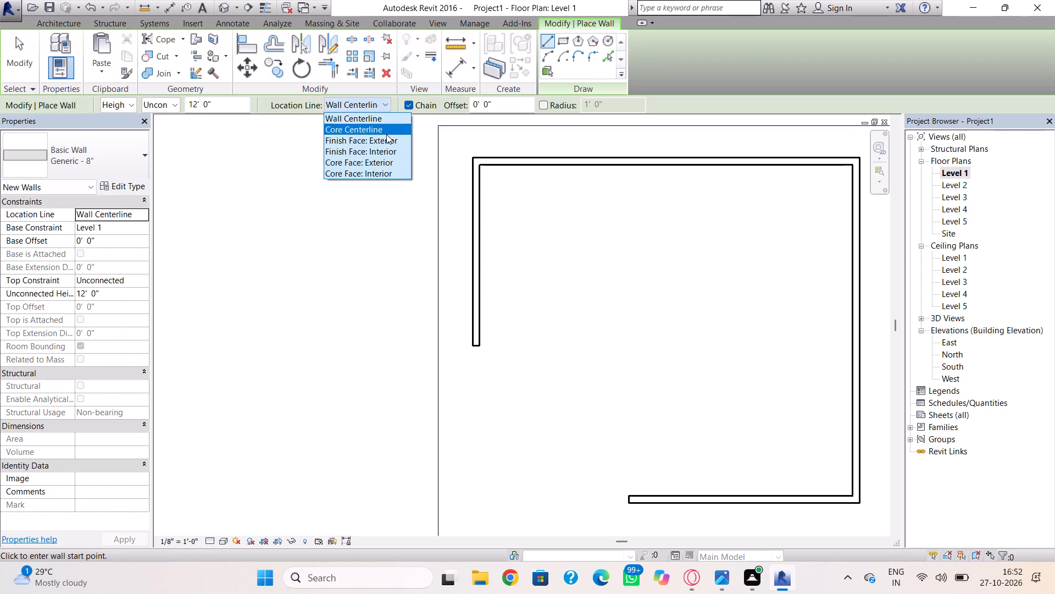
click(386, 135)
click(478, 348)
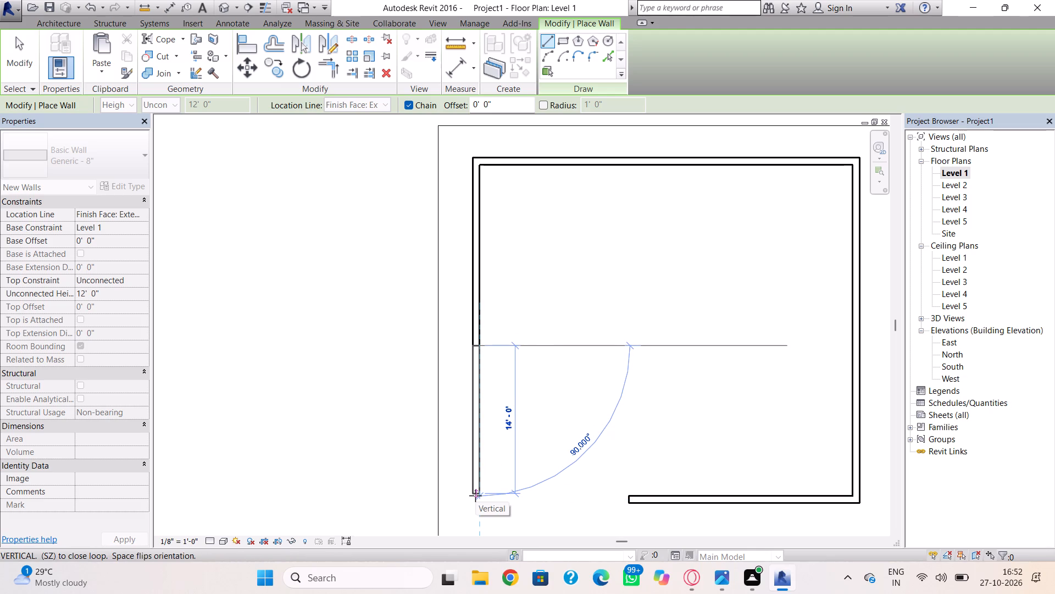
click(475, 496)
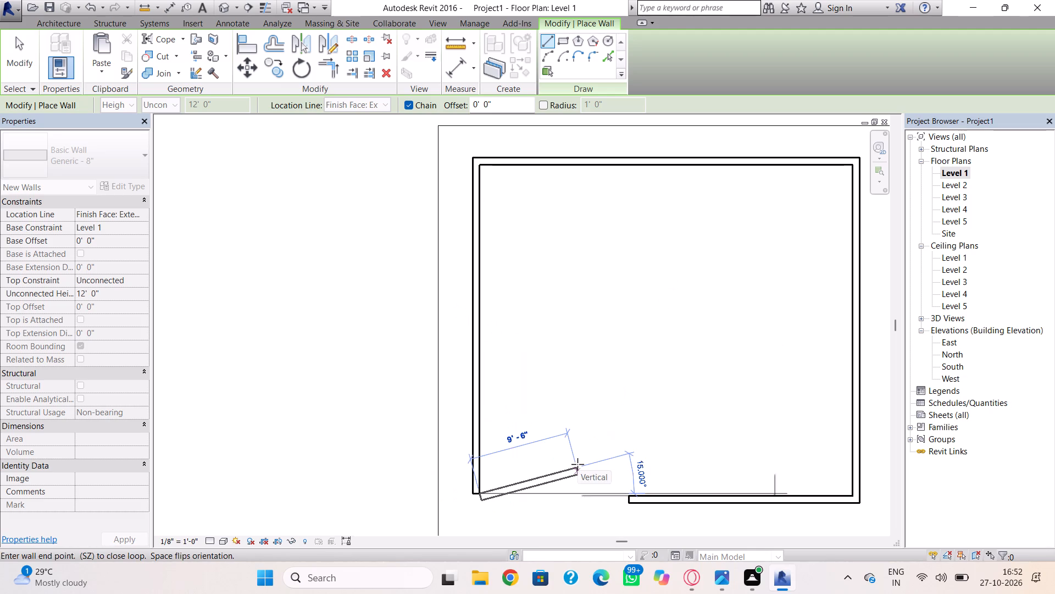
key(Escape)
key(Escape)
In the 3D view, raise the top of the new west wall segment above the Level 2 walls, about 41'-8" high.
click(480, 447)
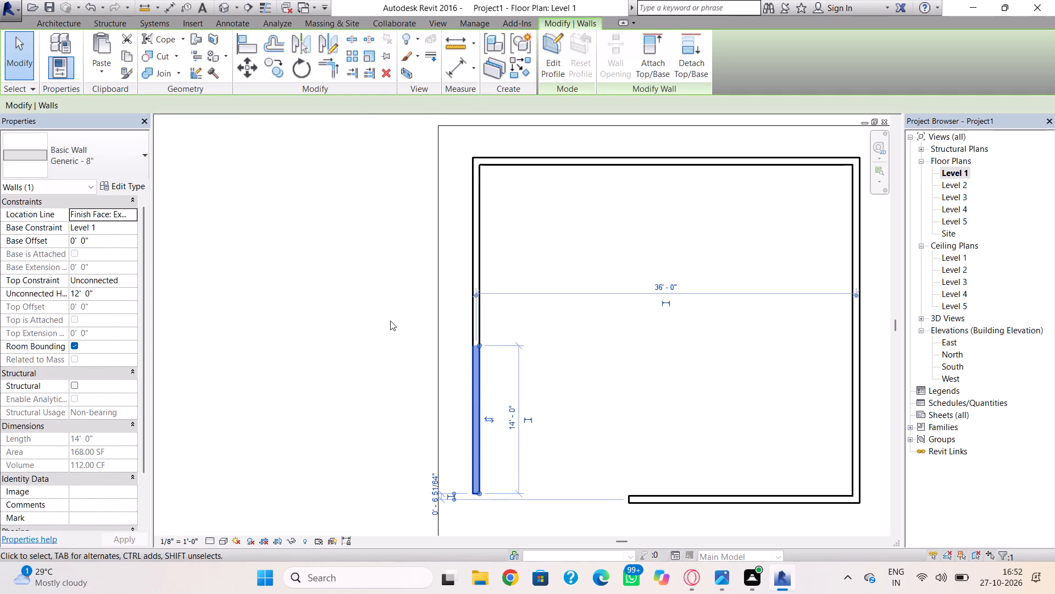
click(213, 2)
click(216, 5)
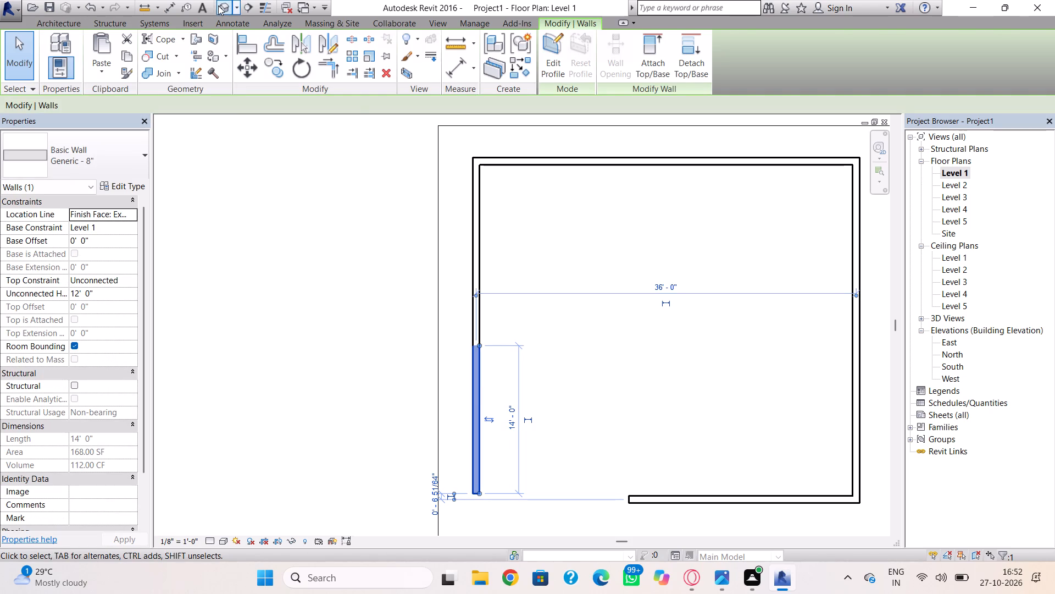
click(218, 5)
click(547, 329)
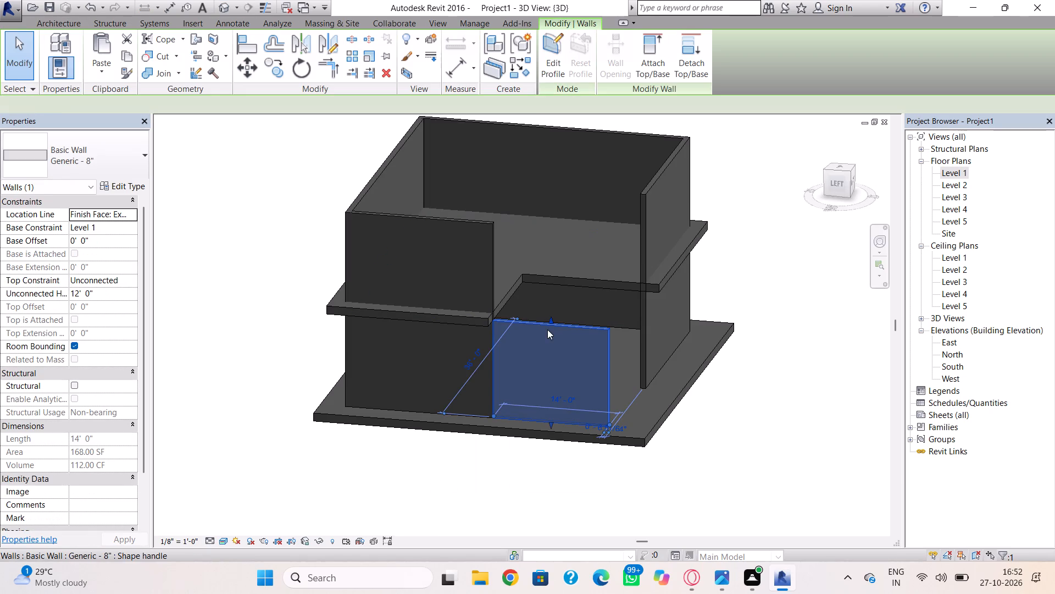
drag(551, 322, 551, 210)
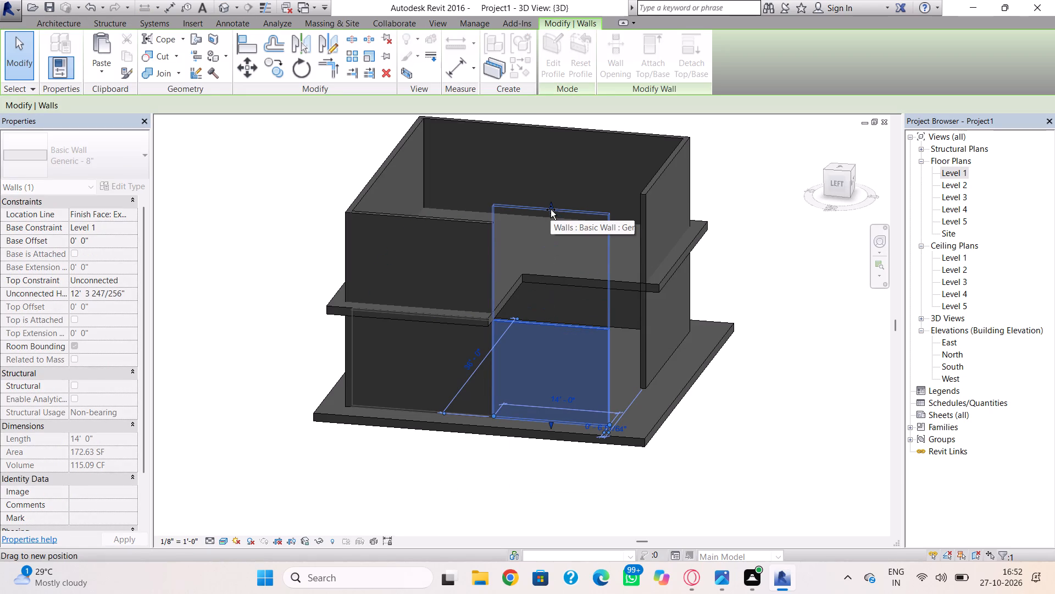
drag(551, 210, 556, 134)
middle_drag(563, 142, 584, 239)
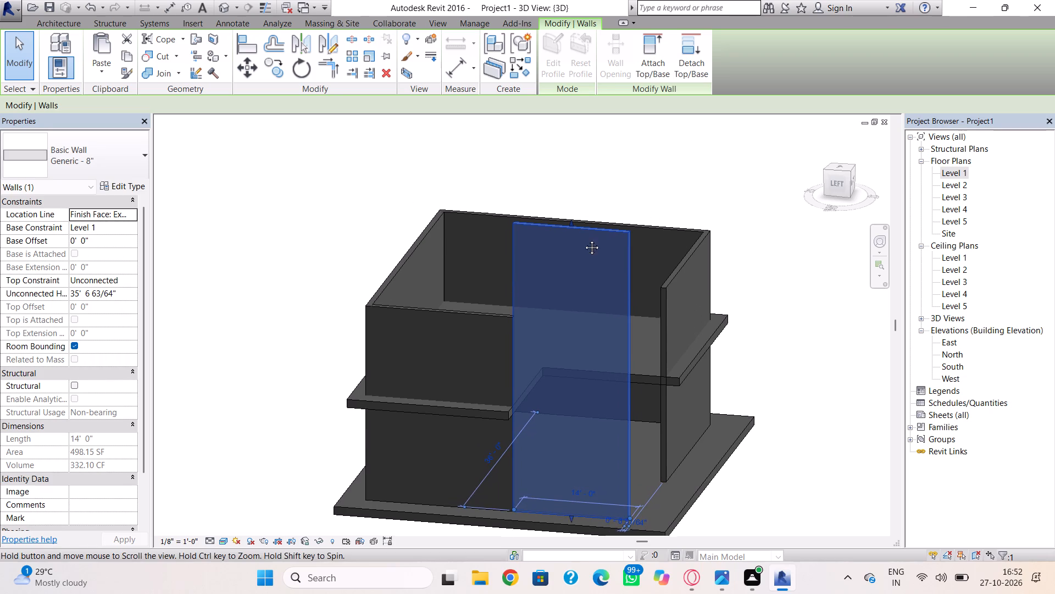
middle_drag(584, 239, 584, 242)
drag(573, 231, 571, 184)
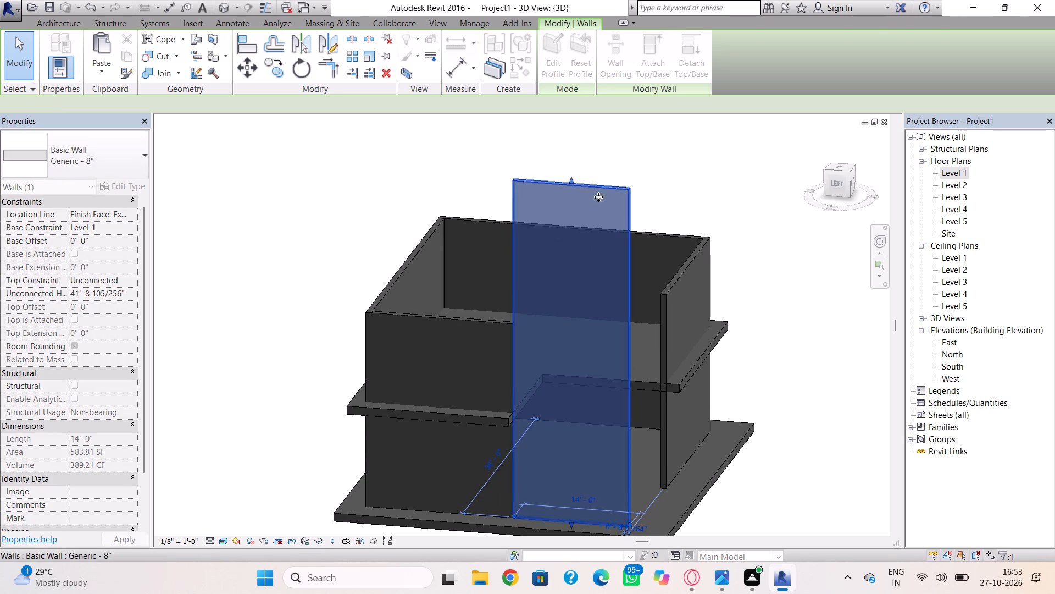
click(645, 208)
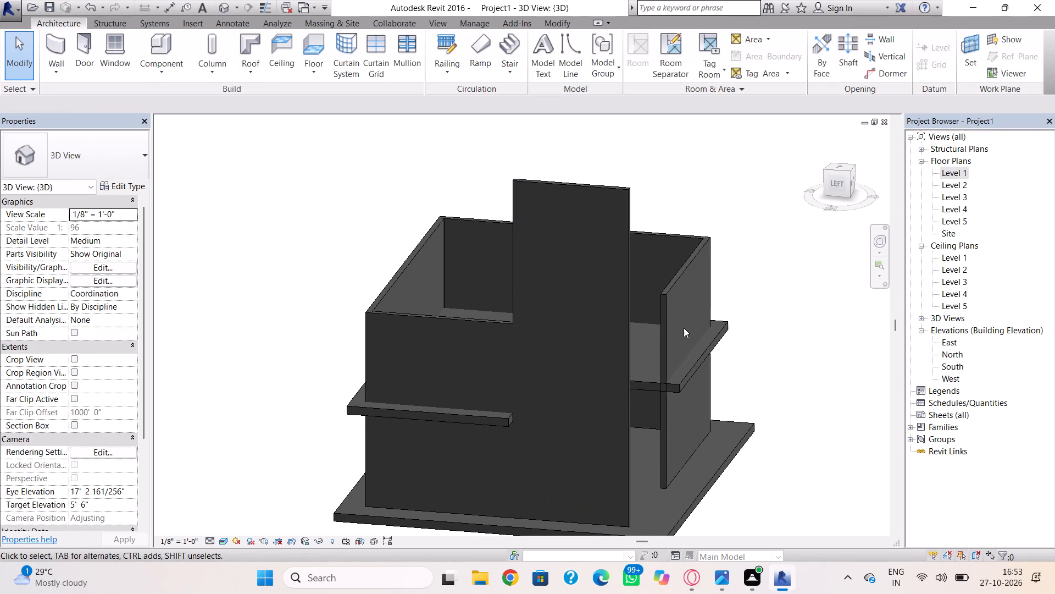
In the Level 1 plan, draw a wall about 14'-10" long from the south wall's west end to the west wall's exterior face line.
shift+right_drag(707, 359, 687, 364)
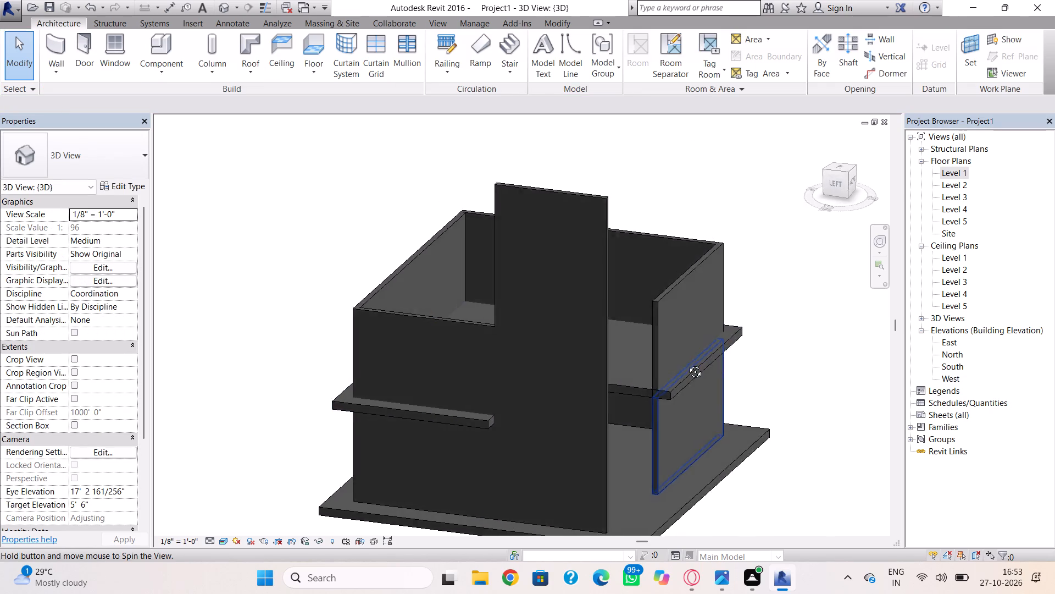
shift+right_drag(687, 364, 541, 386)
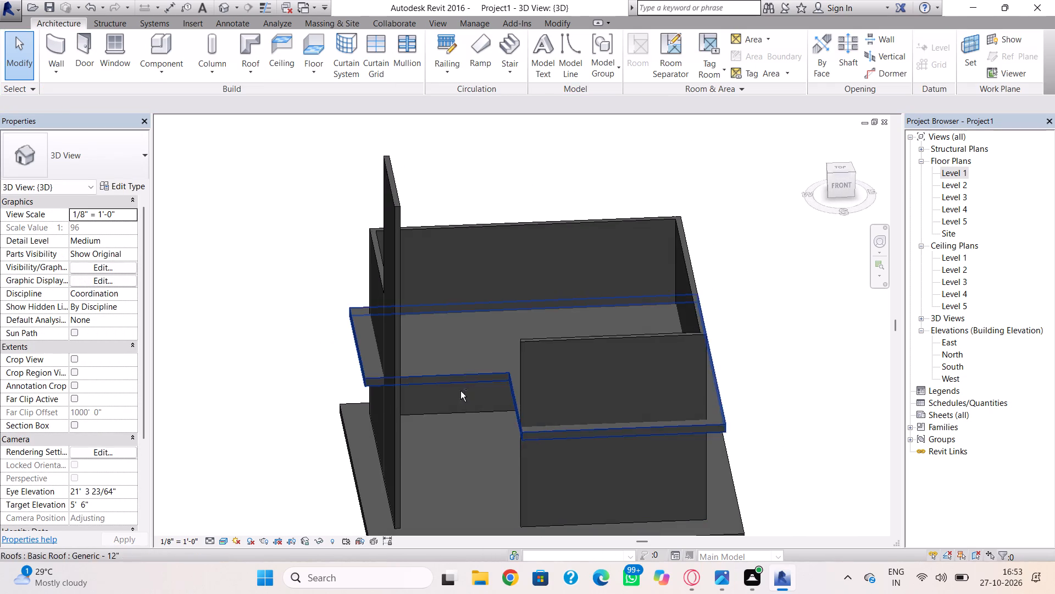
shift+right_drag(574, 397, 564, 361)
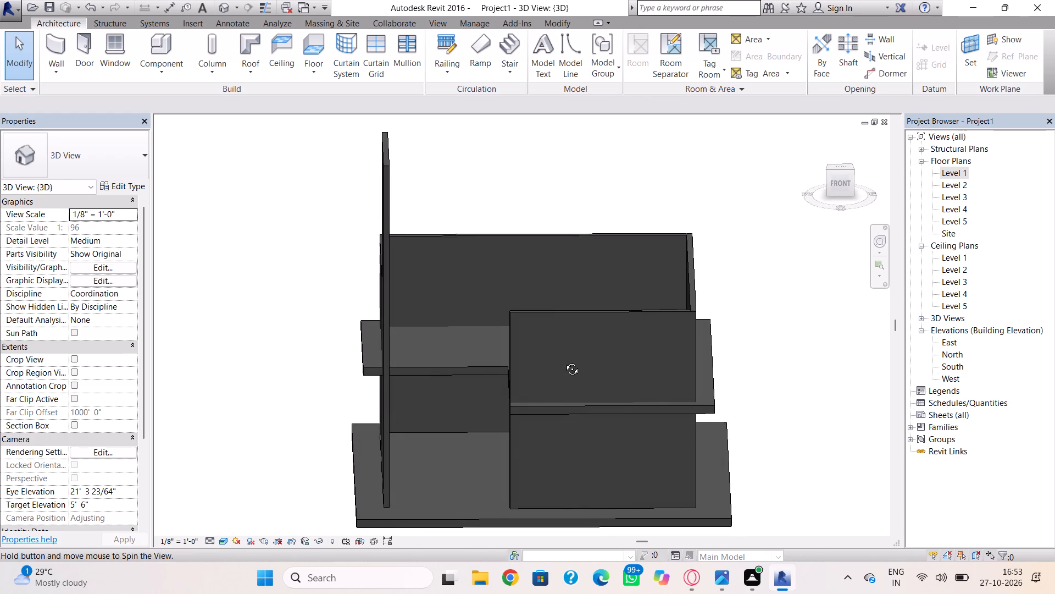
shift+right_drag(564, 361, 564, 354)
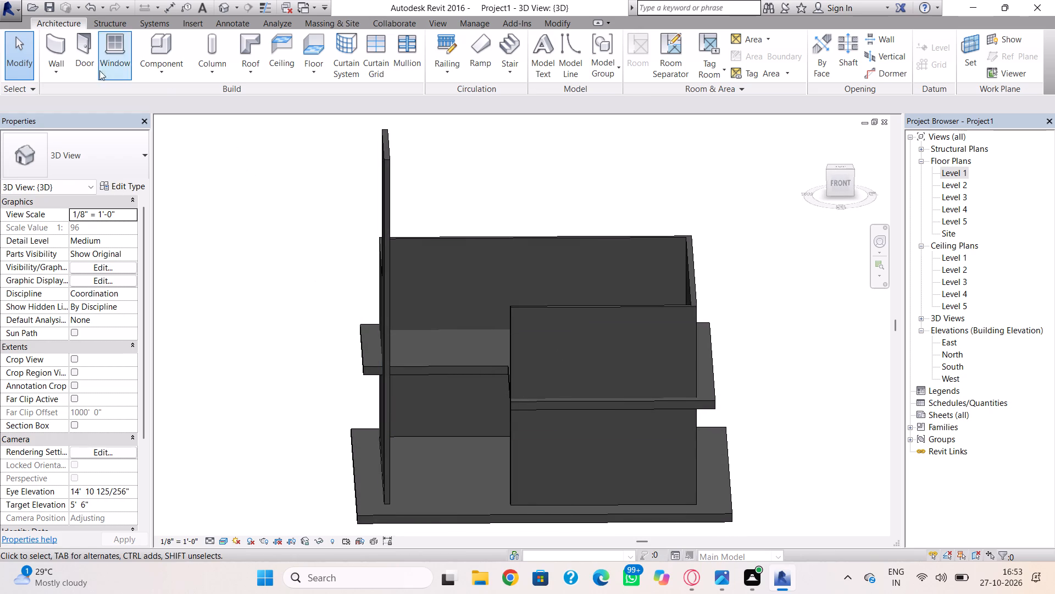
click(62, 51)
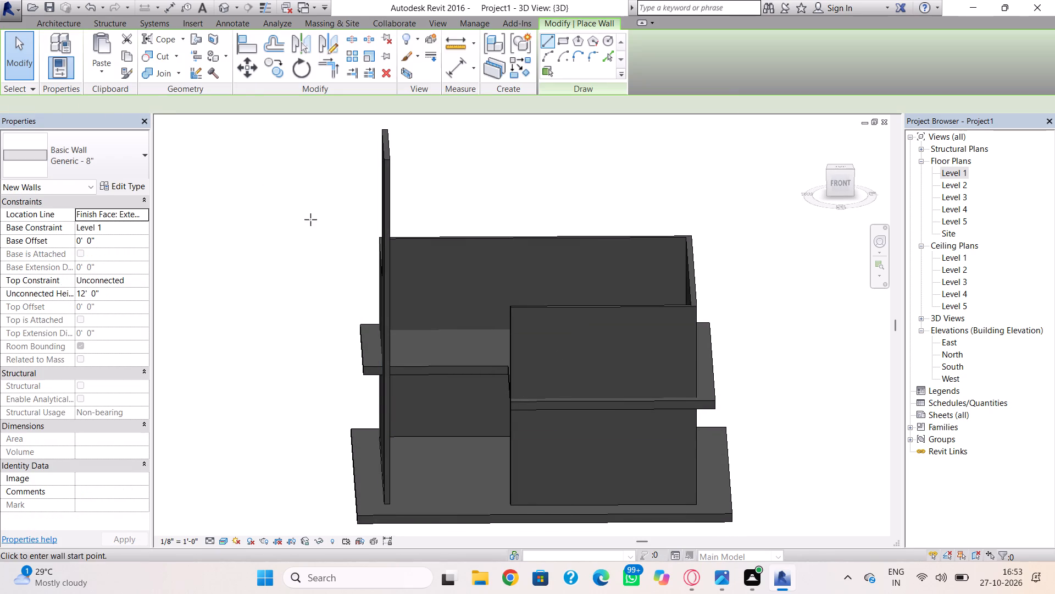
double_click(956, 170)
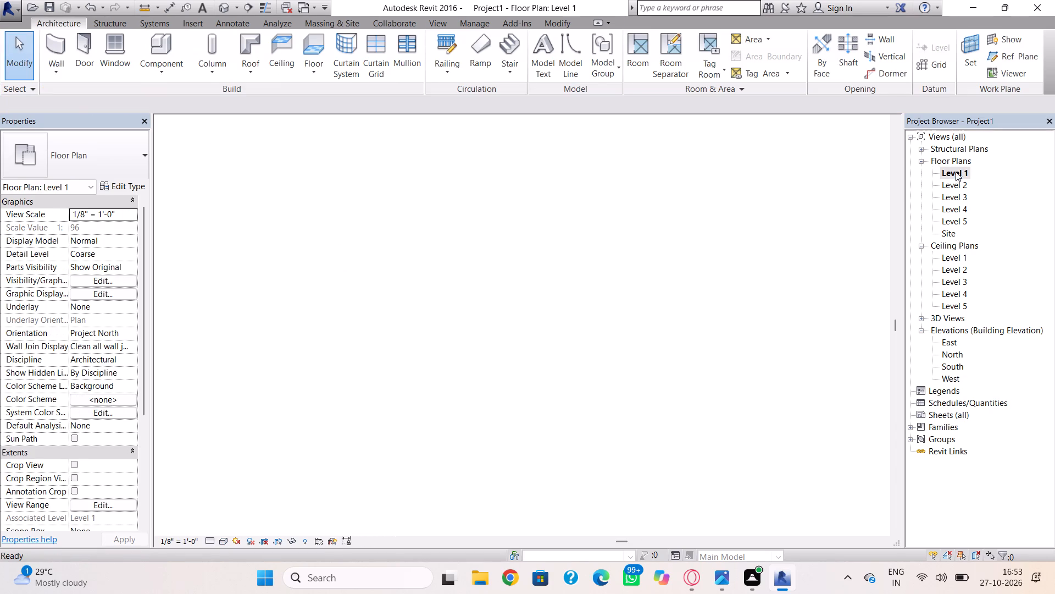
middle_drag(604, 414, 623, 321)
scroll(619, 332, up, 1)
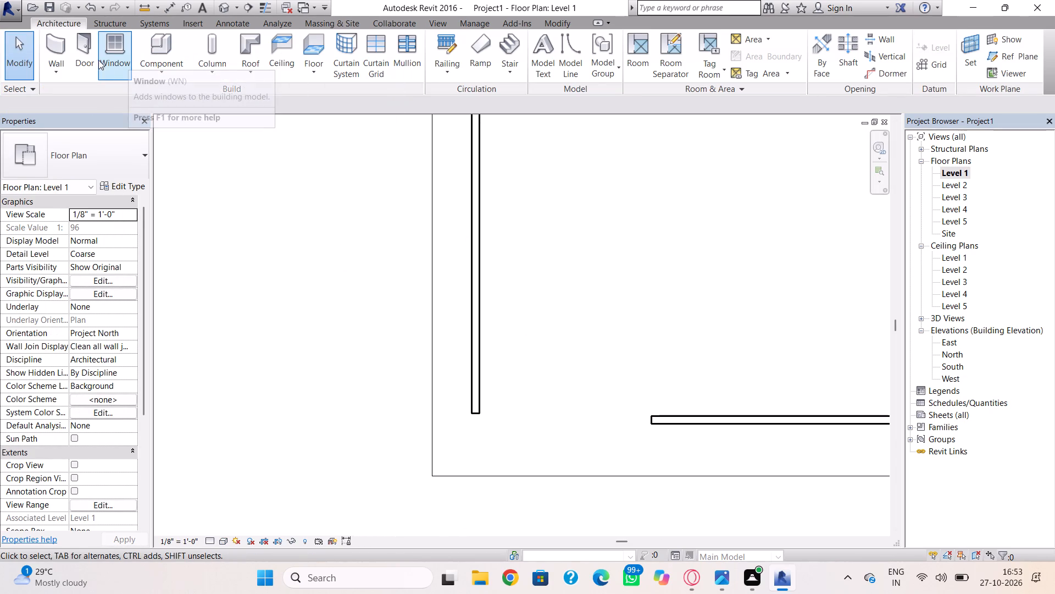
click(57, 47)
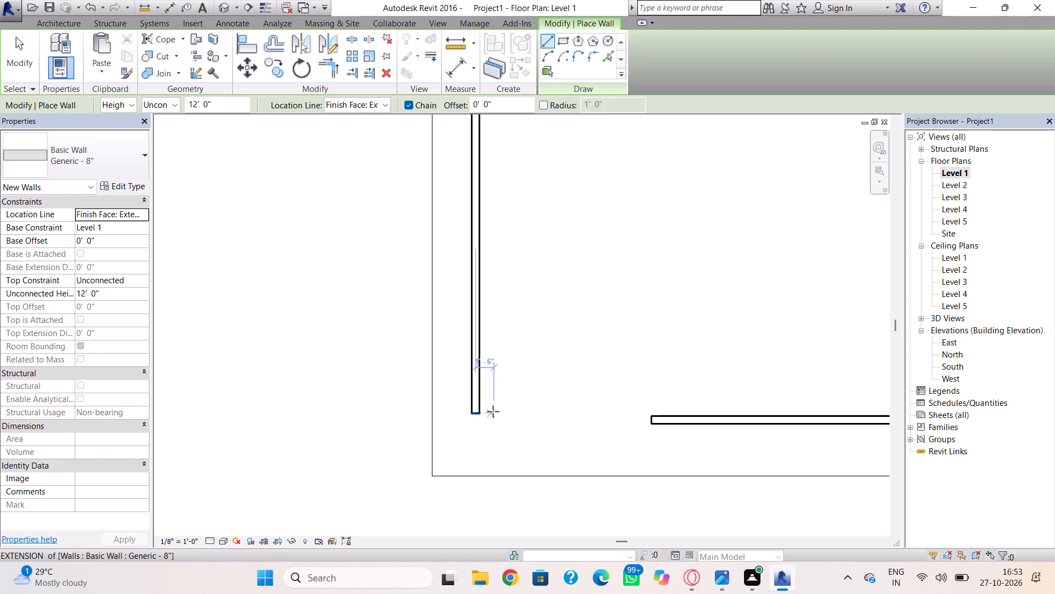
click(651, 414)
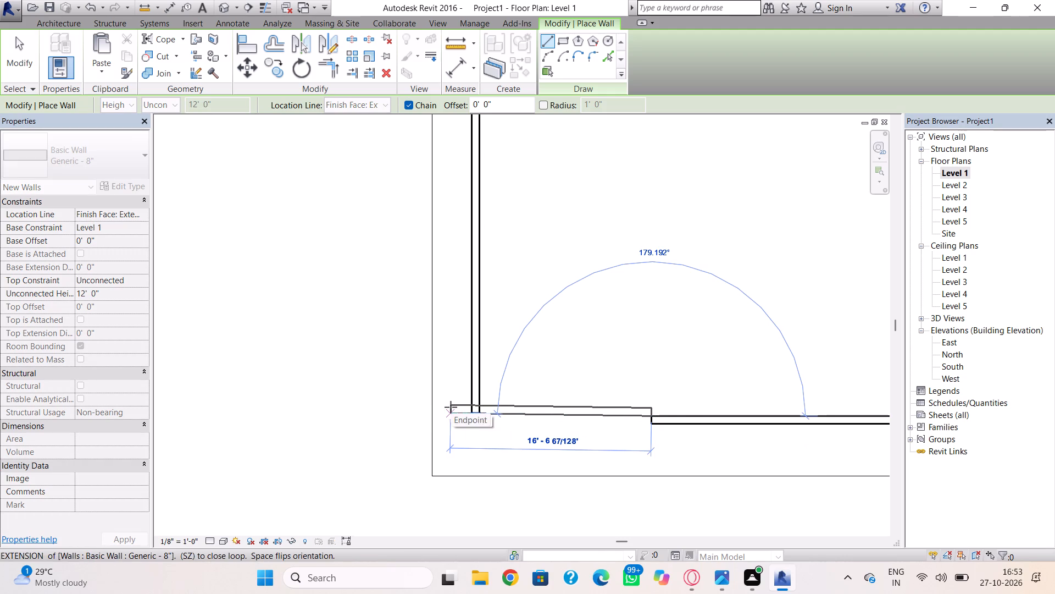
key(space)
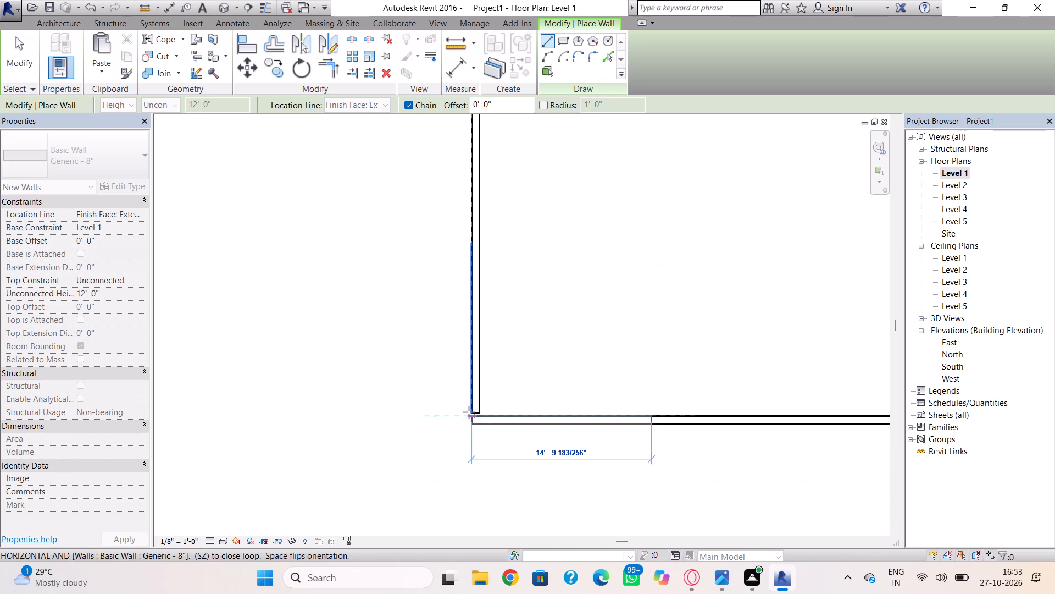
scroll(469, 412, up, 9)
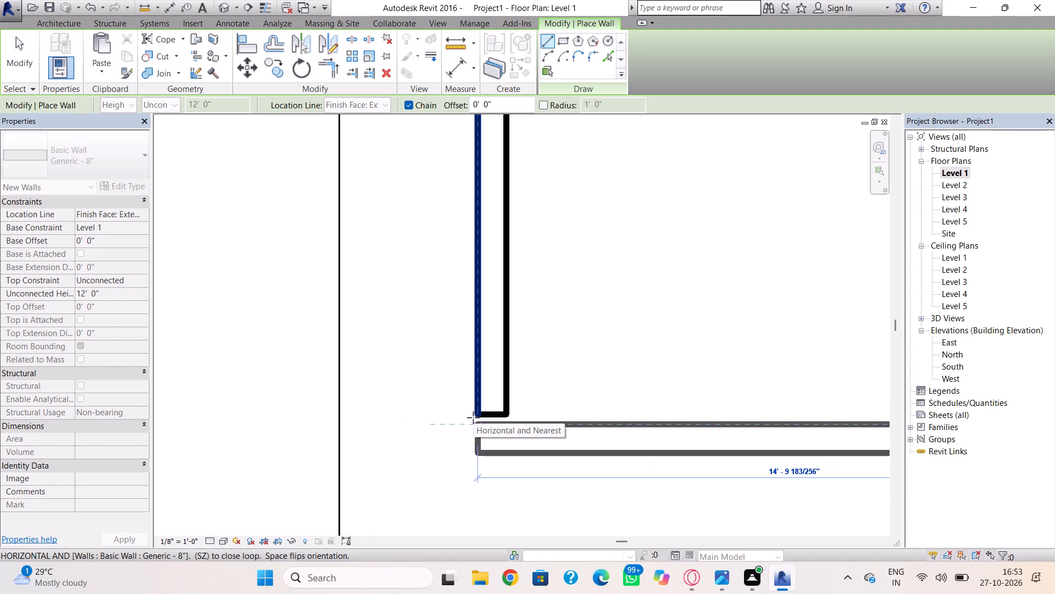
click(473, 417)
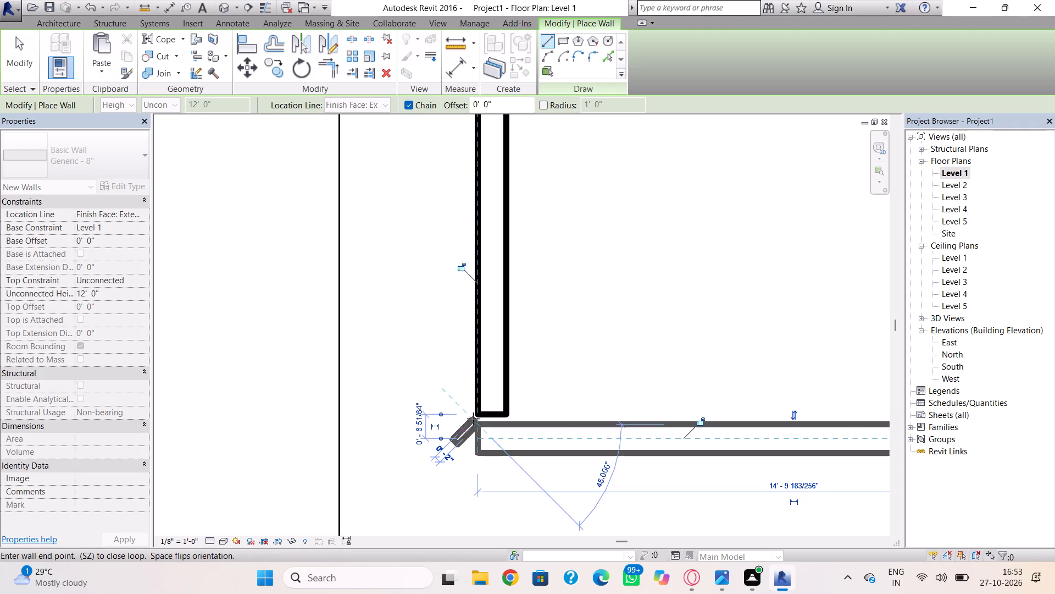
key(Escape)
key(Escape)
Extend the tall west wall segment's south end to join the new south wall, about 14'-7" long.
click(488, 416)
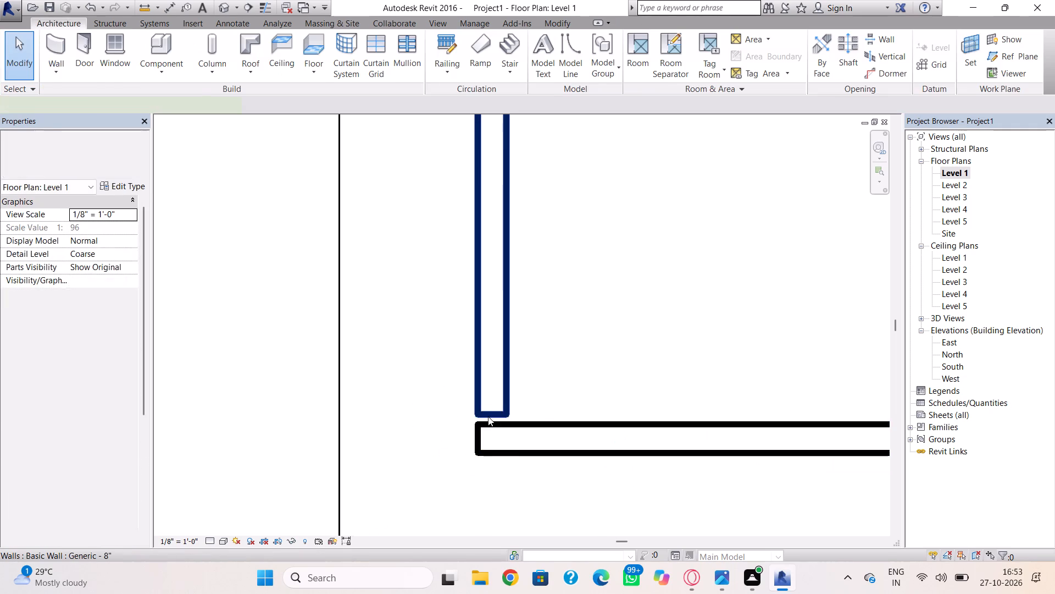
scroll(493, 415, up, 4)
drag(517, 415, 518, 428)
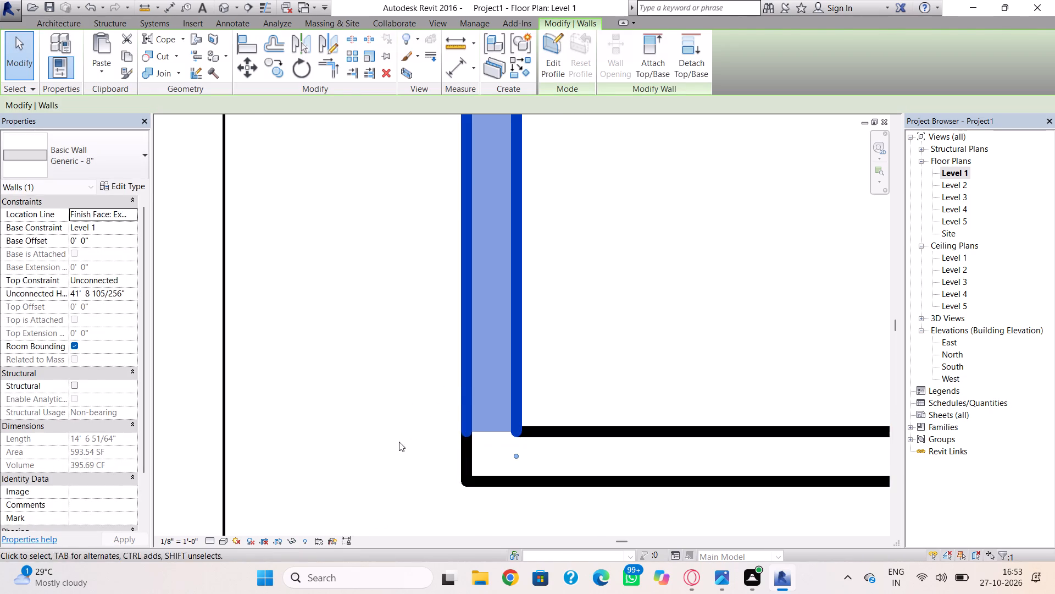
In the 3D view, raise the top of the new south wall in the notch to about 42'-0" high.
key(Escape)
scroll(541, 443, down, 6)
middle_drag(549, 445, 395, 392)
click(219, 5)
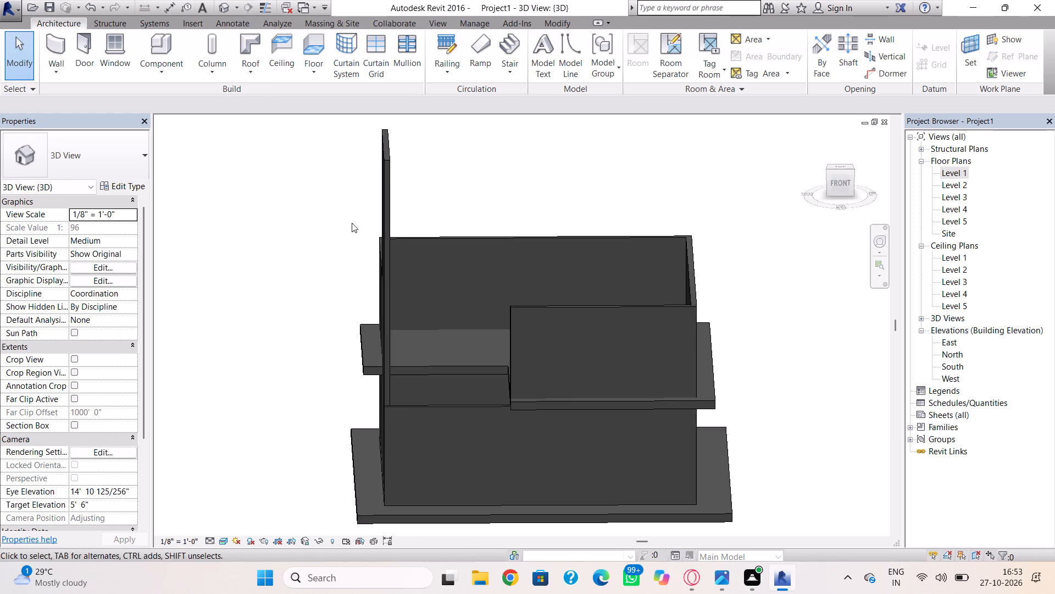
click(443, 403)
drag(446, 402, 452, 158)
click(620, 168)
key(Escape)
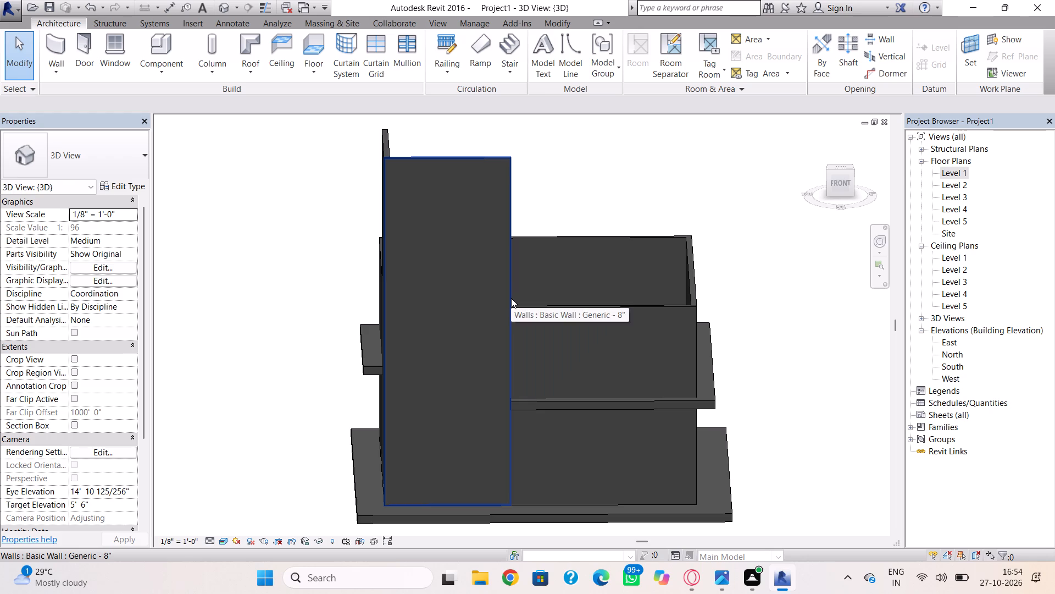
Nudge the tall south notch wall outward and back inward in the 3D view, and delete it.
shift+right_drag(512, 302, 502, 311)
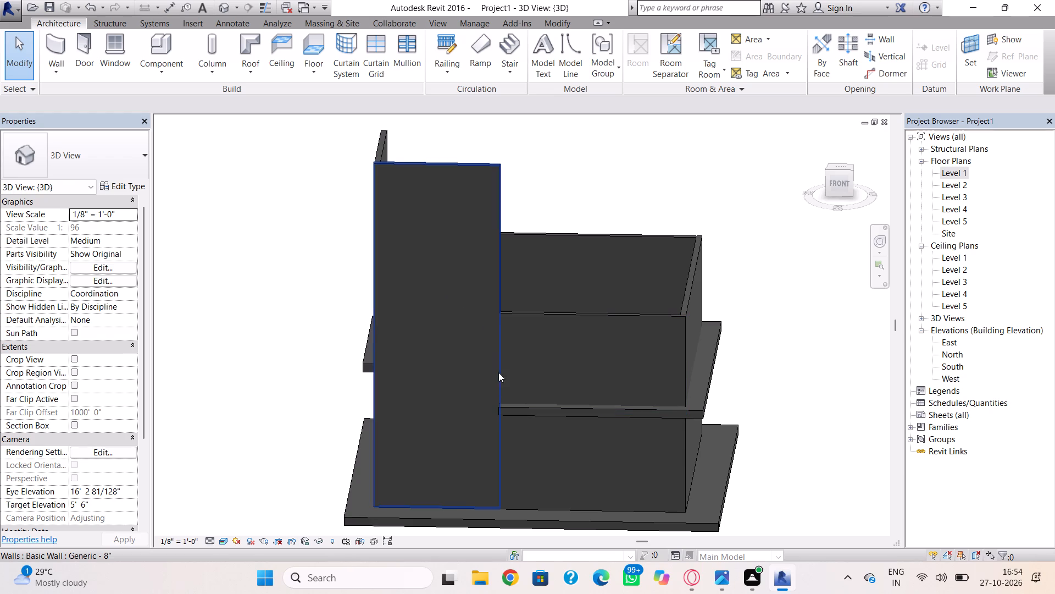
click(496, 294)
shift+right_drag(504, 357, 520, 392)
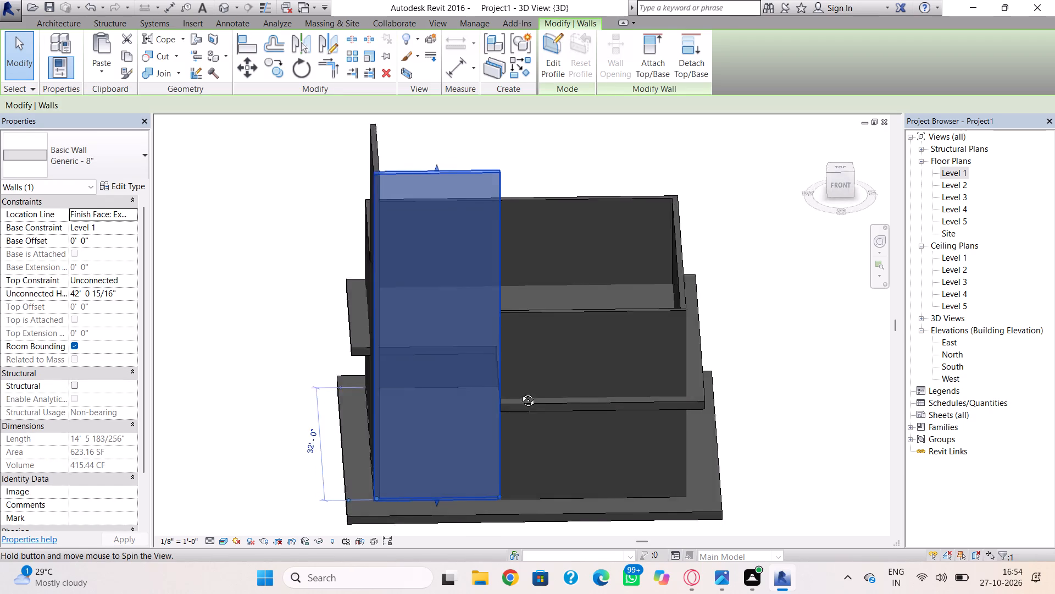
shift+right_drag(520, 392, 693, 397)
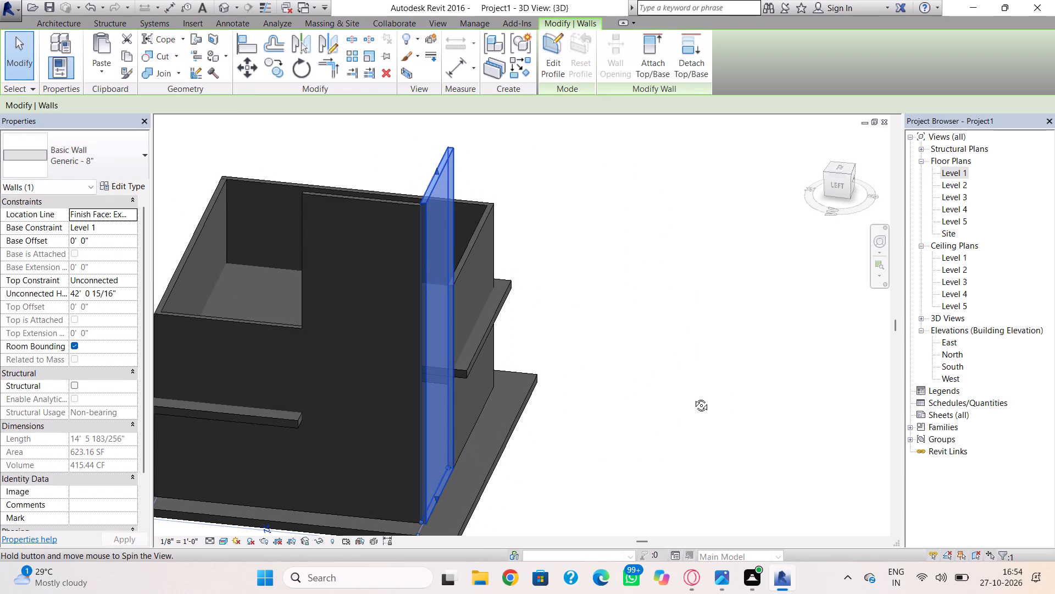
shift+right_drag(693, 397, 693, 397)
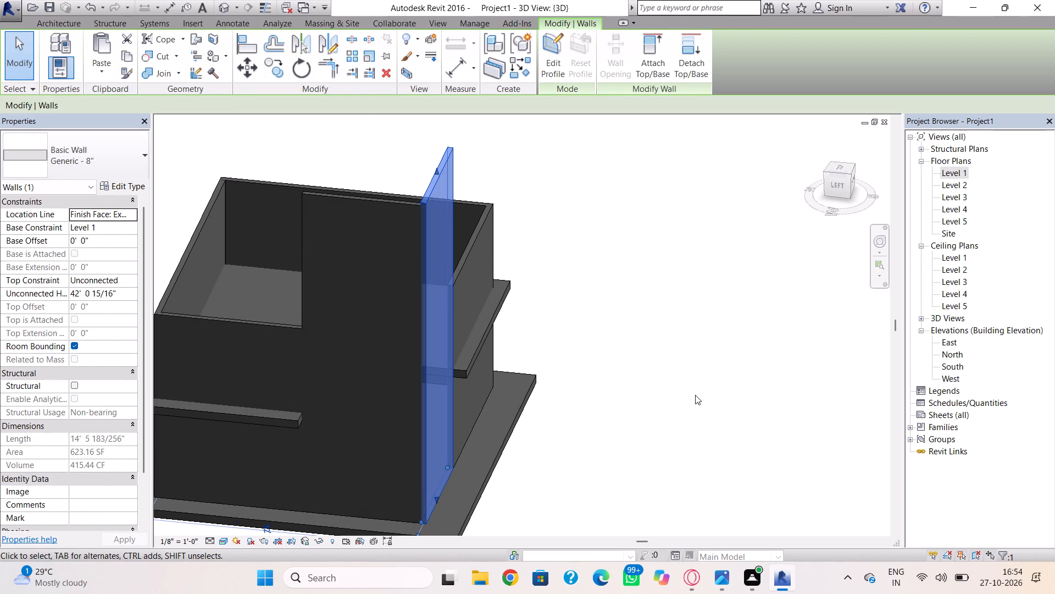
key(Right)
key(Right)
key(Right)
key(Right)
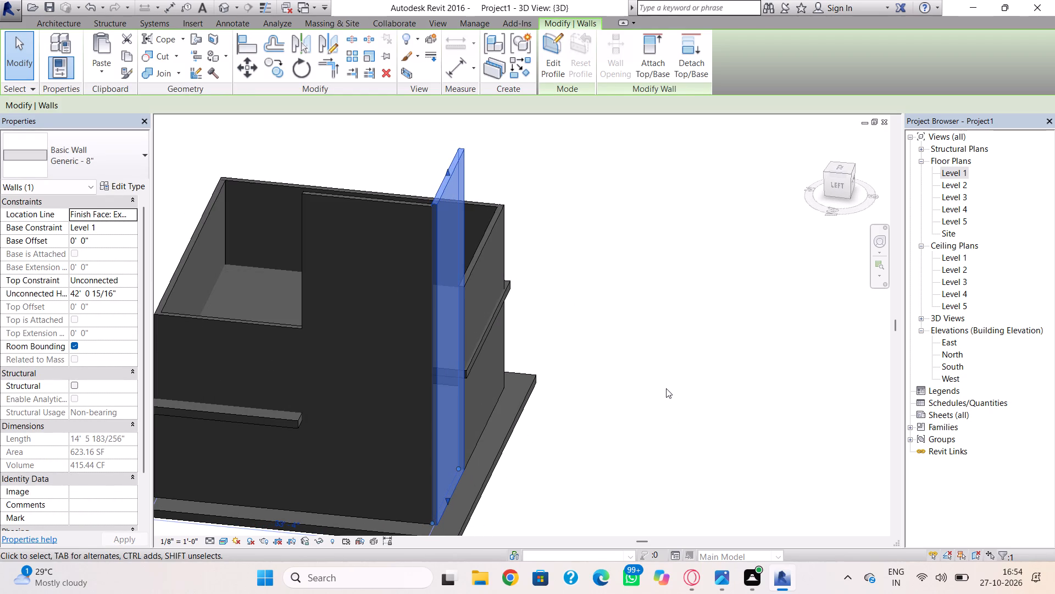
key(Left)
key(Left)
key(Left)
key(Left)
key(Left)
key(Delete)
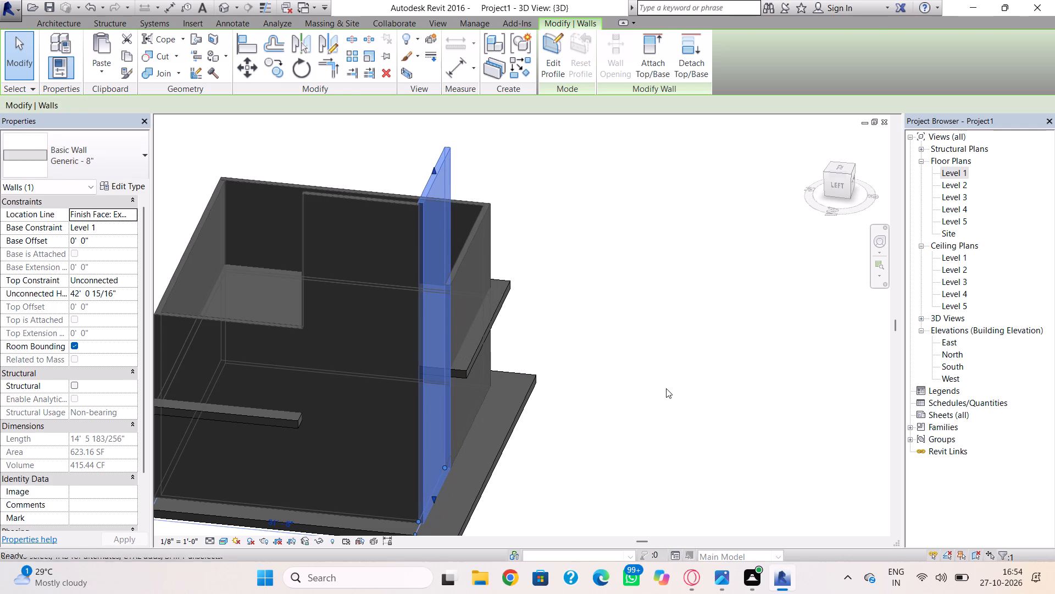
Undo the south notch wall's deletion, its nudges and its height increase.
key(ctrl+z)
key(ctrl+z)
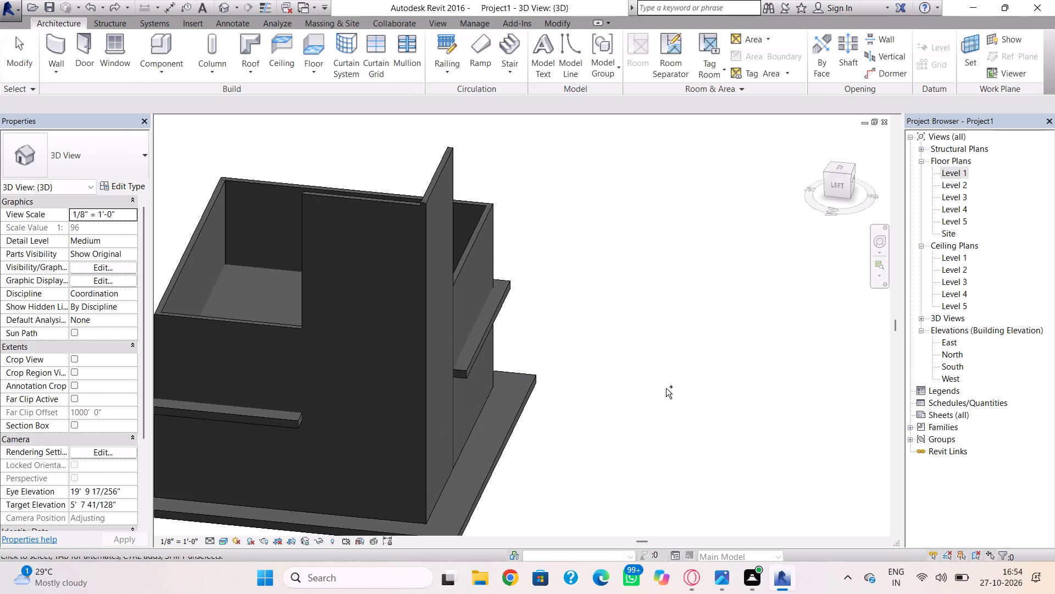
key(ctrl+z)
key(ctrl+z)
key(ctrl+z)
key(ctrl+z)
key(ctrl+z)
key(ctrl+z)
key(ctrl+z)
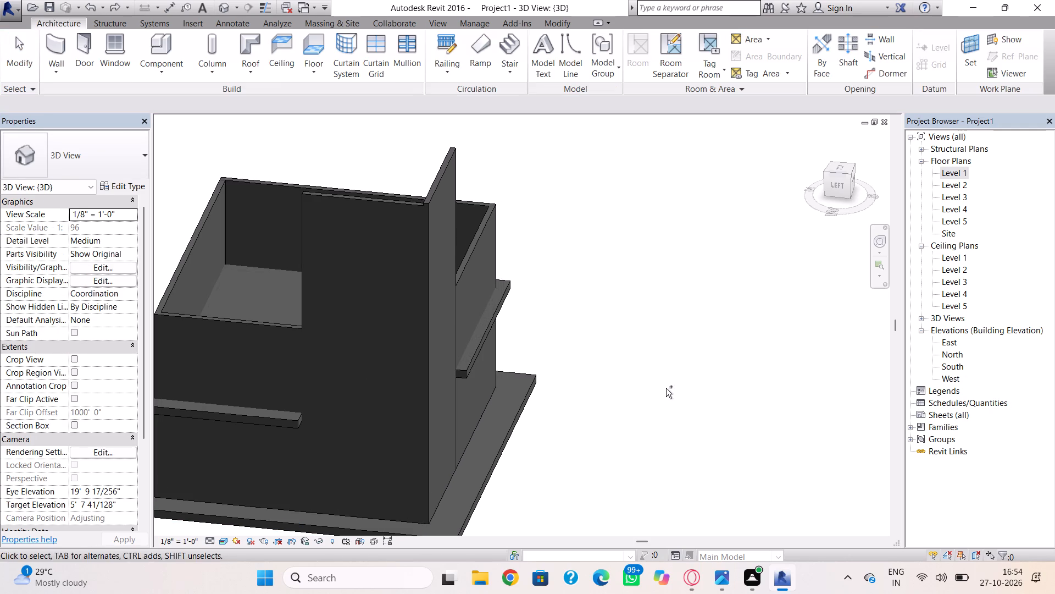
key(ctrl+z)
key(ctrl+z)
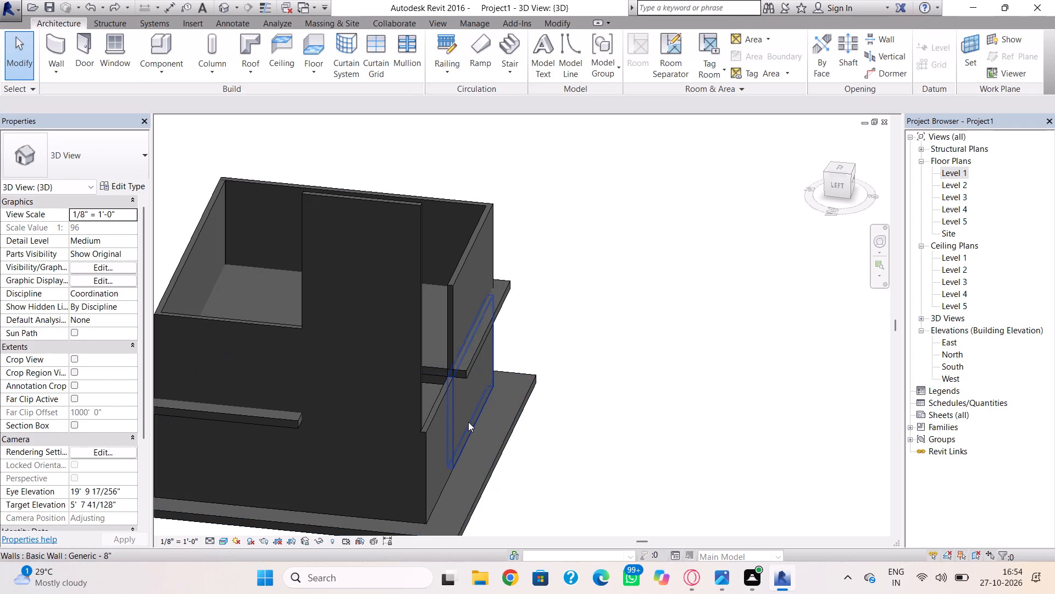
In the Level 1 plan, pull both ends of the south notch wall away from the adjoining walls, shortening it to 12'-0".
click(436, 415)
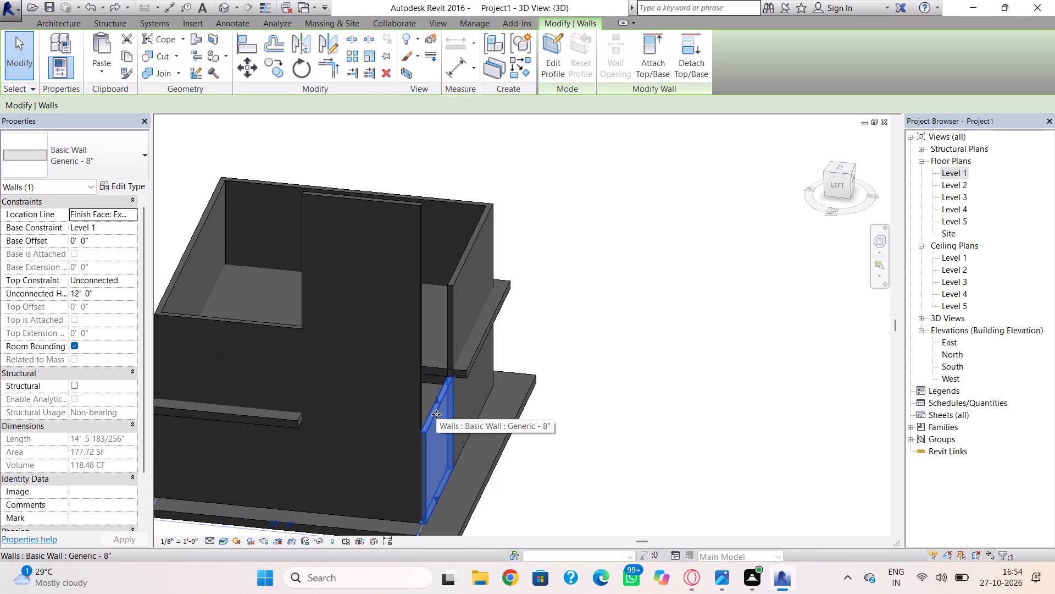
click(949, 174)
click(949, 174)
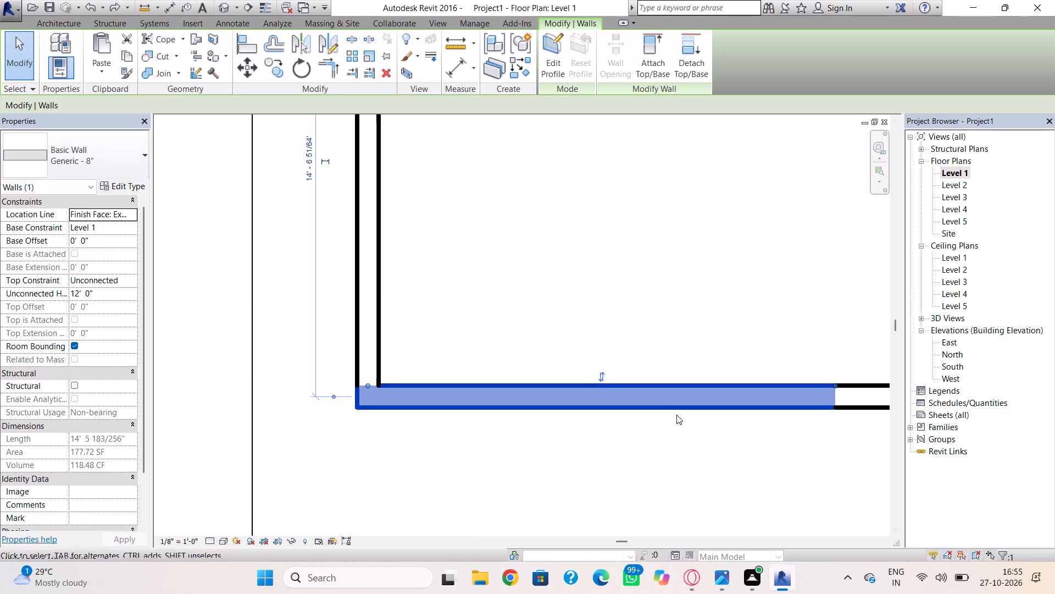
scroll(673, 423, down, 4)
key(Down)
key(Down)
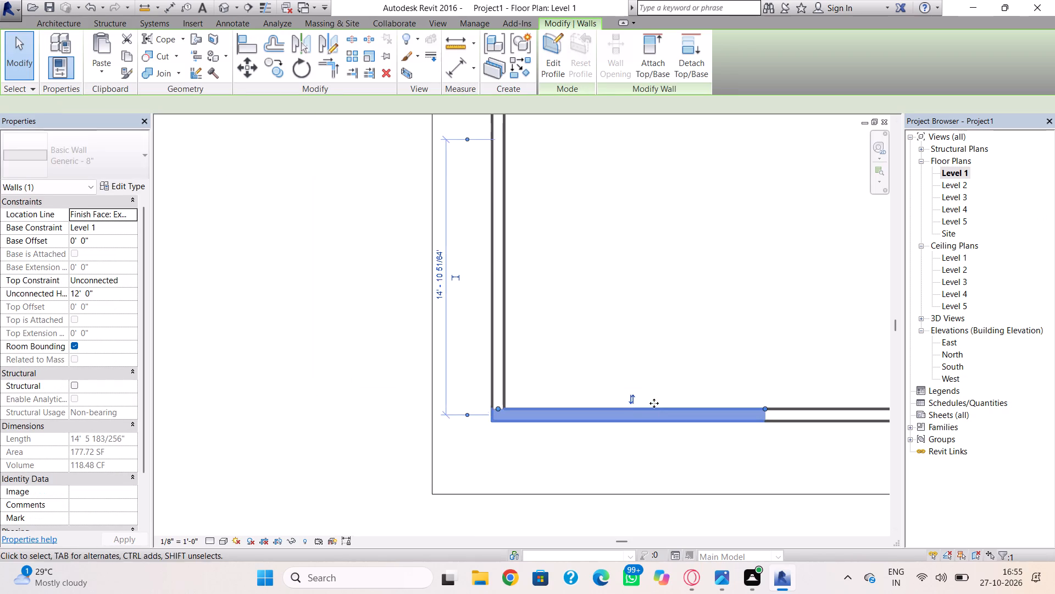
key(Up)
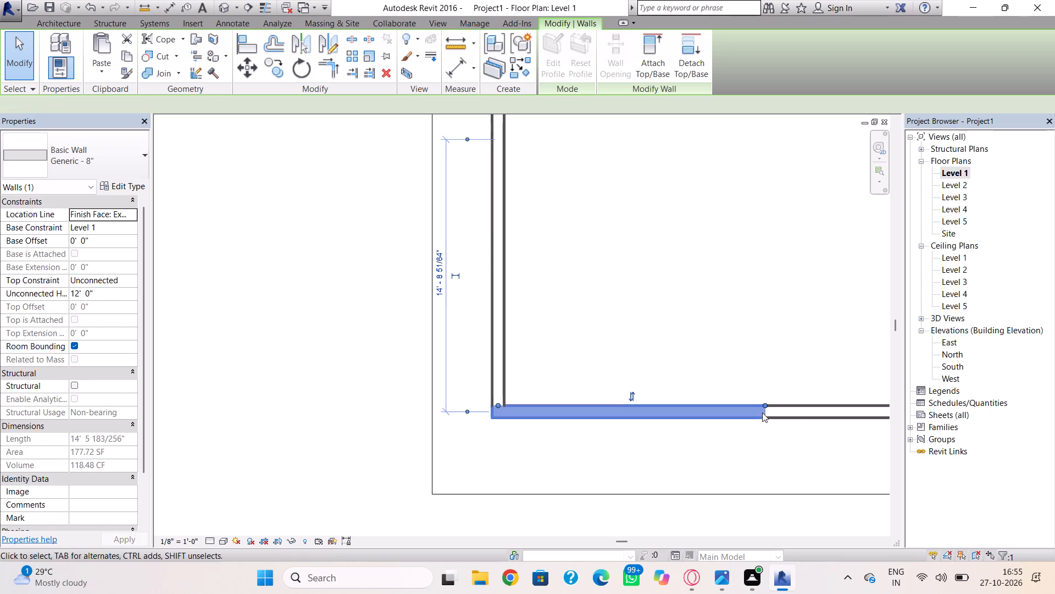
key(Up)
click(762, 401)
click(762, 401)
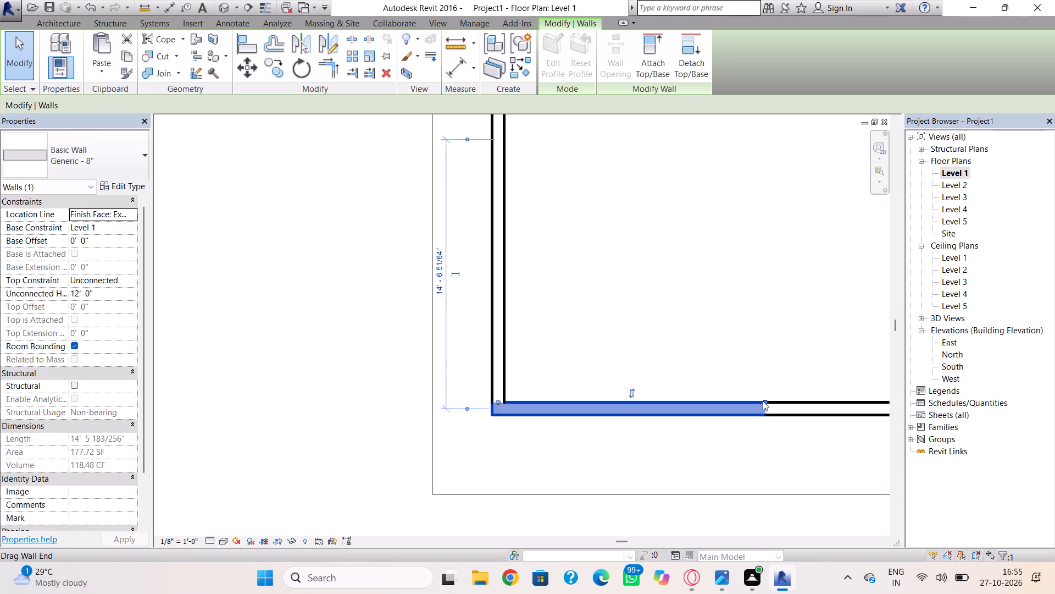
drag(763, 401, 748, 403)
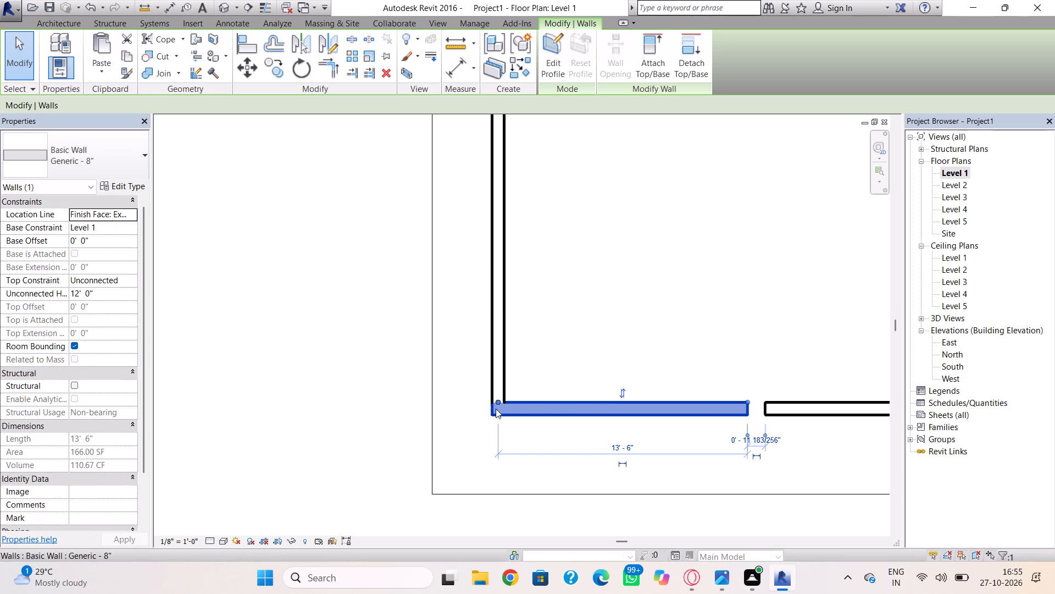
click(497, 406)
drag(497, 405, 506, 405)
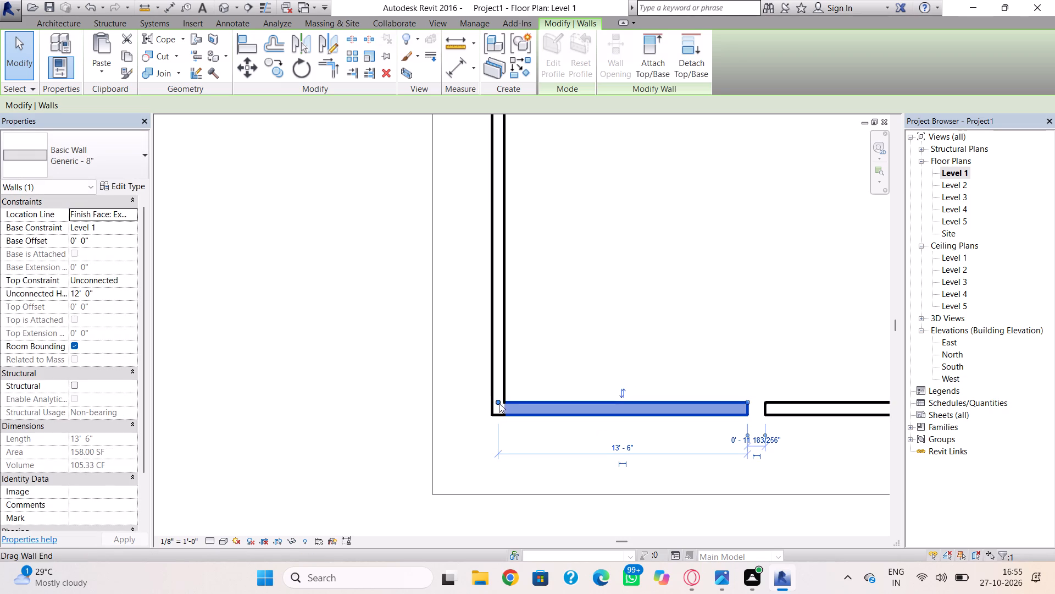
drag(497, 400, 524, 404)
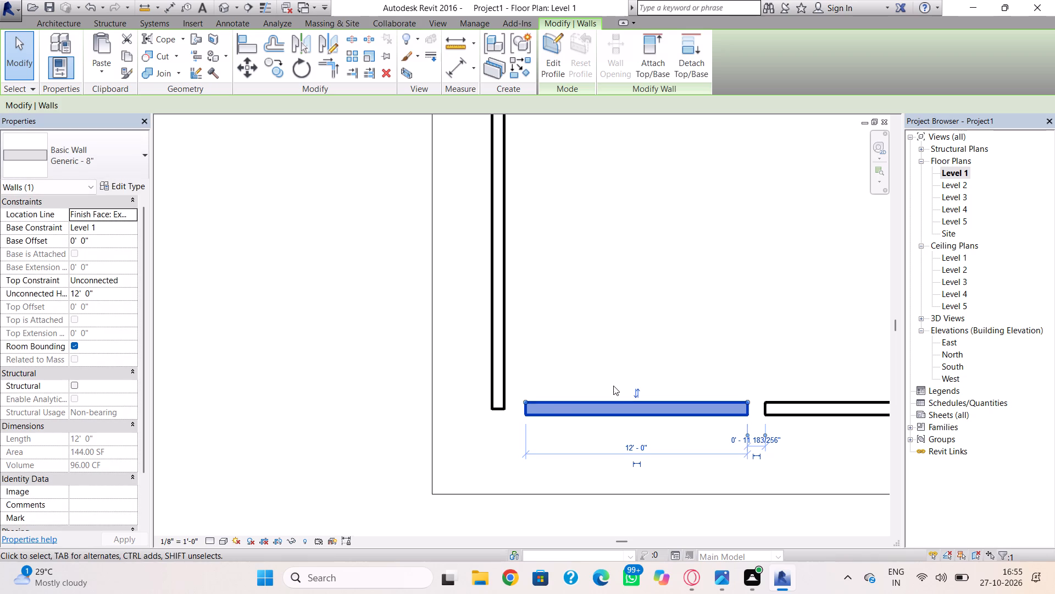
Shift the detached 12'-0" wall about 2' south, beyond the west wall's end and inside the base slab edge.
key(Down)
key(Down)
key(Down)
key(BackSpace)
key(Down)
key(Down)
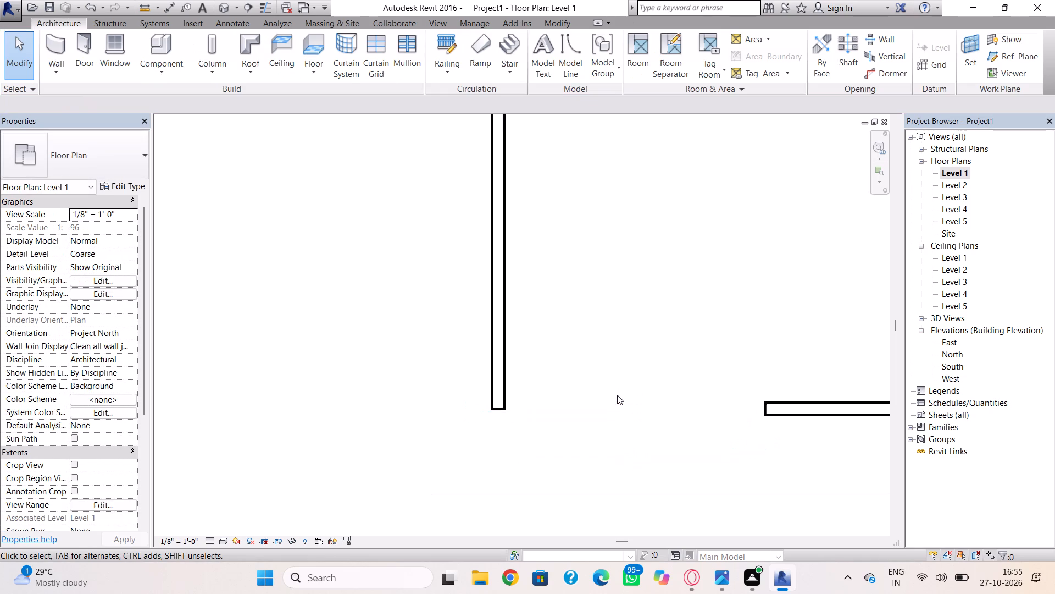
key(ctrl+z)
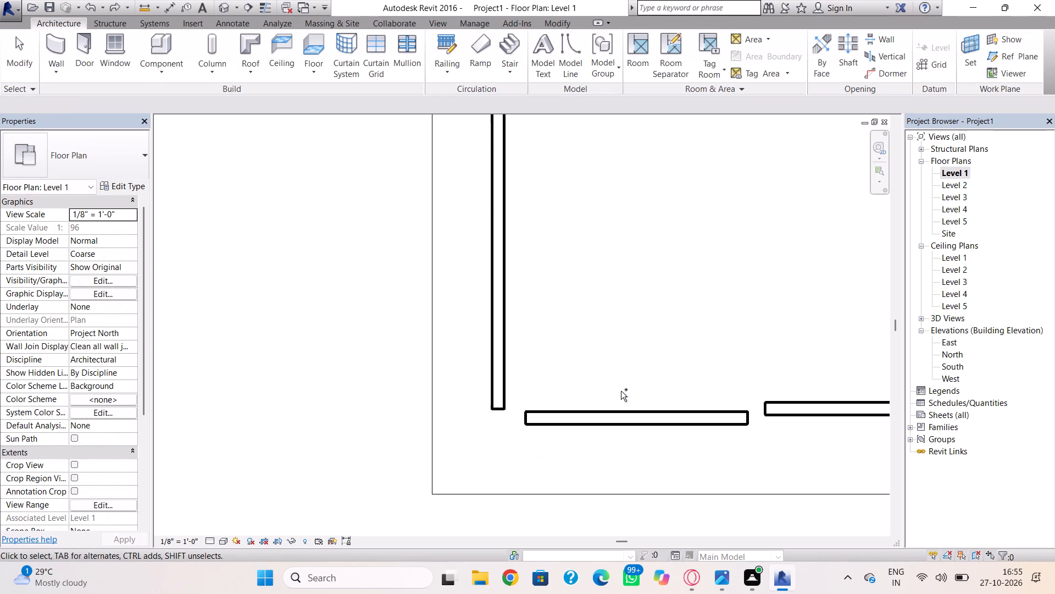
click(627, 398)
double_click(630, 404)
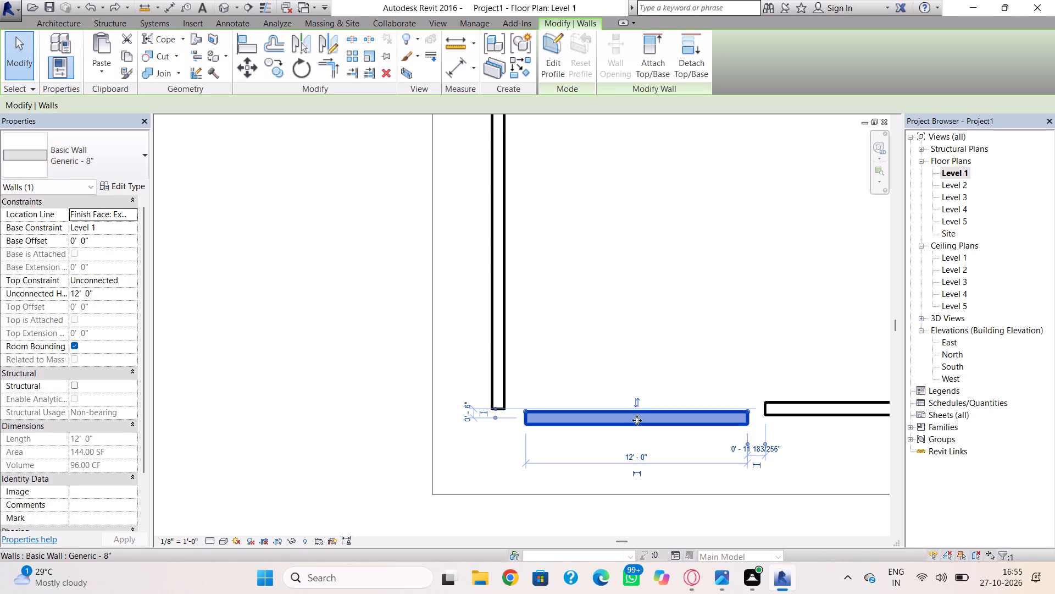
key(Down)
key(Down)
key(Down)
key(Down)
key(Down)
key(Down)
key(Down)
key(Down)
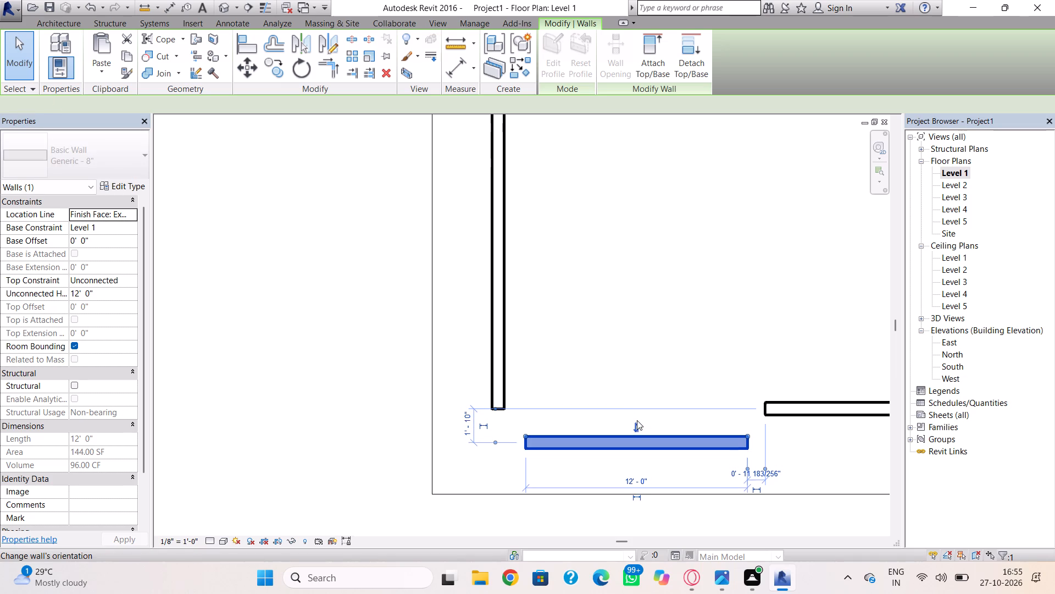
key(Down)
key(Down)
key(Down)
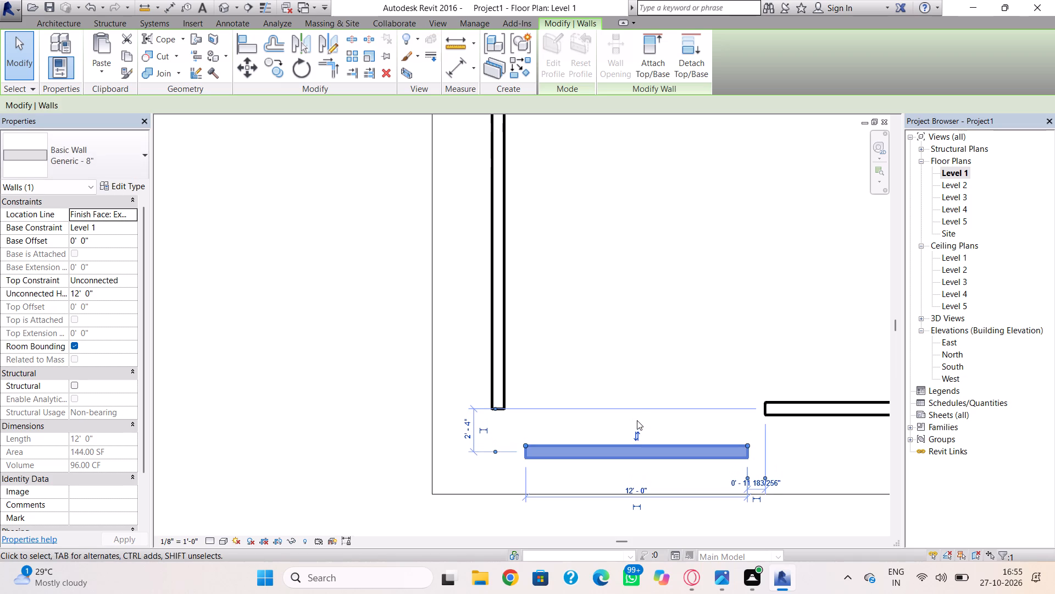
key(Down)
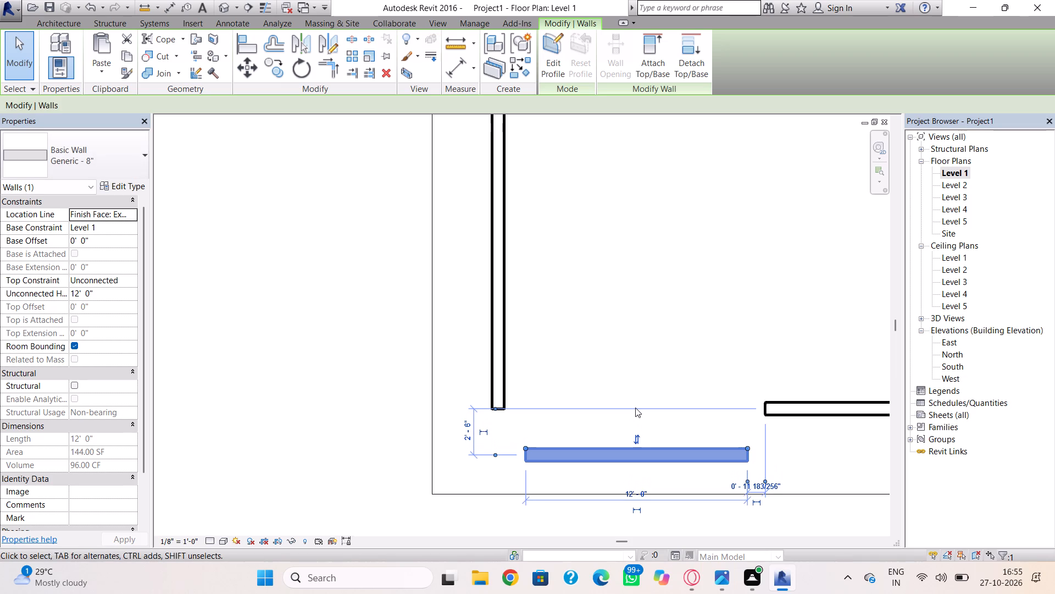
key(Up)
key(Up)
click(676, 291)
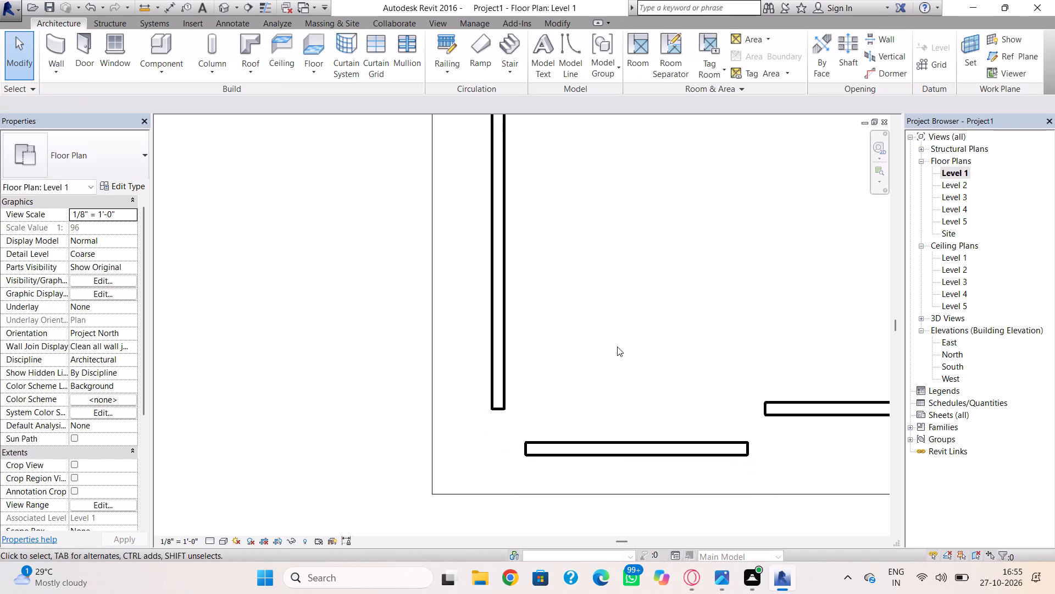
Draw a wall about 2'-6" long continuing south from the west wall's end, level with the shifted wall's outer face.
click(70, 36)
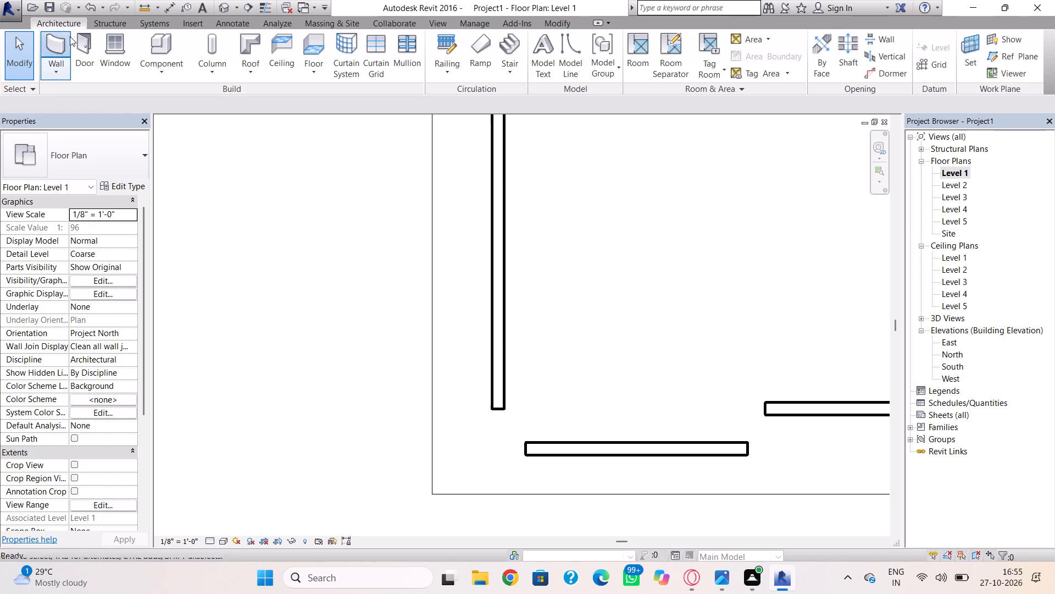
click(503, 413)
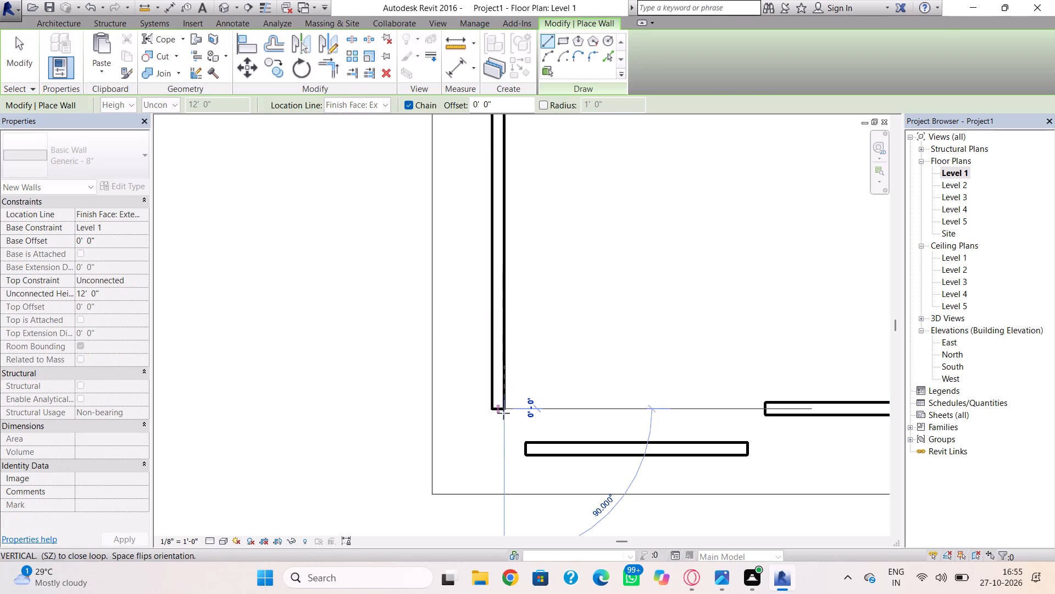
click(509, 457)
key(Escape)
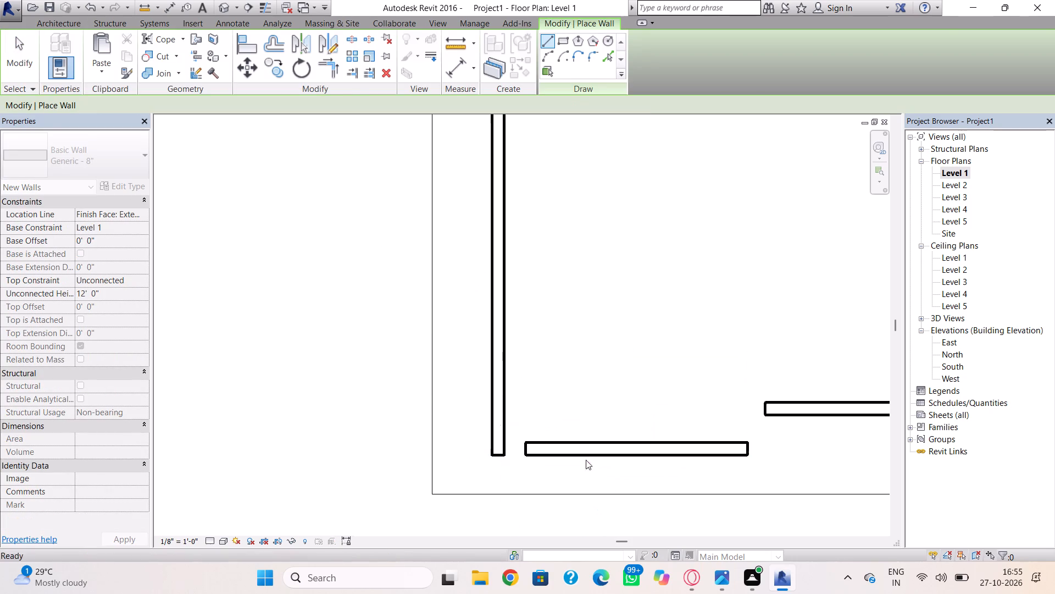
key(Escape)
Extend the shifted wall's west end to join the lengthened west wall at the southwest corner.
click(529, 447)
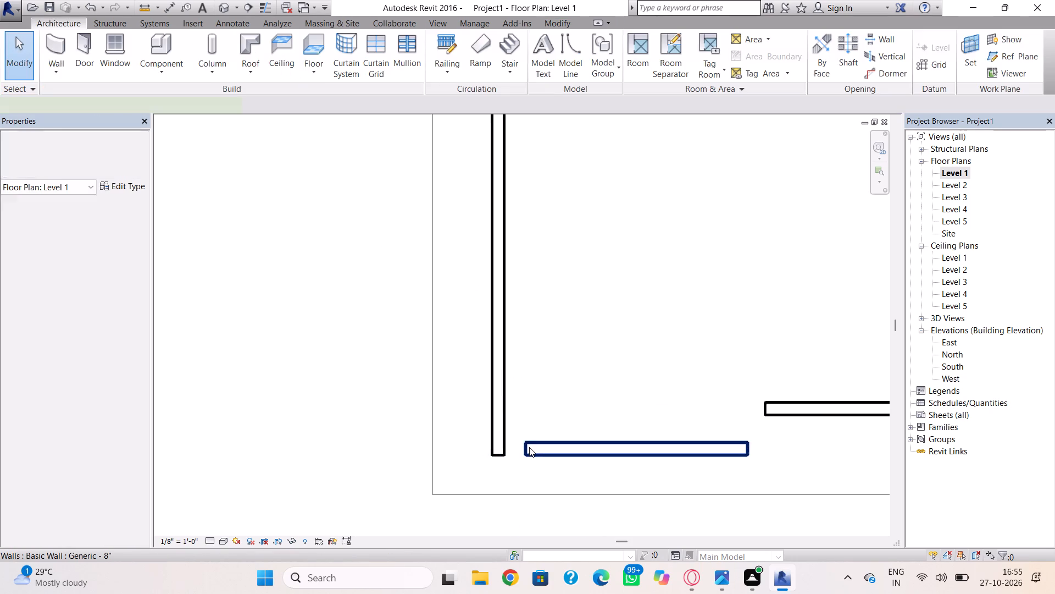
drag(524, 439, 518, 439)
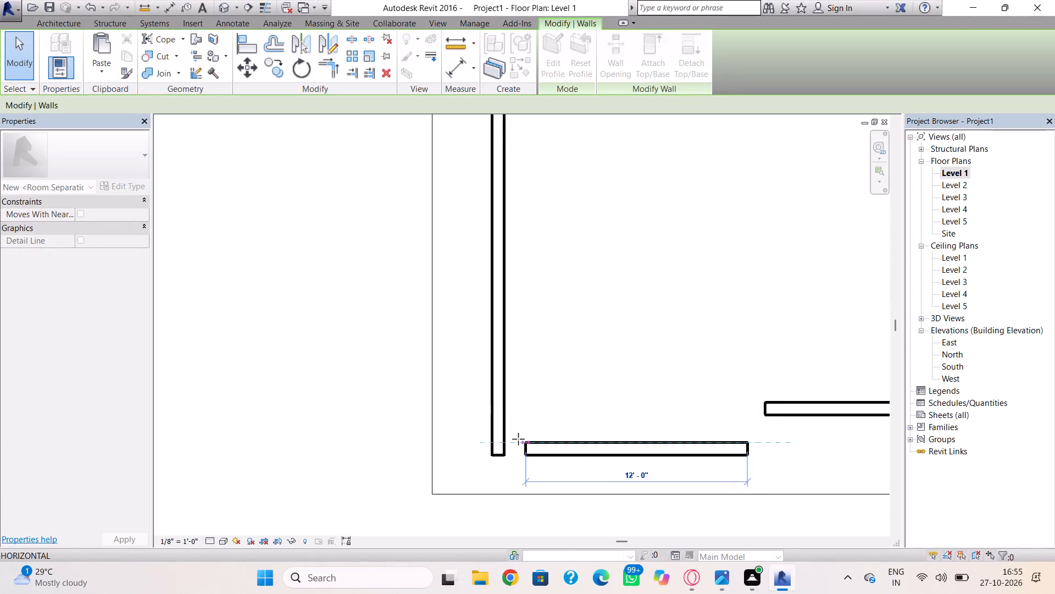
drag(518, 439, 509, 439)
click(530, 425)
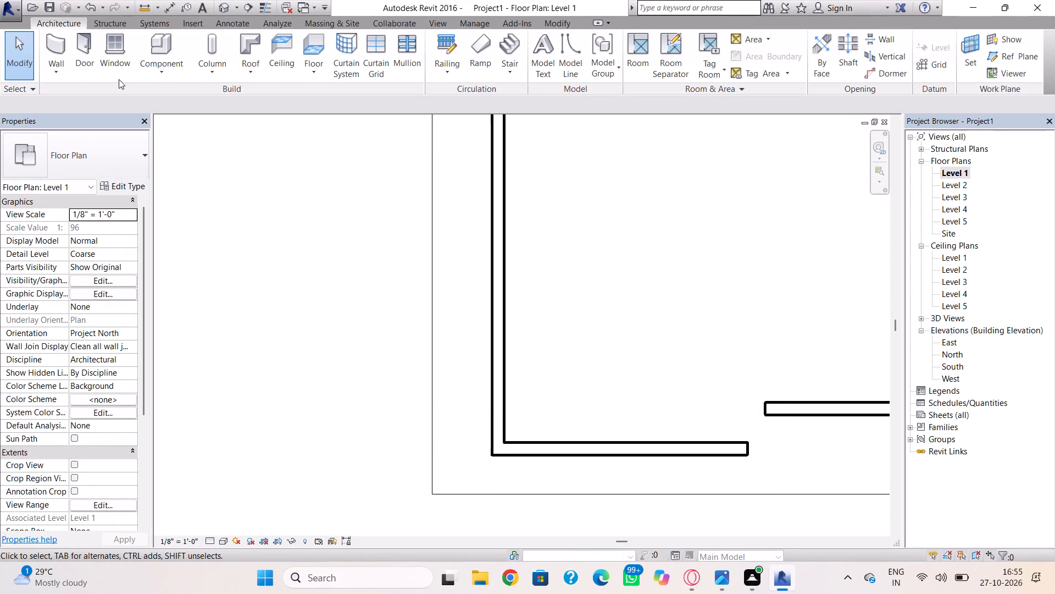
Draw a wall about 2'-9" long north from the shifted wall's east end, level with the adjacent south wall's inner face.
click(65, 57)
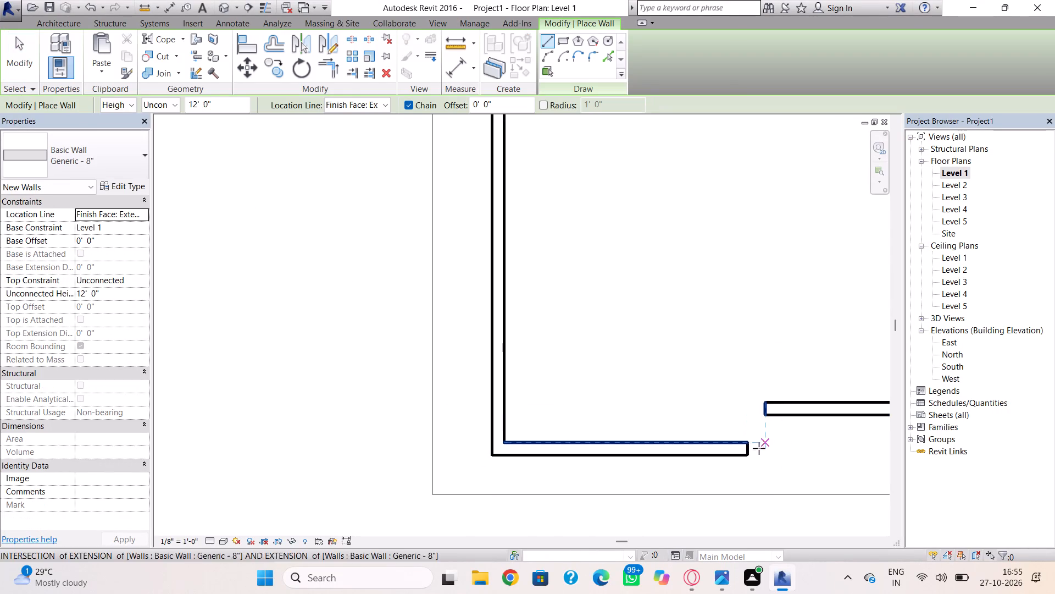
click(752, 456)
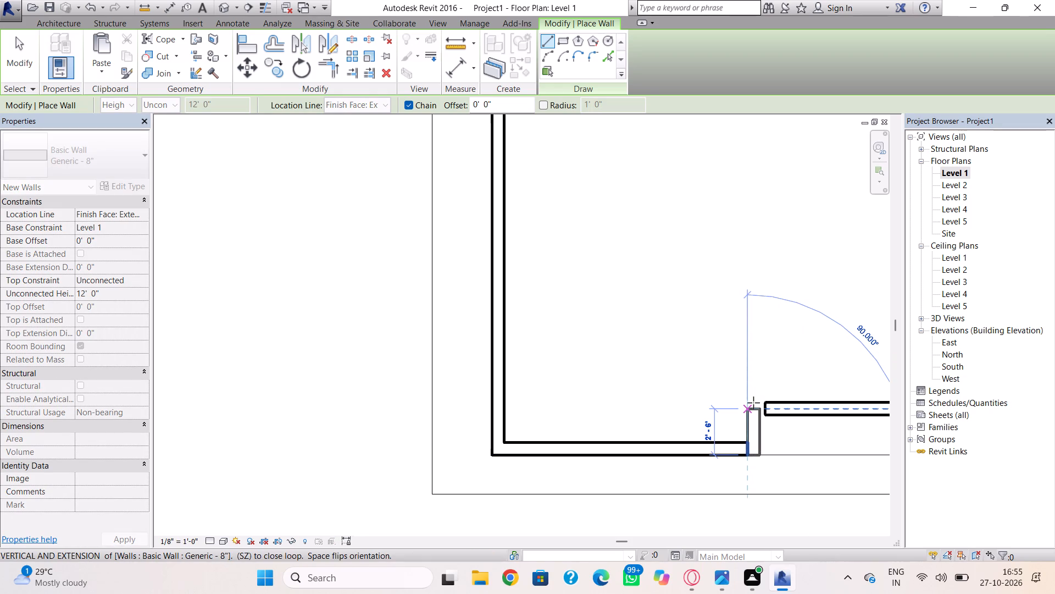
scroll(753, 401, up, 7)
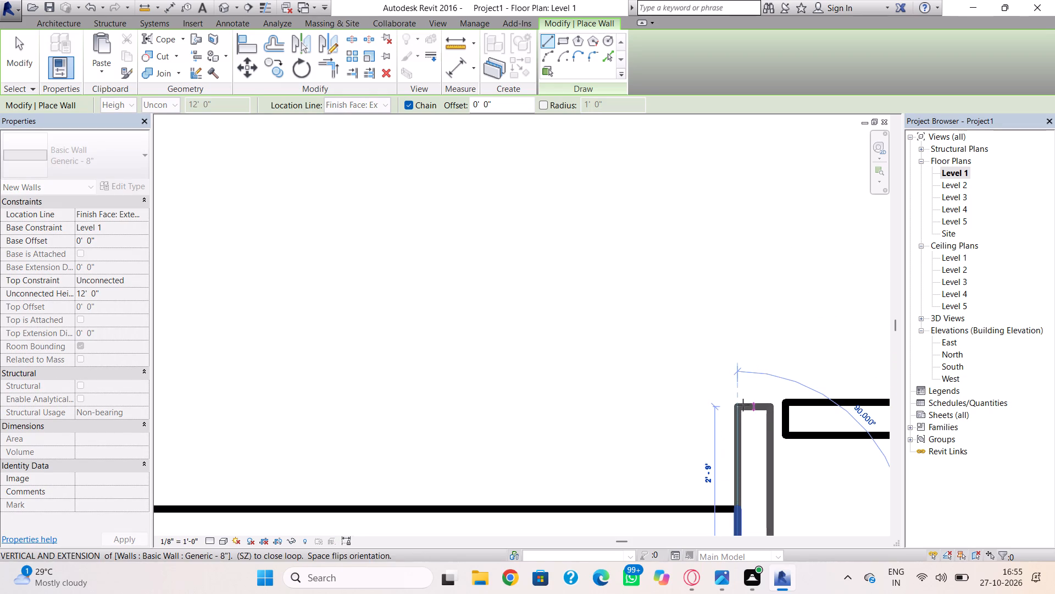
click(742, 404)
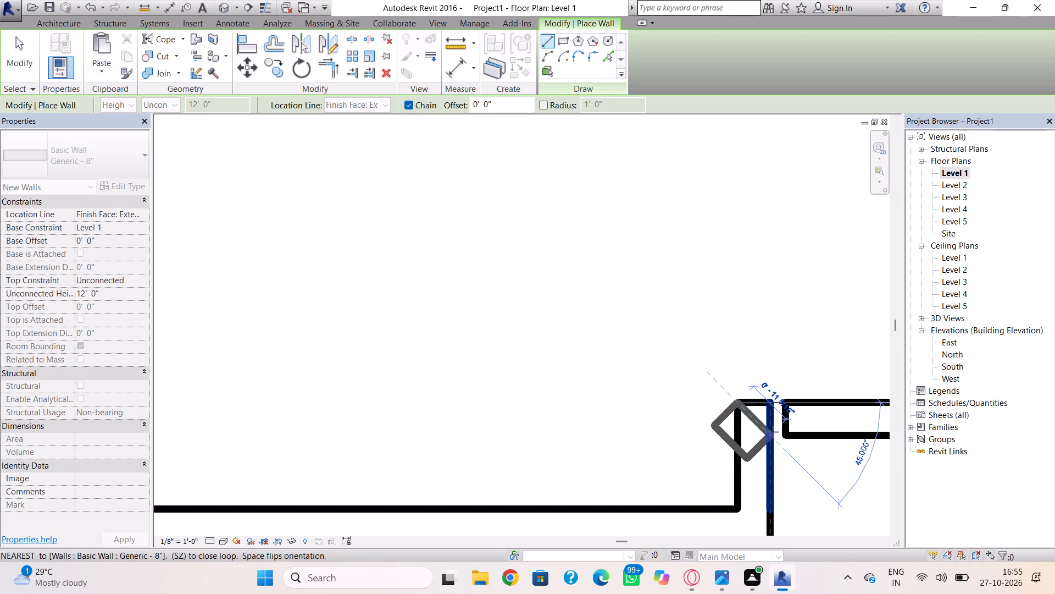
key(Escape)
click(788, 425)
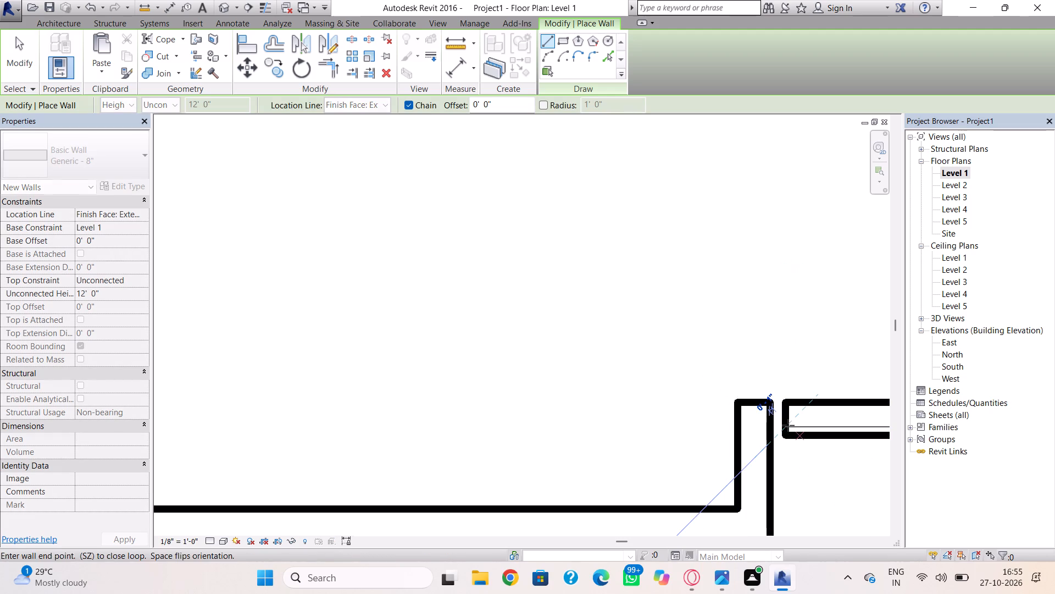
key(Escape)
key(Escape)
Extend the adjacent south wall's west end to join the new short return wall.
click(787, 434)
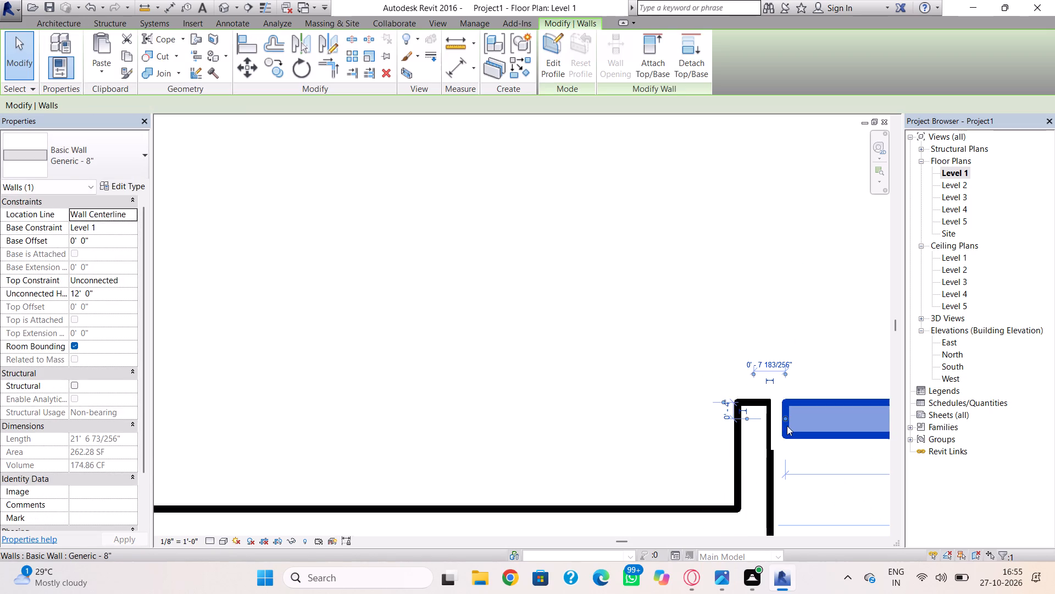
drag(786, 418, 774, 419)
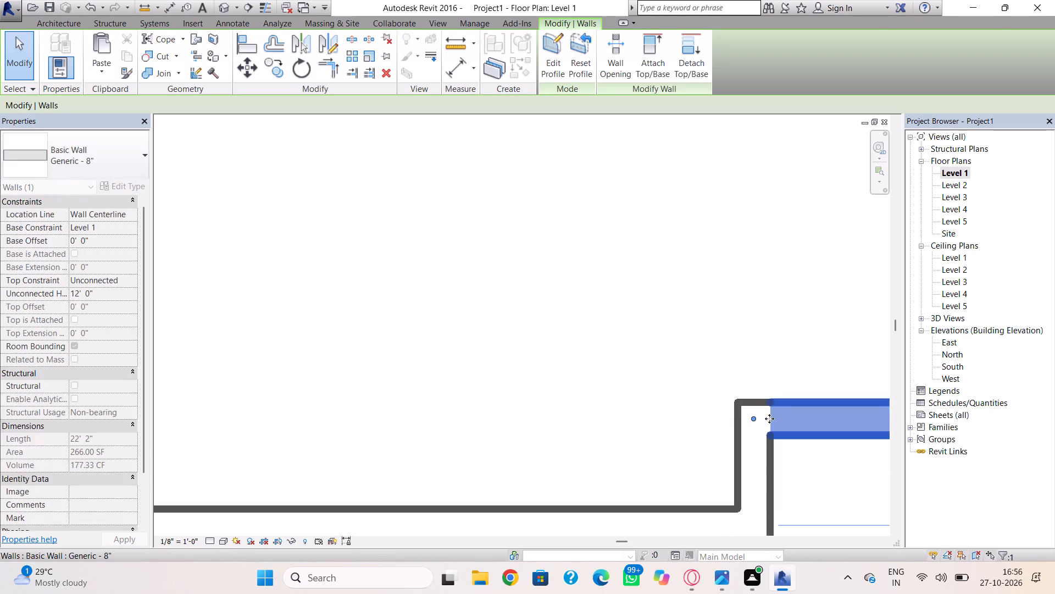
click(671, 407)
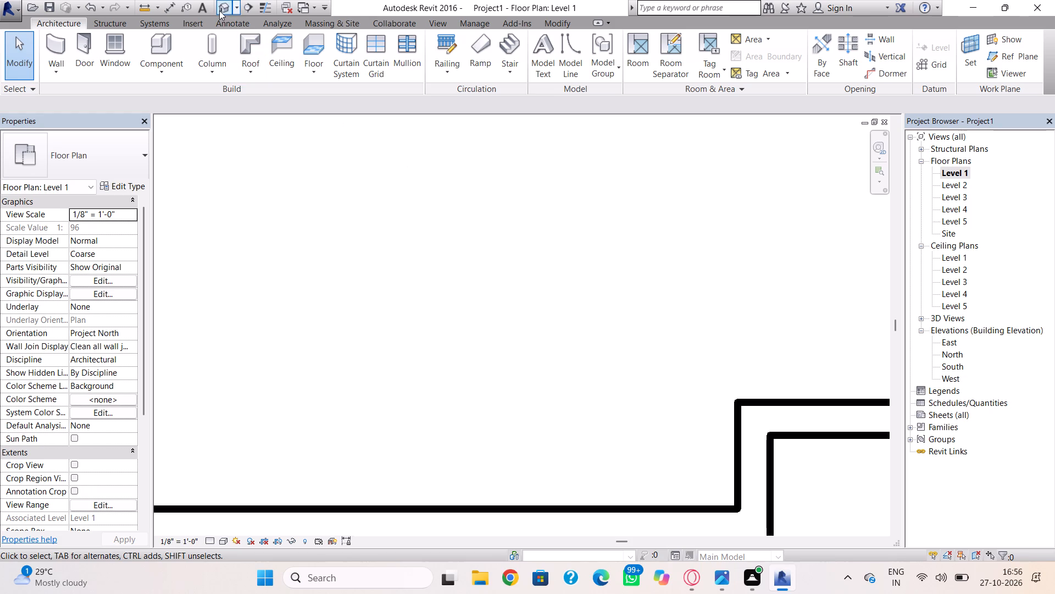
In the 3D view, raise the top of the southwest enclosure's 13'-10" south wall to an unconnected height of about 36'-4".
click(219, 10)
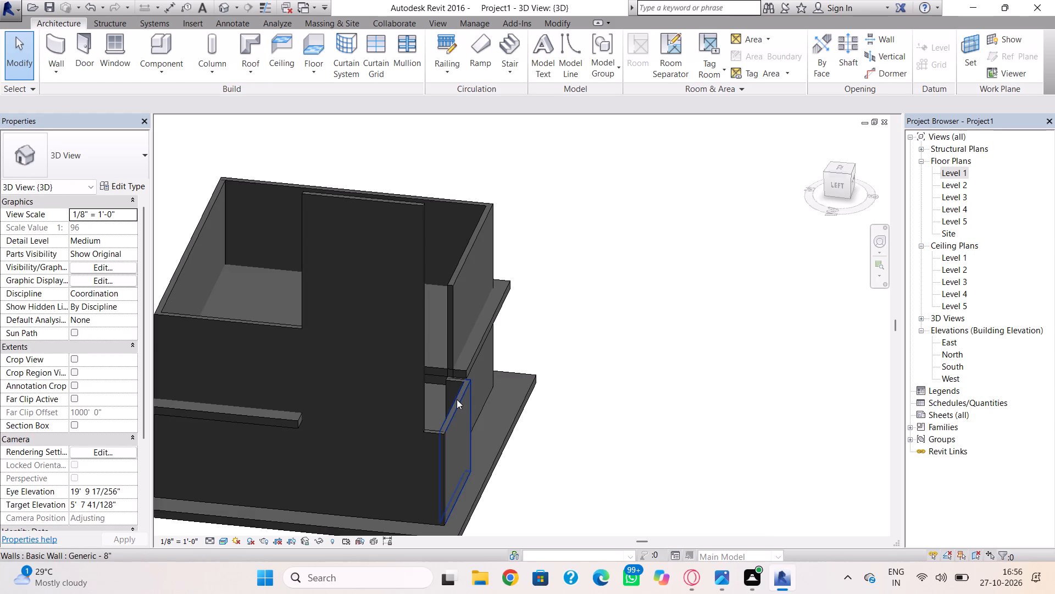
click(457, 399)
shift+right_drag(673, 409, 532, 354)
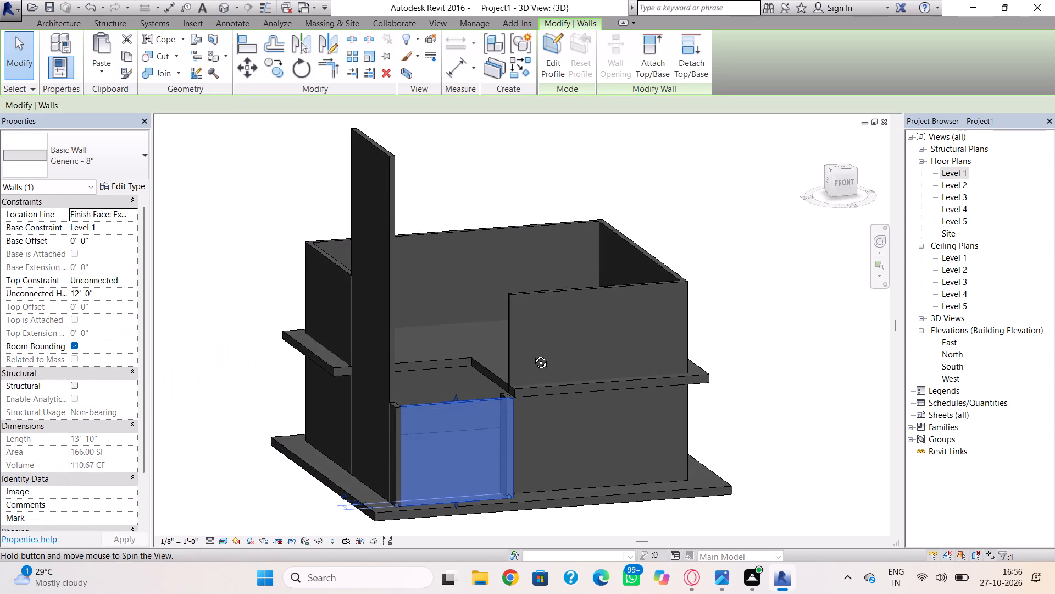
shift+right_drag(532, 354, 502, 360)
drag(458, 399, 451, 367)
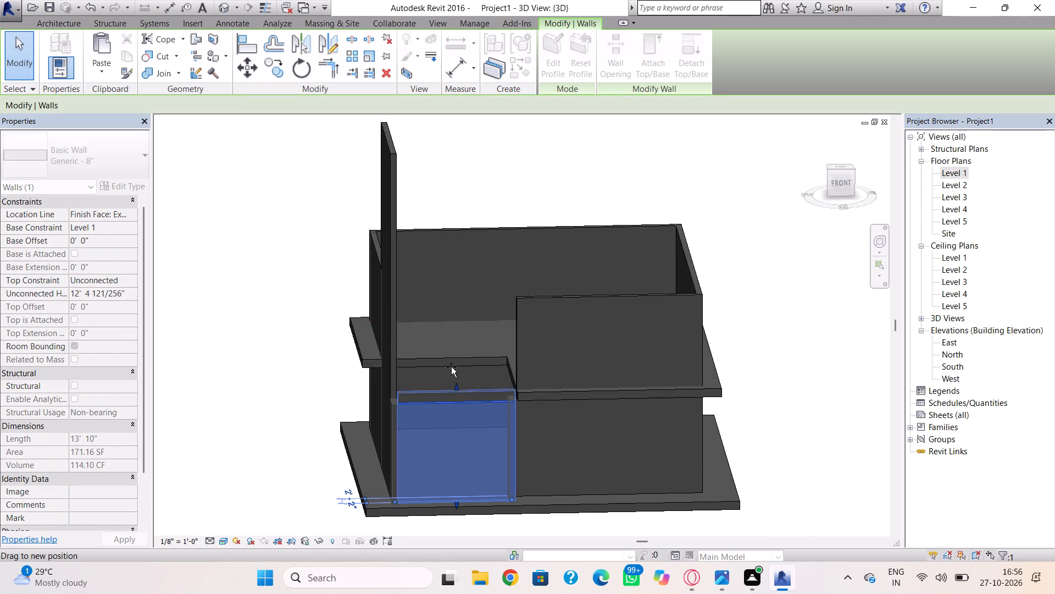
drag(451, 367, 465, 282)
drag(456, 277, 457, 201)
Raise the short wall segment at the enclosure's west side to about 36'-4", level with the enclosure's south wall.
shift+right_drag(583, 434, 538, 461)
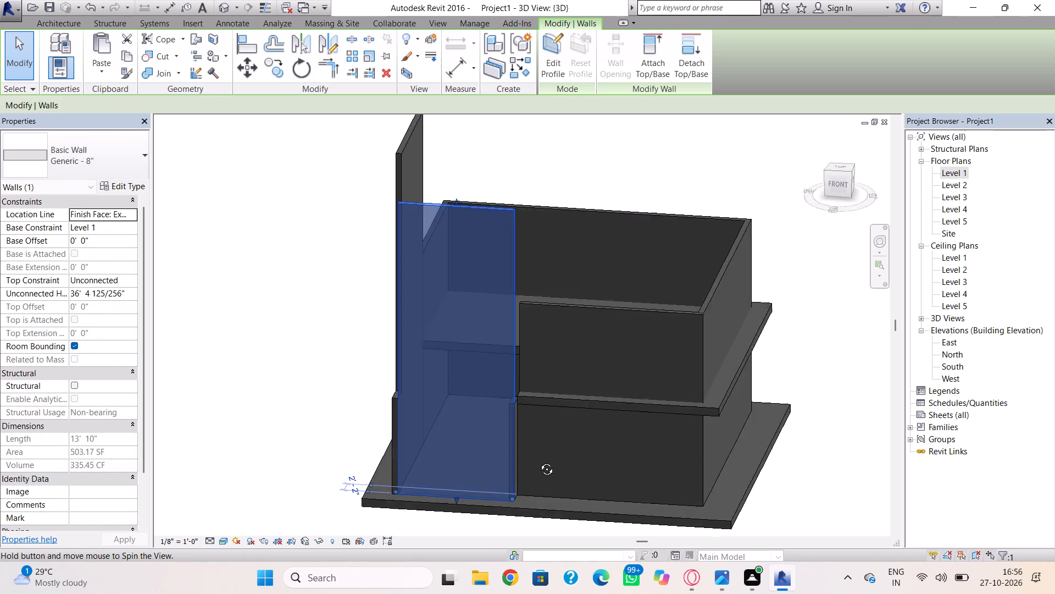
shift+right_drag(538, 461, 466, 455)
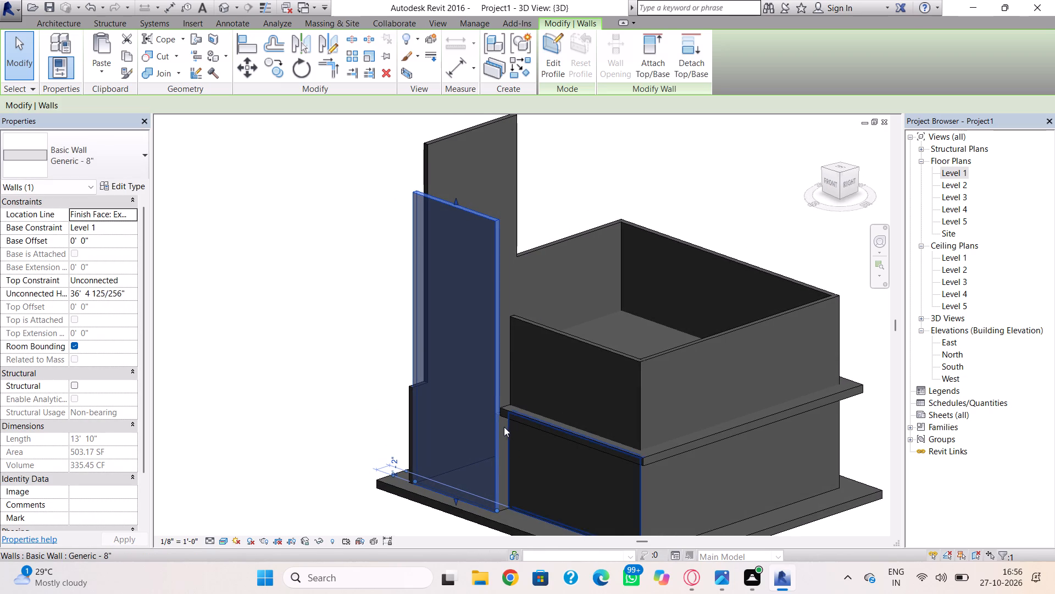
shift+right_drag(499, 424, 784, 444)
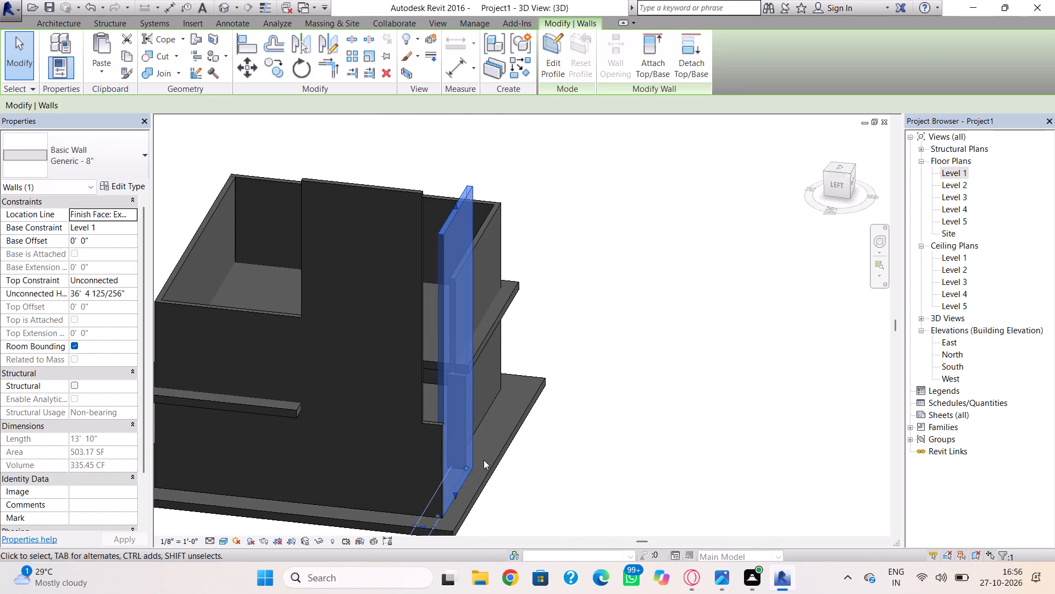
click(434, 428)
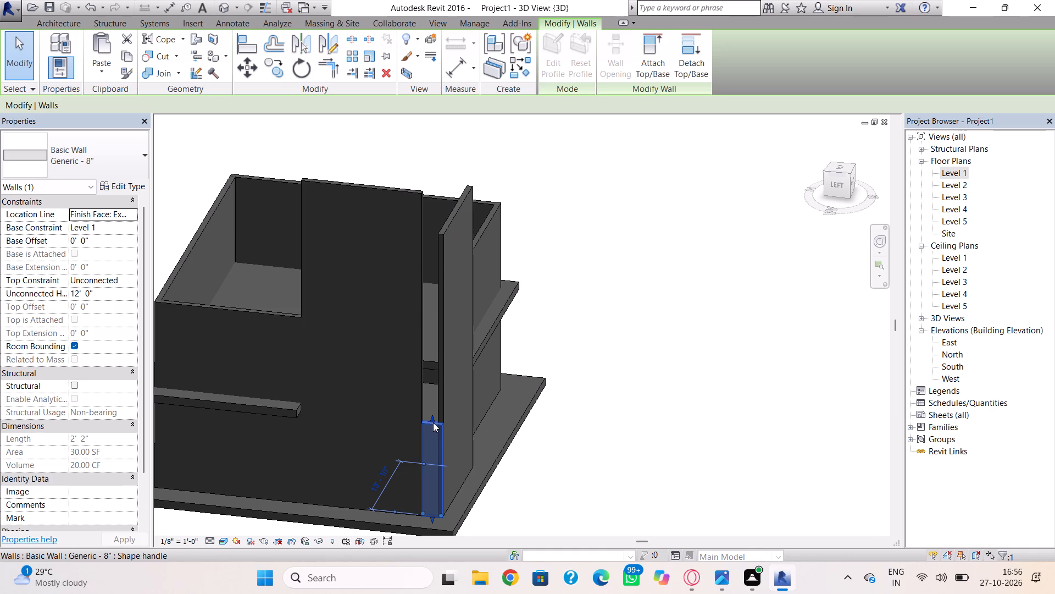
drag(432, 416, 426, 360)
drag(426, 343, 427, 335)
click(430, 366)
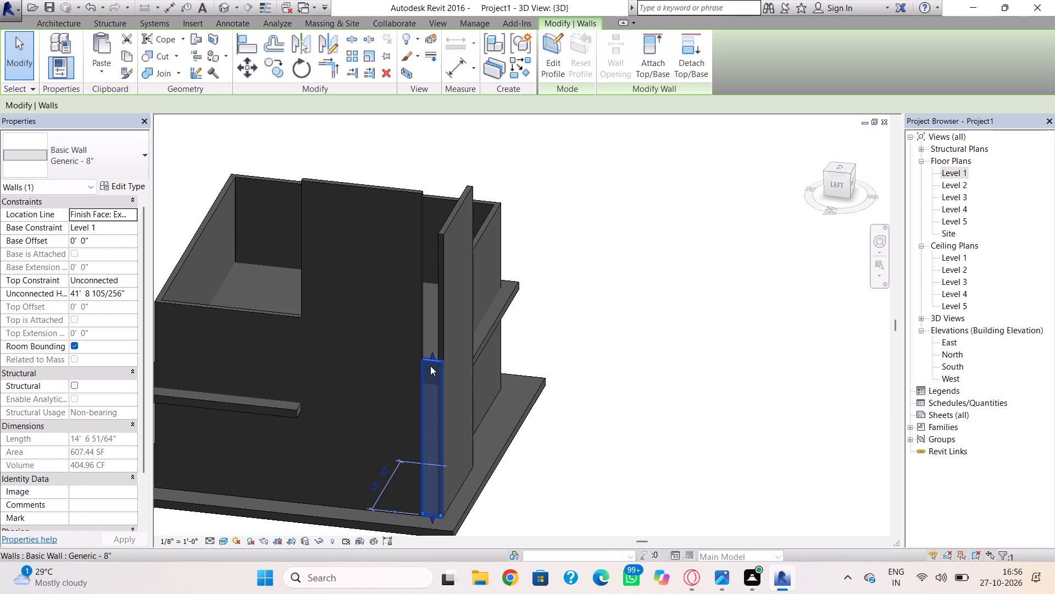
drag(432, 356, 436, 263)
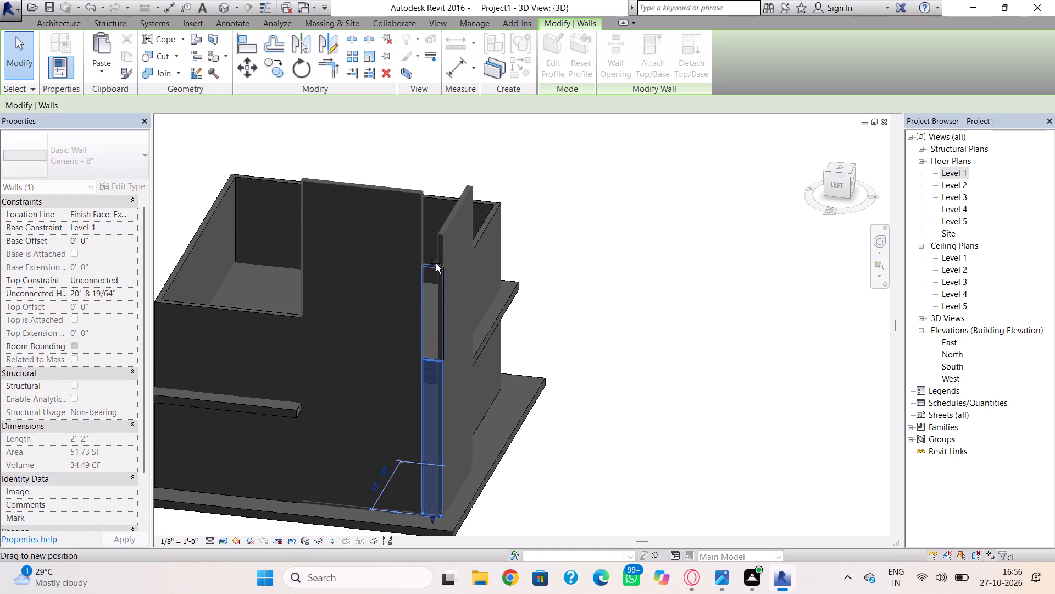
drag(436, 263, 446, 237)
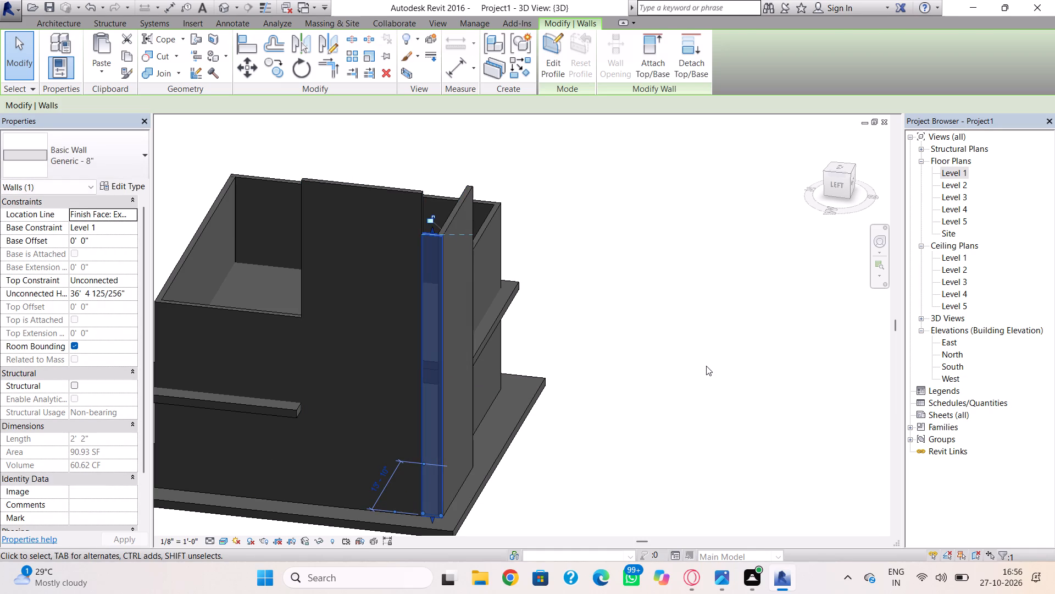
click(706, 366)
Raise the short return wall at the enclosure's east side to about 36'-2", near the top of the enclosure's south wall.
shift+right_drag(725, 383, 464, 400)
scroll(506, 406, up, 8)
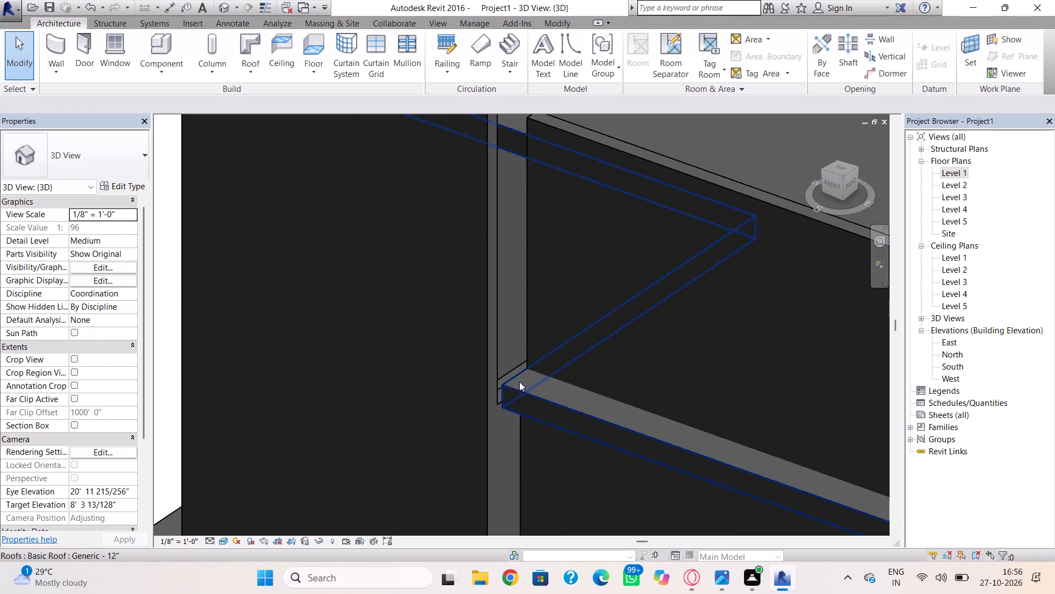
shift+right_drag(523, 389, 903, 593)
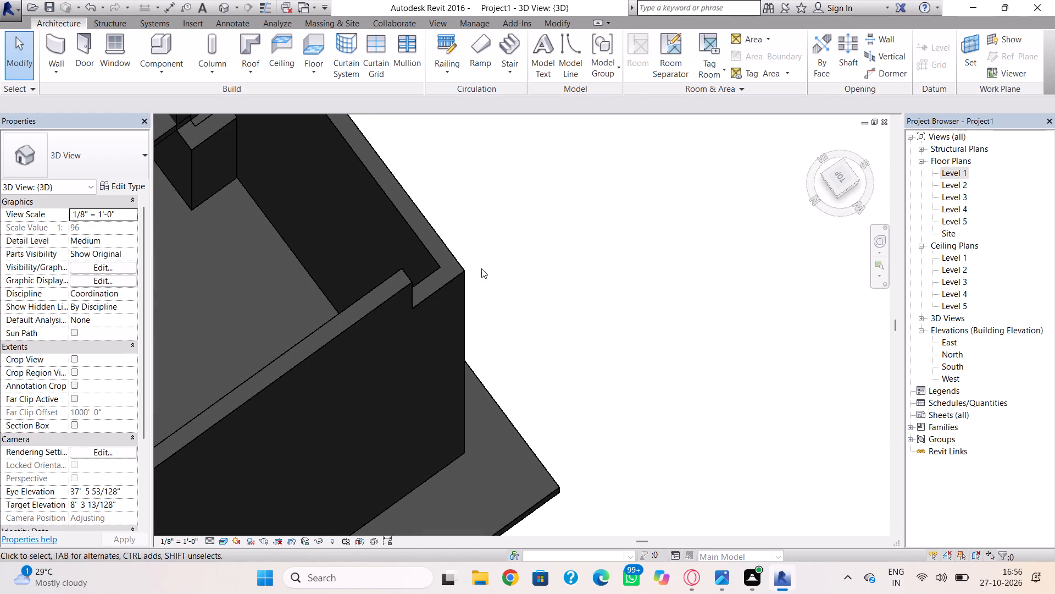
click(210, 137)
middle_drag(211, 140, 218, 159)
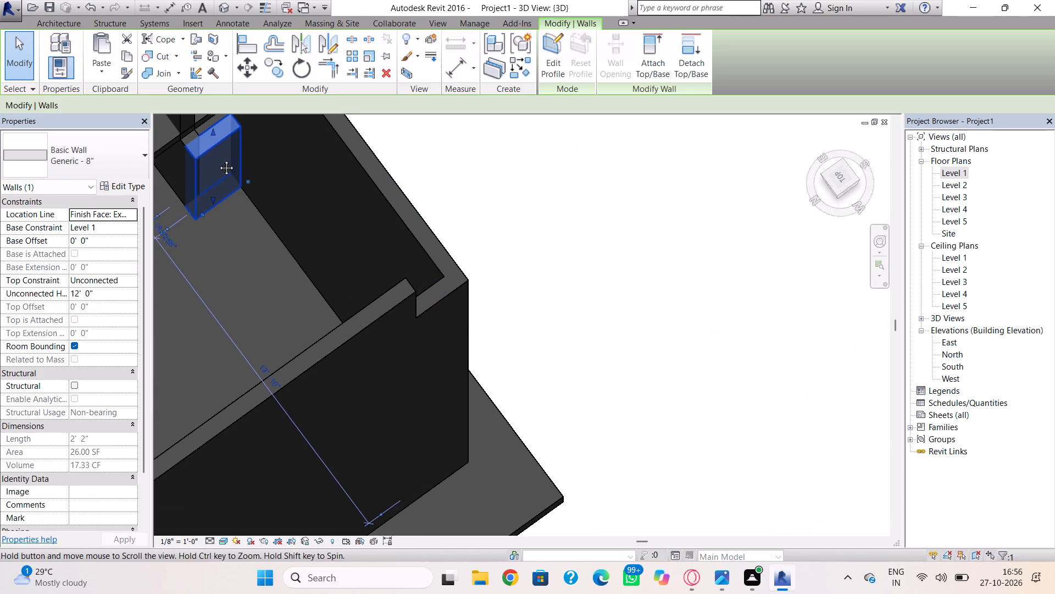
middle_drag(218, 159, 227, 195)
drag(224, 179, 222, 135)
click(222, 130)
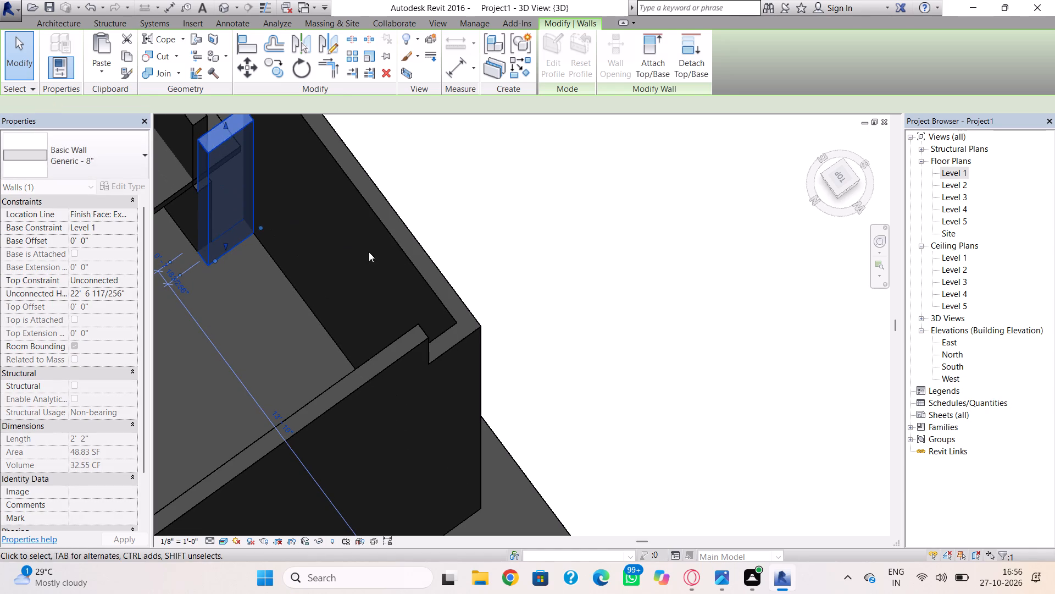
shift+right_drag(530, 297, 473, 249)
right_drag(473, 249, 212, 246)
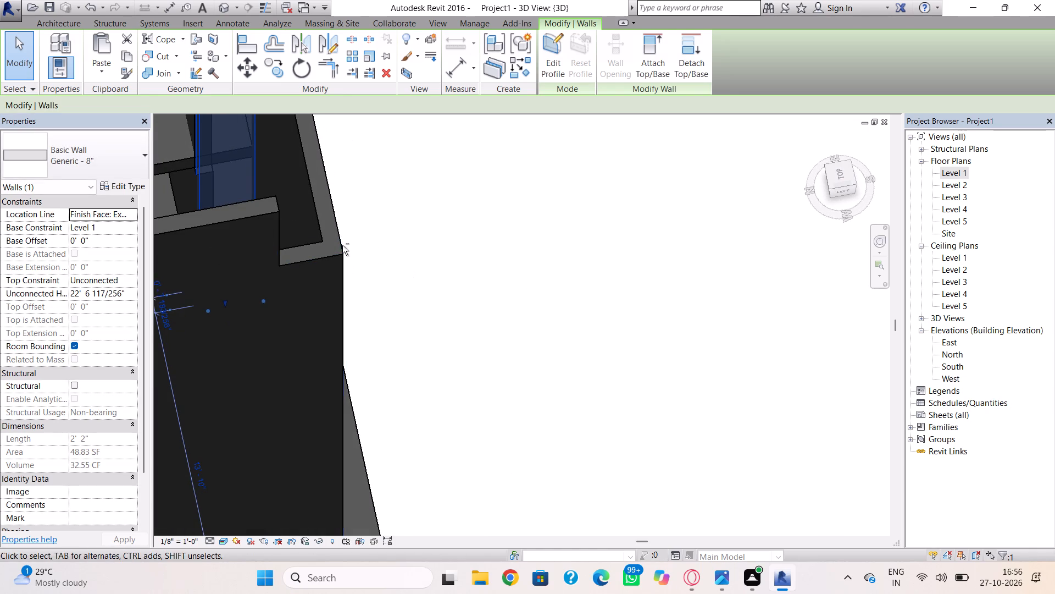
shift+right_drag(542, 263, 195, 186)
scroll(315, 287, down, 2)
middle_drag(337, 338, 383, 516)
drag(301, 236, 282, 125)
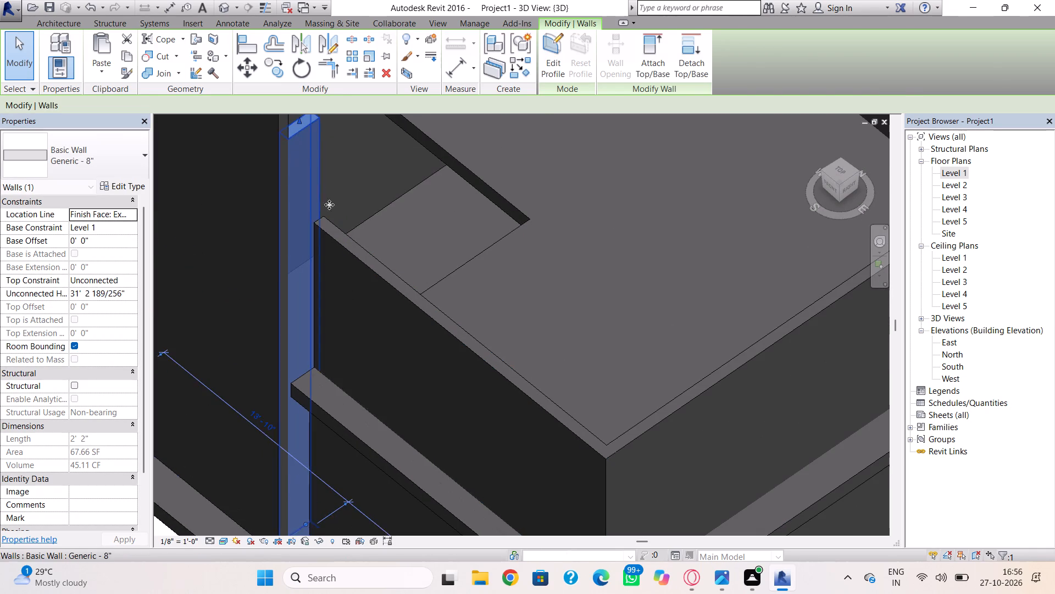
scroll(338, 222, down, 4)
middle_drag(370, 289, 384, 359)
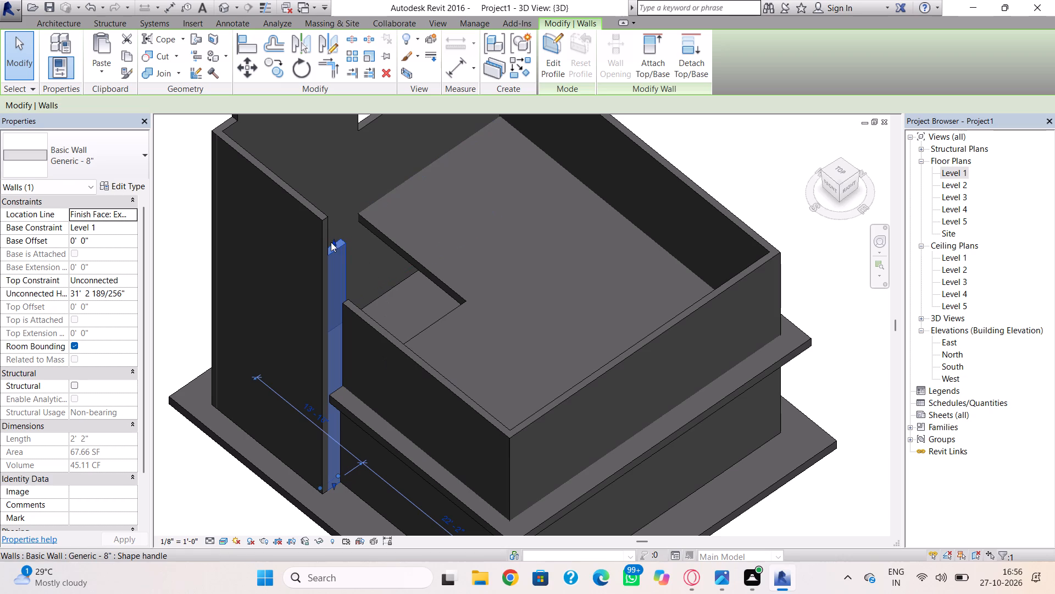
drag(332, 241, 322, 194)
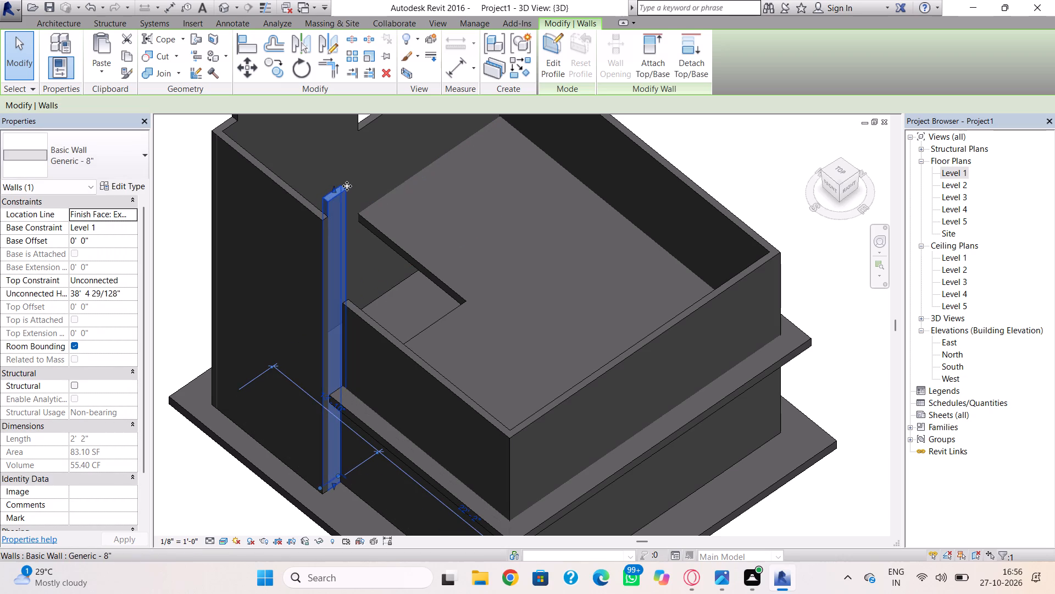
drag(338, 190, 338, 210)
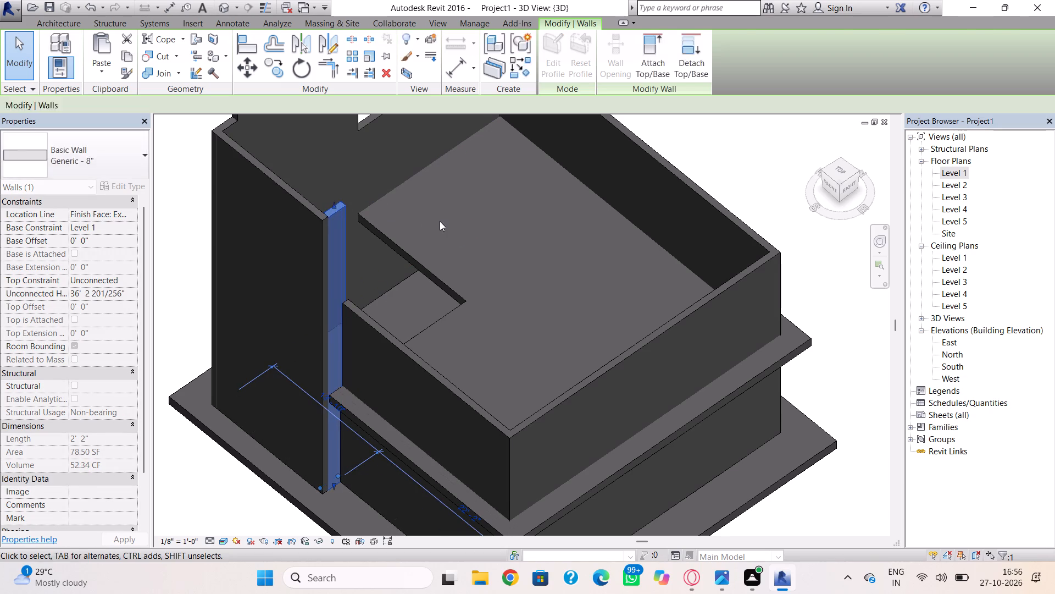
click(440, 221)
Edit the Level 2 roof footprint so the notch's east boundary shifts slightly west to meet the enclosure's short return wall, and finish the sketch.
shift+right_drag(409, 257, 476, 180)
scroll(477, 186, down, 4)
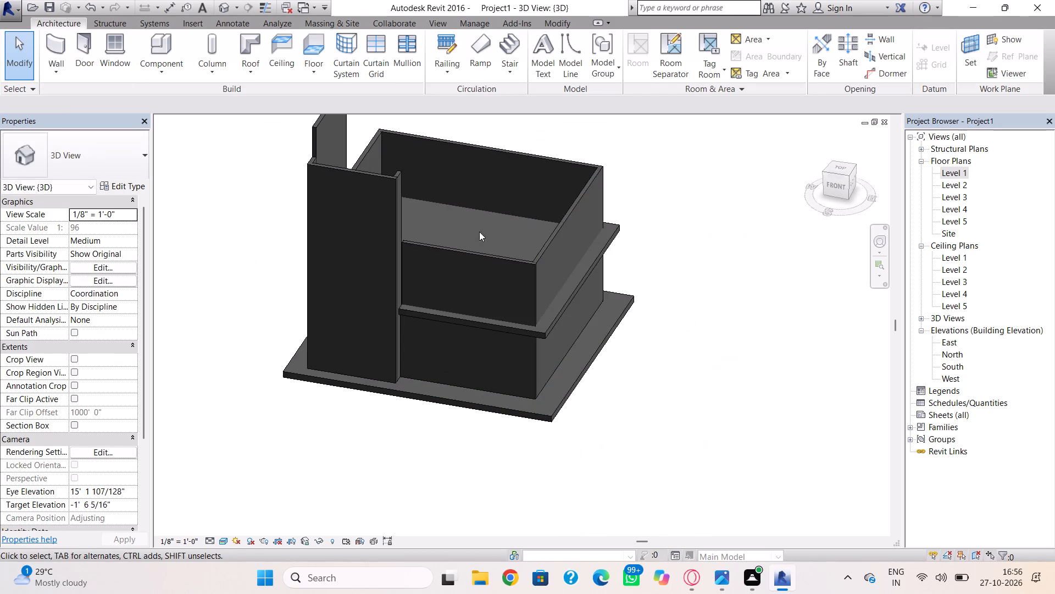
scroll(401, 265, up, 14)
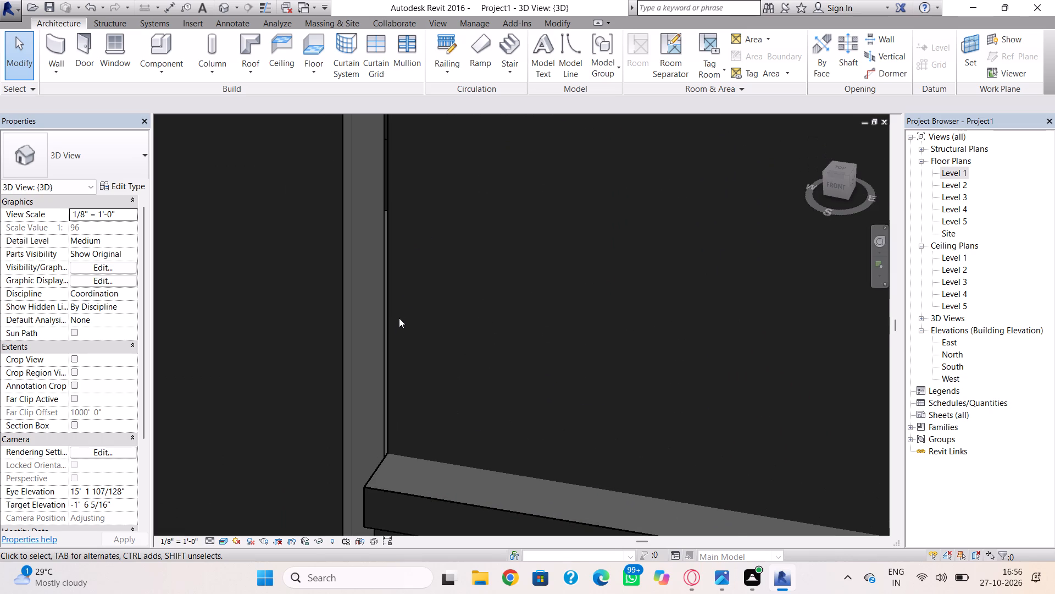
scroll(522, 283, down, 4)
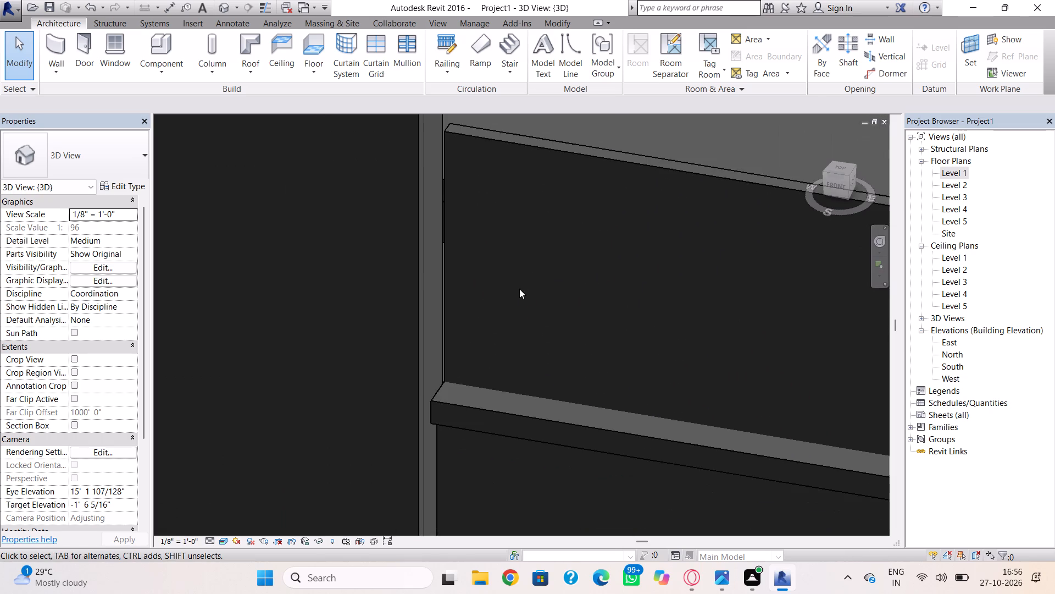
scroll(540, 233, down, 4)
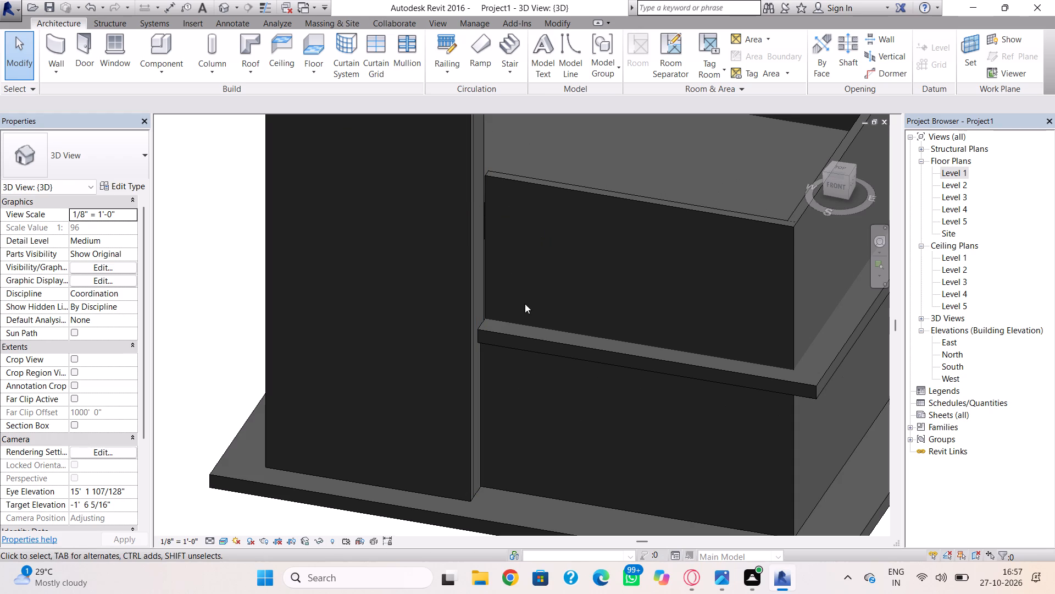
shift+right_drag(527, 312, 579, 326)
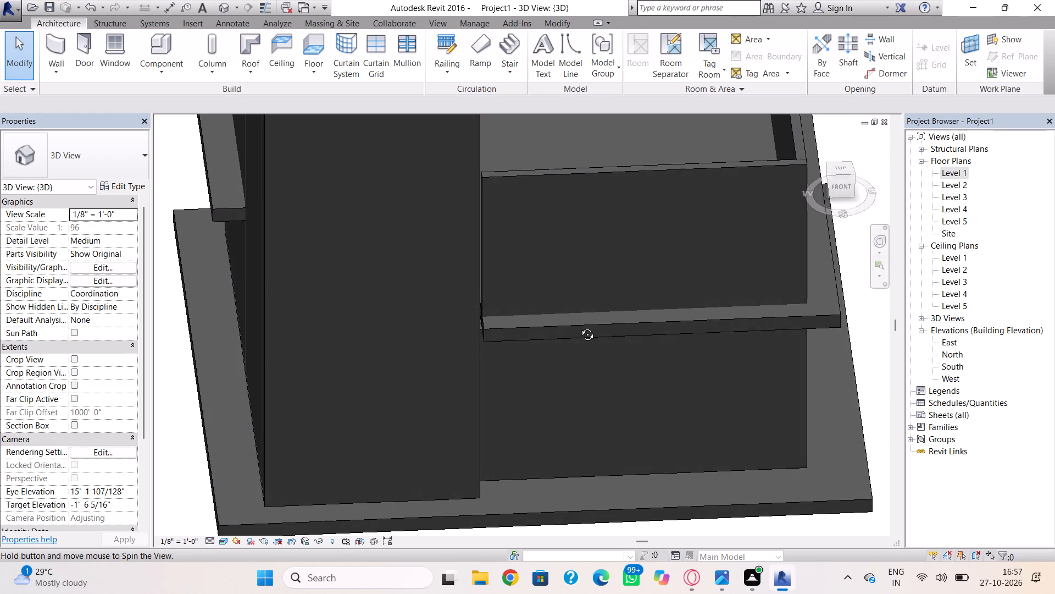
shift+right_drag(579, 326, 574, 329)
double_click(510, 326)
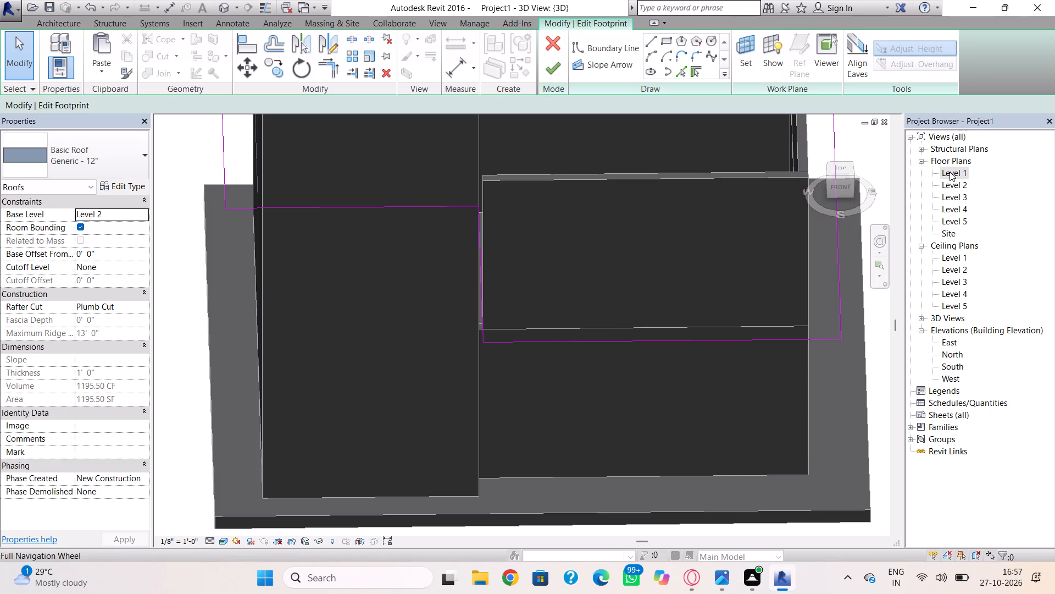
double_click(949, 182)
scroll(499, 412, up, 8)
click(490, 417)
key(Left)
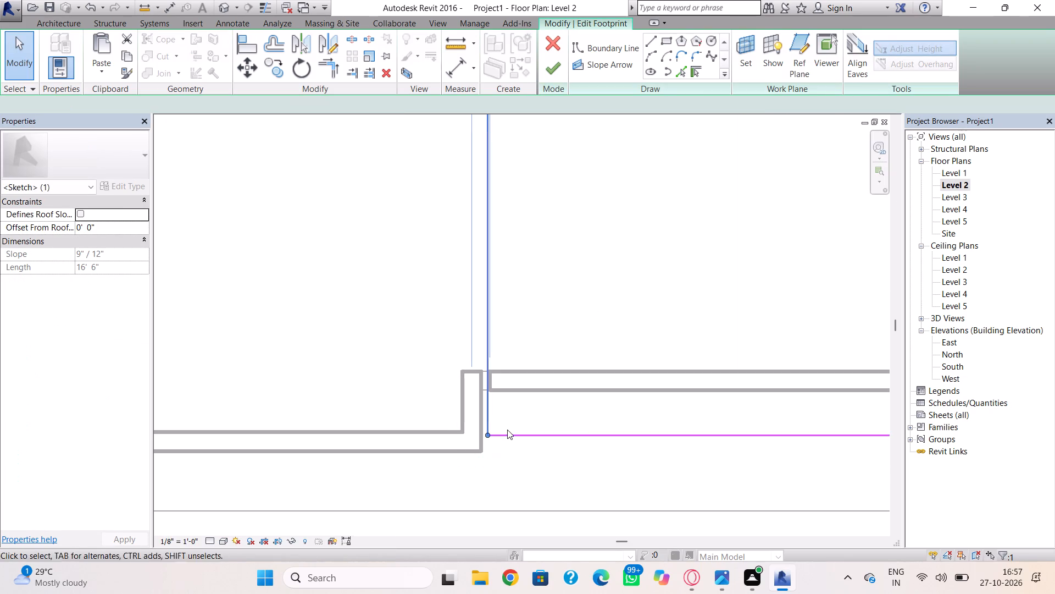
key(Left)
key(Left)
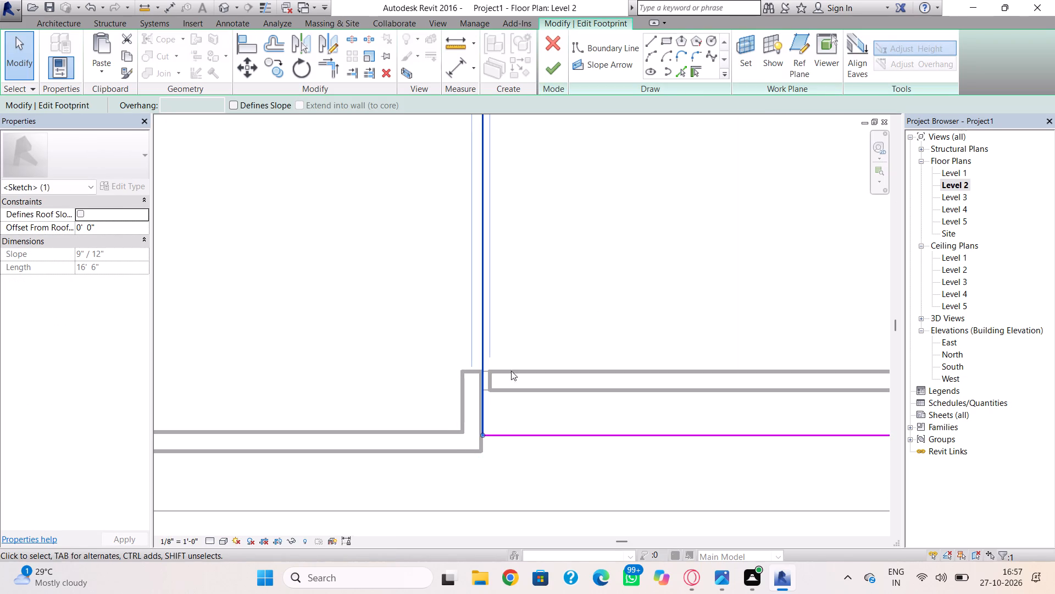
click(558, 68)
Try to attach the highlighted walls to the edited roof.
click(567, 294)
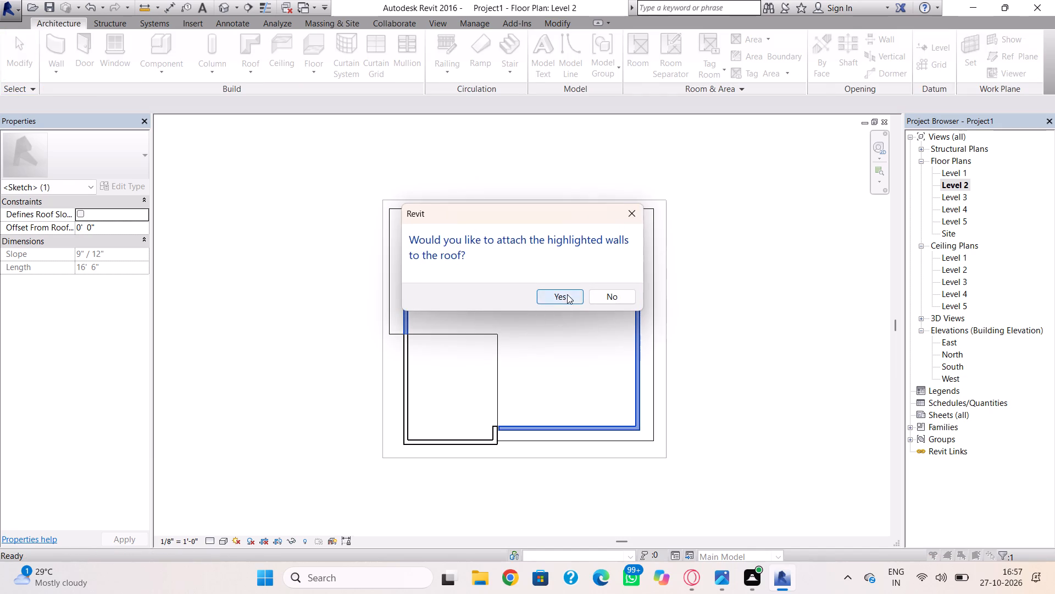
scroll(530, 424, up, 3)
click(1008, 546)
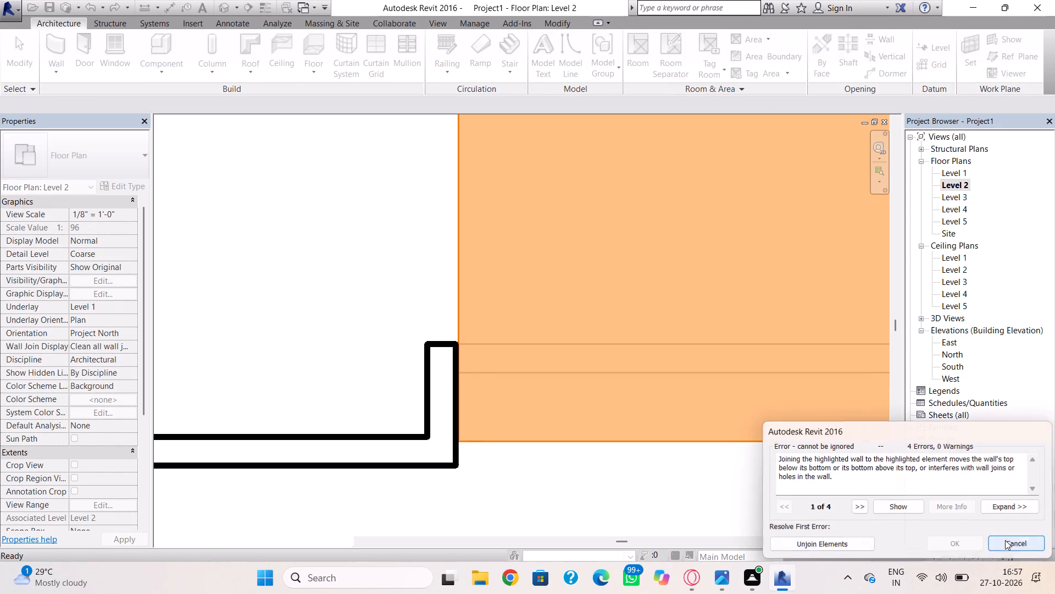
On the Level 2 plan, extend the south wall's west end to meet the enclosure's return wall, making it about 21'-9" long.
click(488, 383)
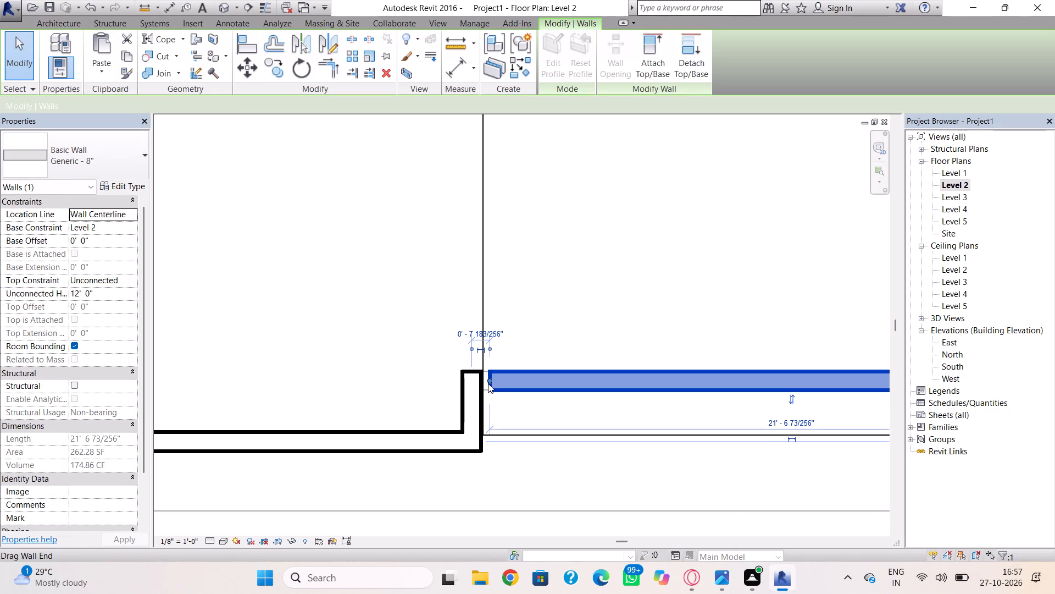
key(Left)
key(Left)
key(Left)
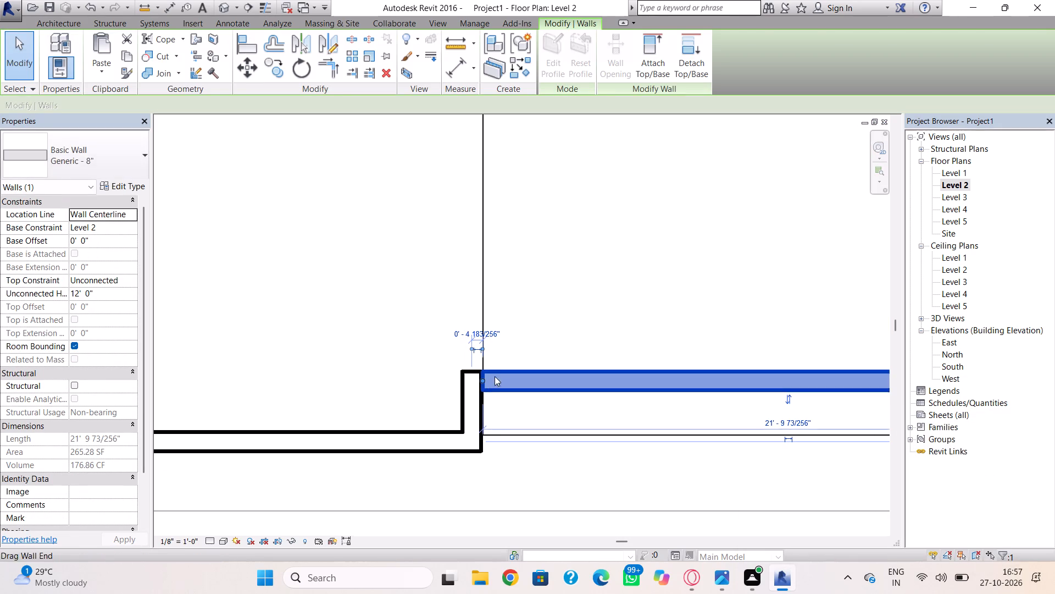
click(511, 337)
Examine in the 3D view how the roof slab and Level 2 south wall meet the southwest enclosure.
click(216, 6)
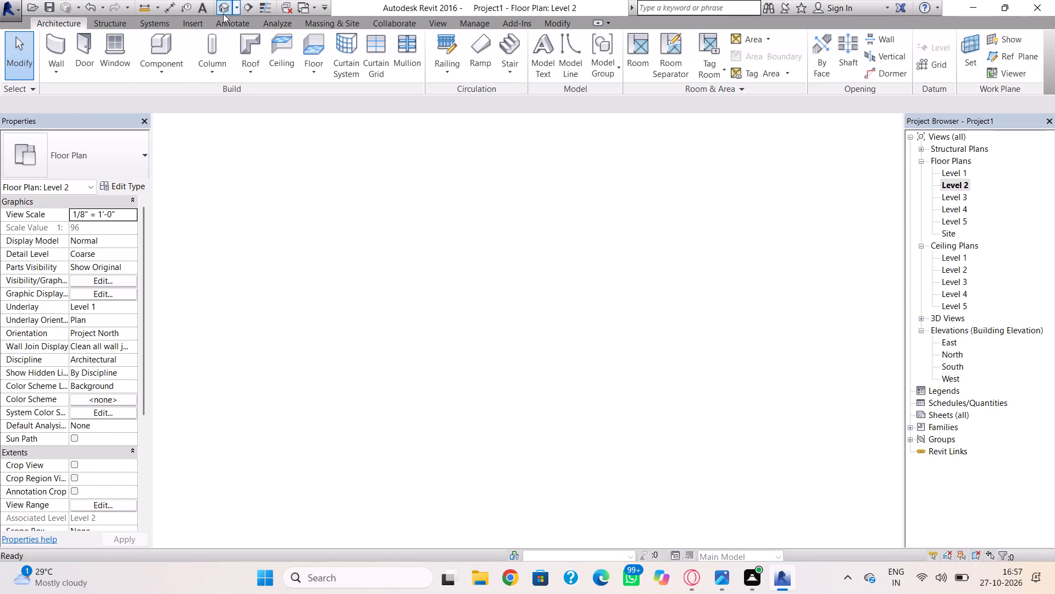
scroll(527, 319, down, 5)
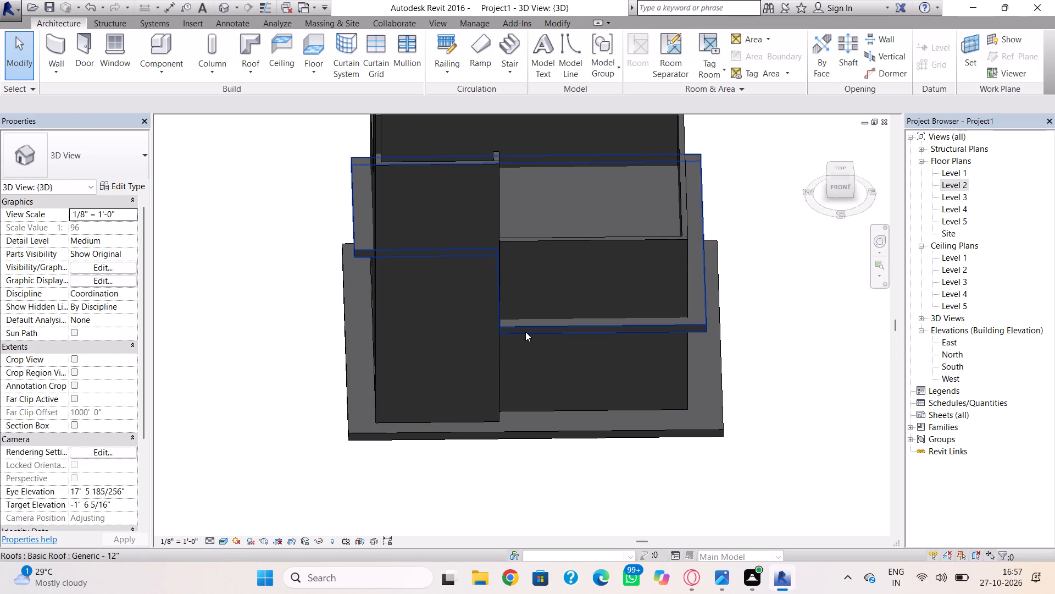
shift+right_drag(511, 329, 374, 308)
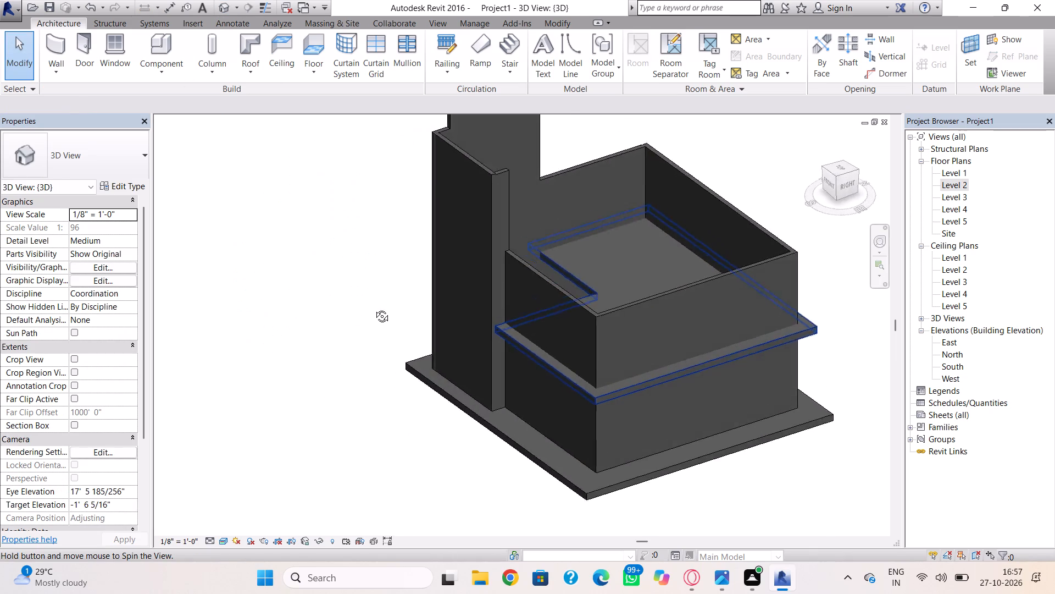
shift+right_drag(374, 308, 364, 298)
shift+right_drag(364, 298, 303, 321)
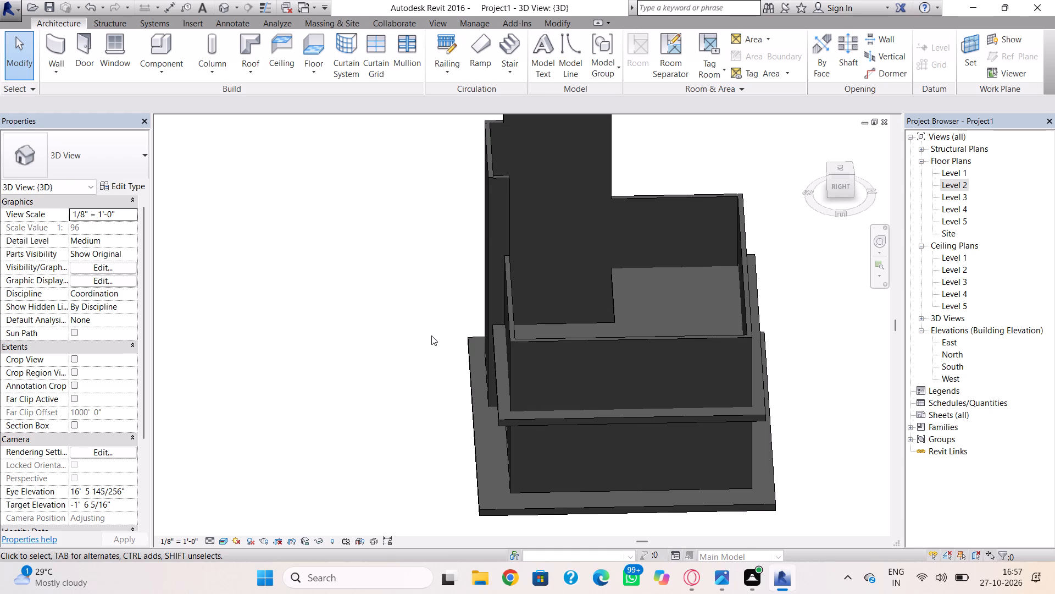
click(745, 578)
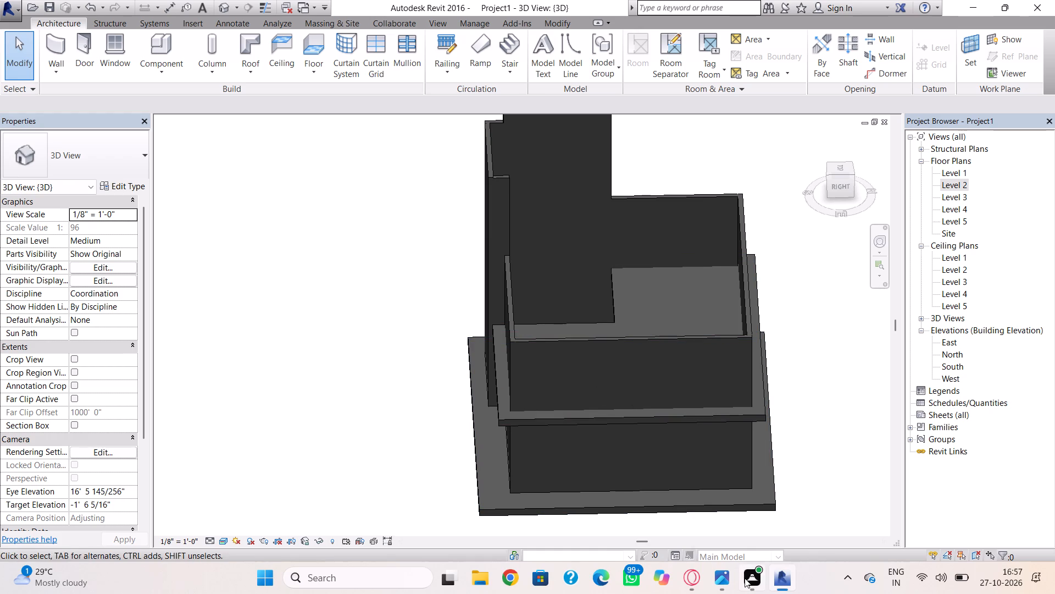
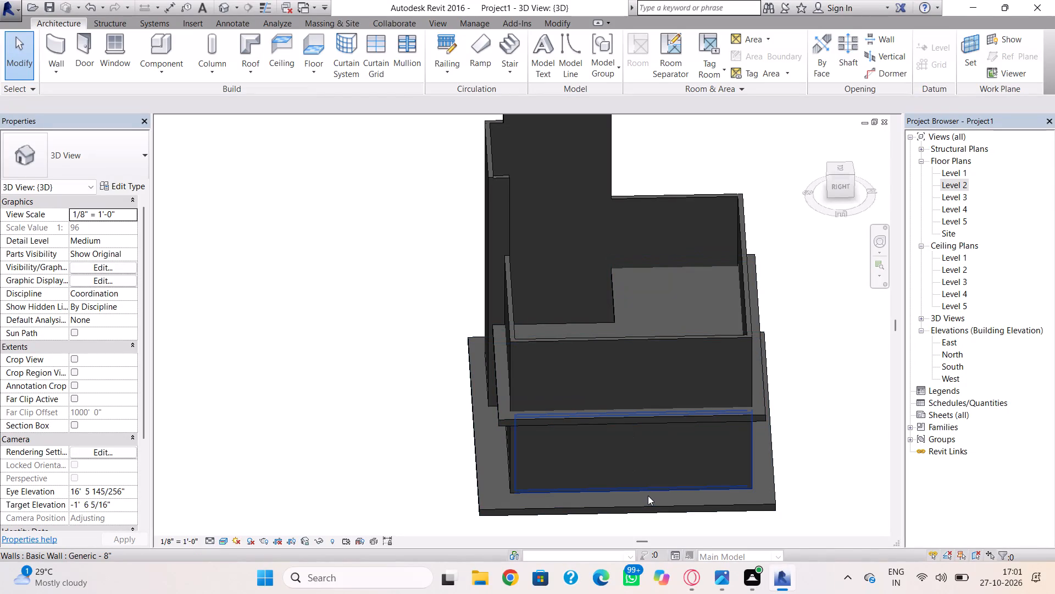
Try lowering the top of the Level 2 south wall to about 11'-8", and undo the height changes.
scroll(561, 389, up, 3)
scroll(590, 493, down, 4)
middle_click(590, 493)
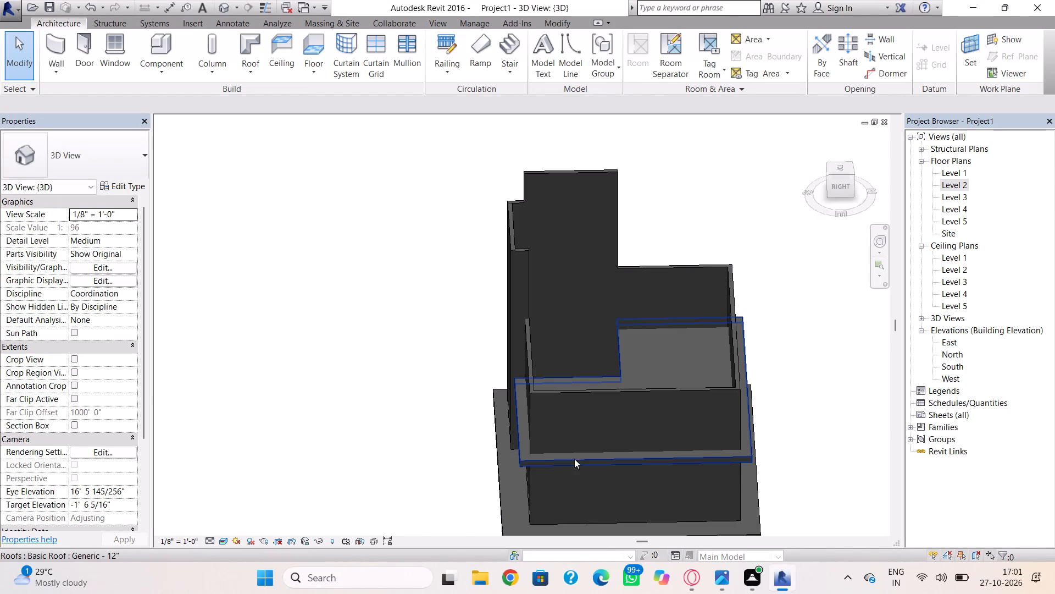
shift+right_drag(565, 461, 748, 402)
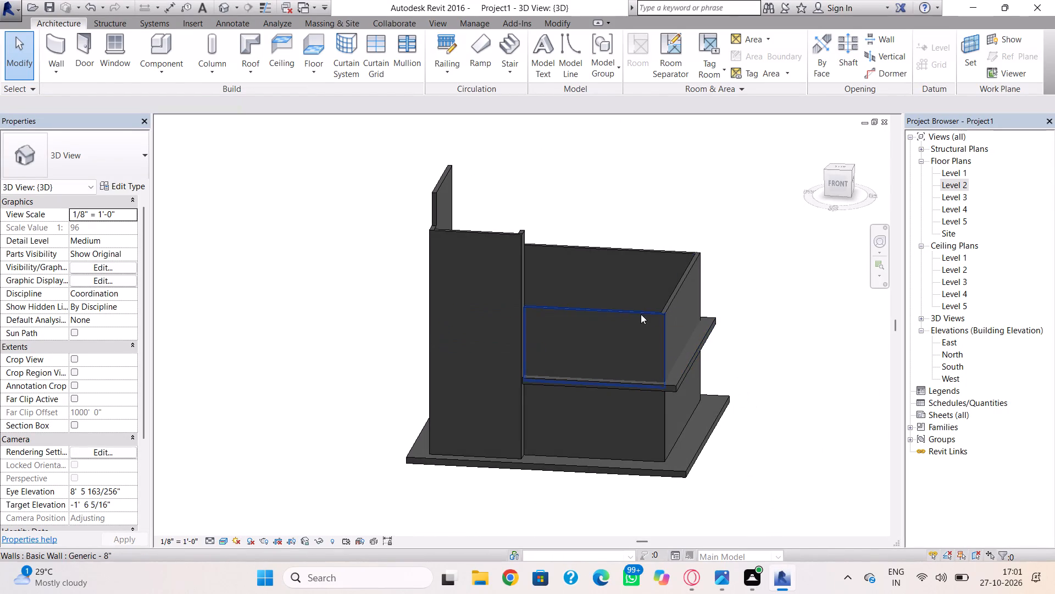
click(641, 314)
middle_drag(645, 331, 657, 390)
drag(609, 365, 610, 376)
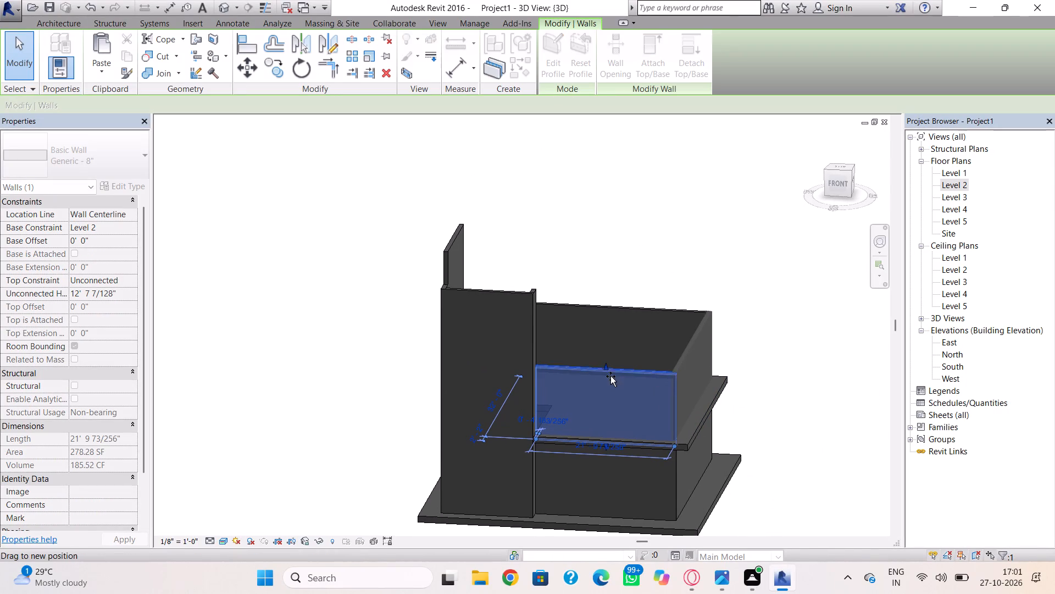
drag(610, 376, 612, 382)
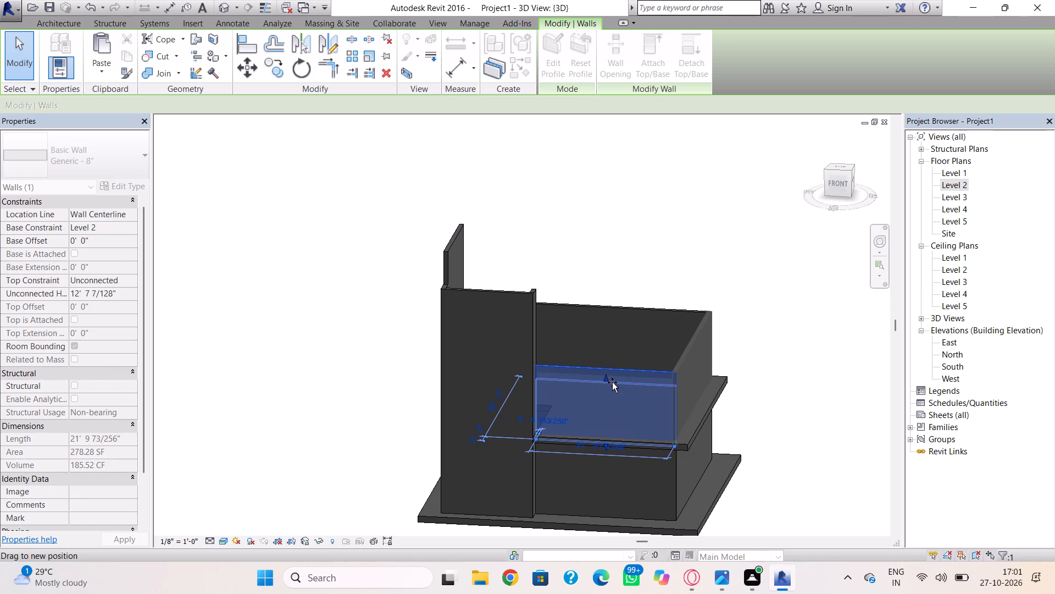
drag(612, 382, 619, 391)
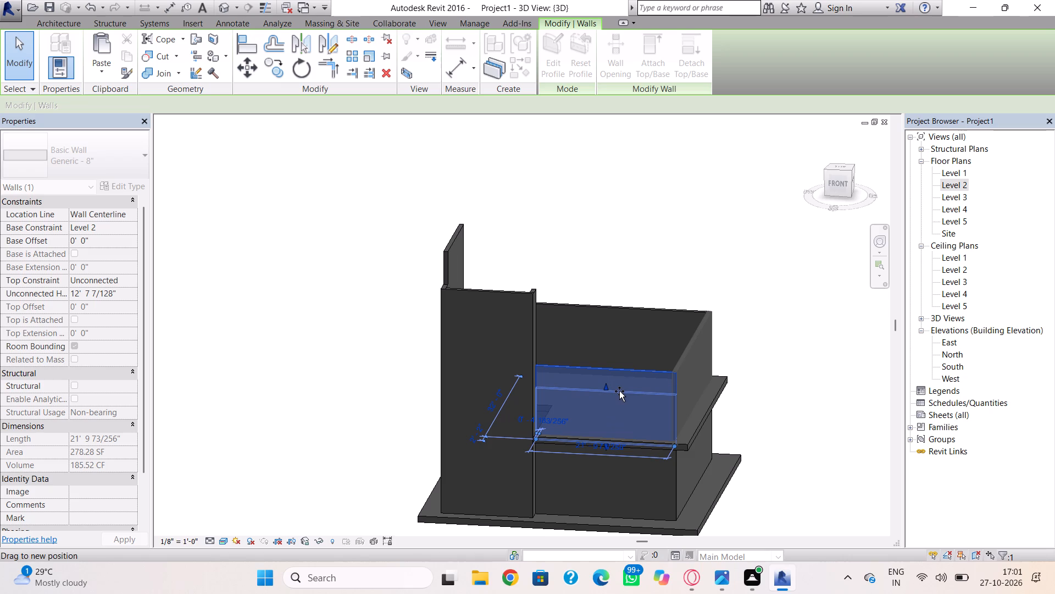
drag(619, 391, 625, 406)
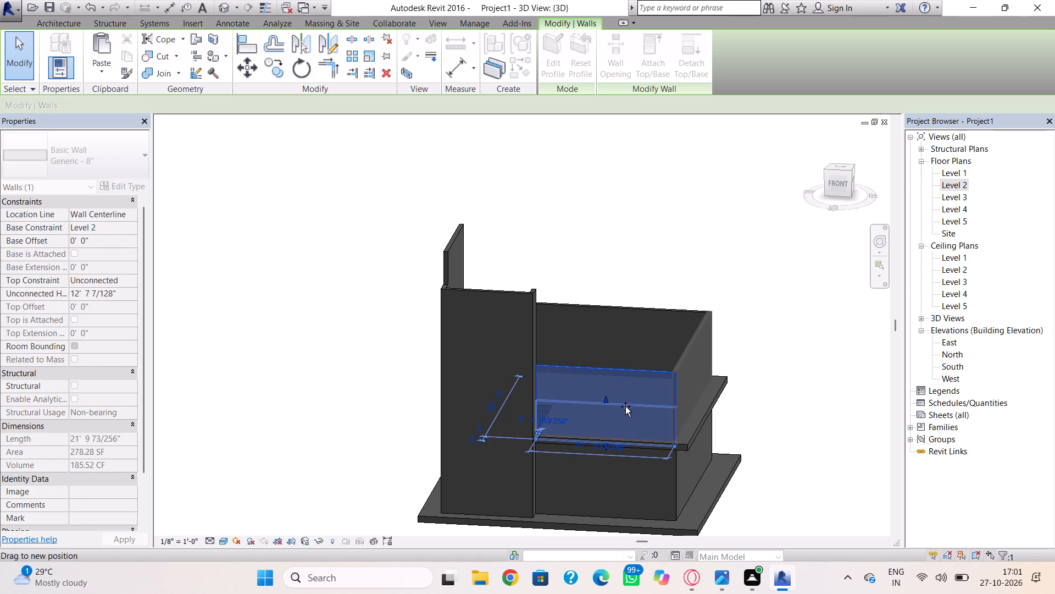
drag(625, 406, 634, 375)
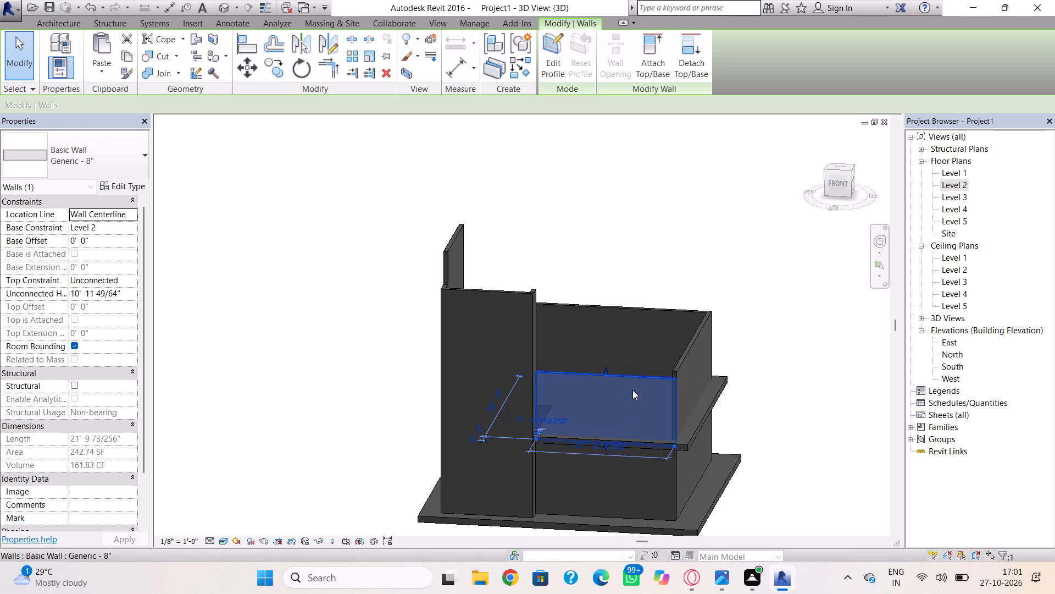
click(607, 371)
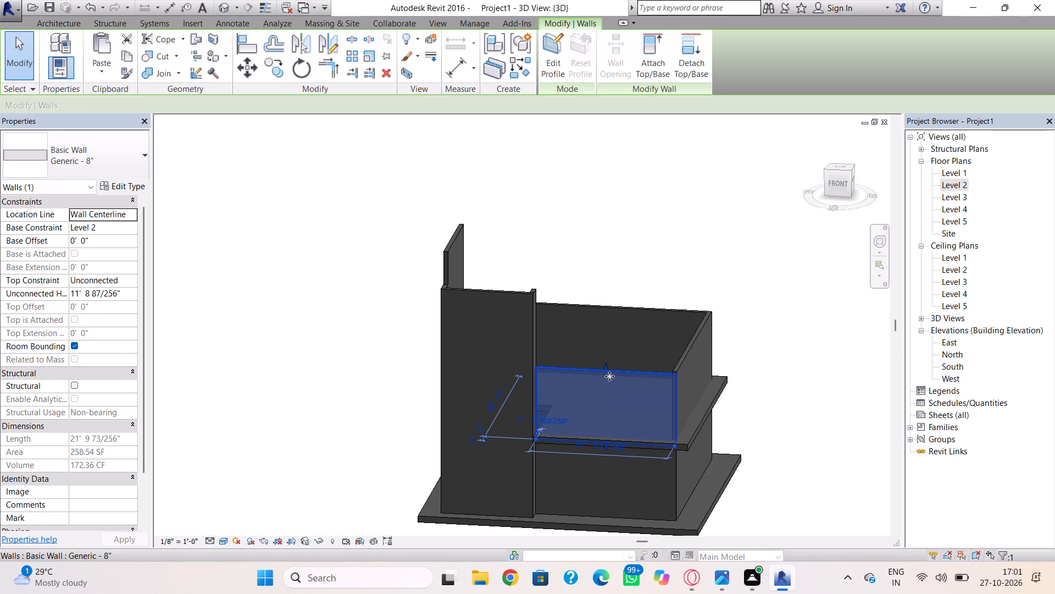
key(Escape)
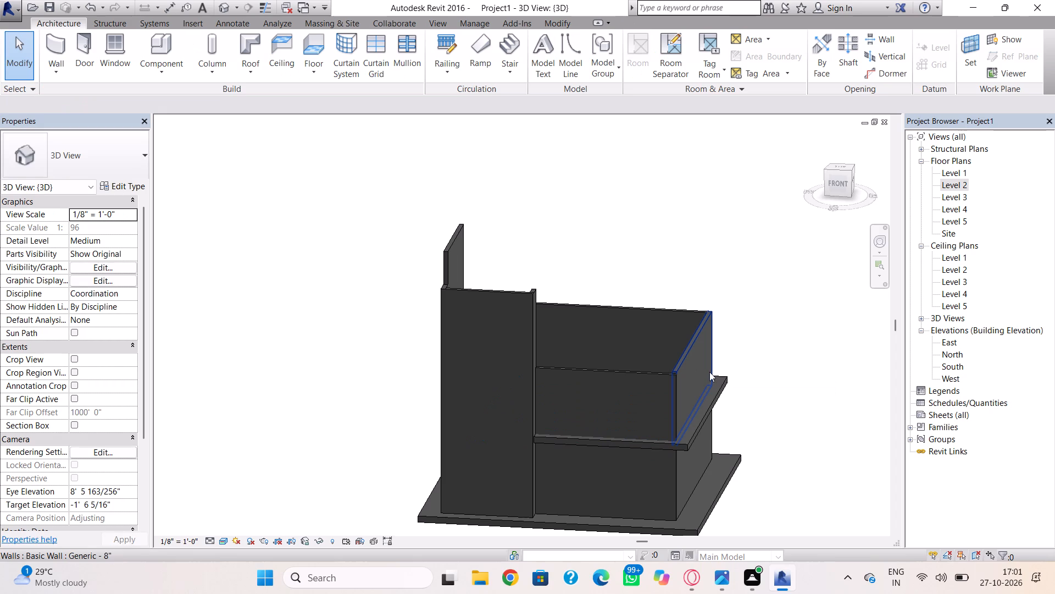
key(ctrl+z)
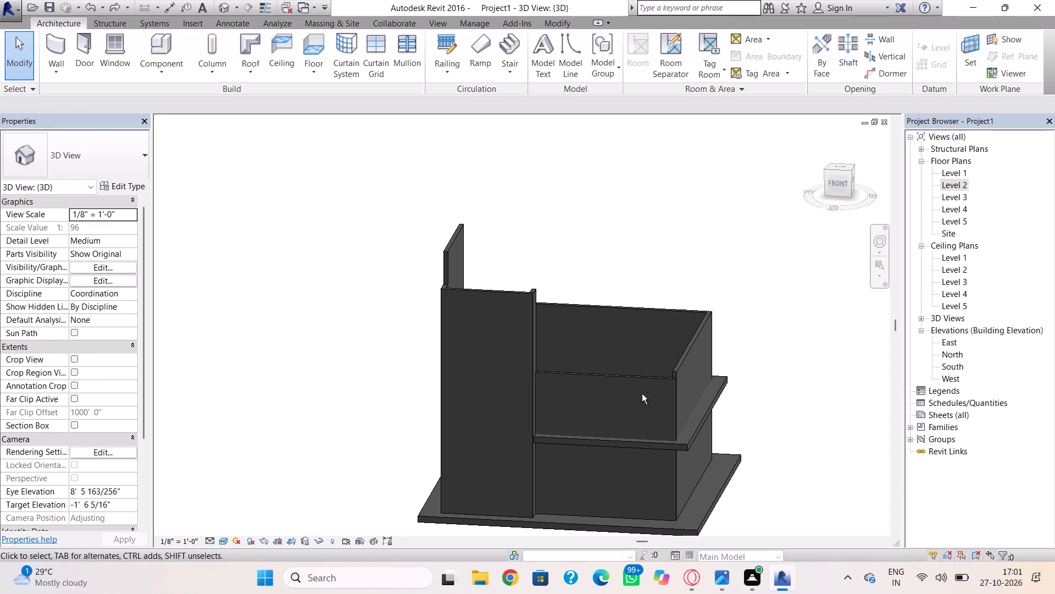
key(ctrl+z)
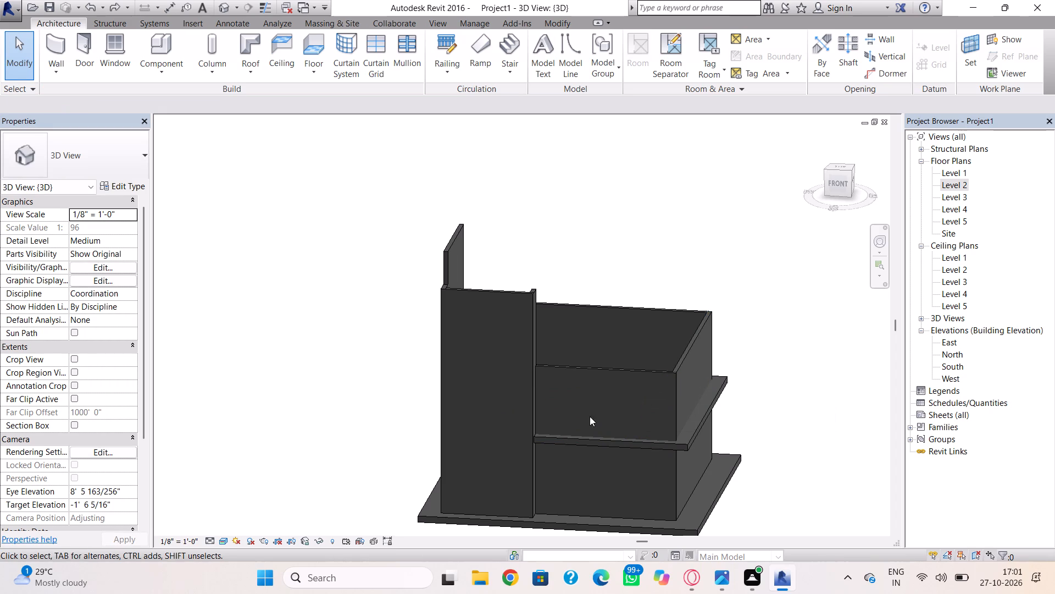
Copy the notched Level 2 roof slab and paste it aligned to Level 3.
shift+right_drag(591, 417, 725, 406)
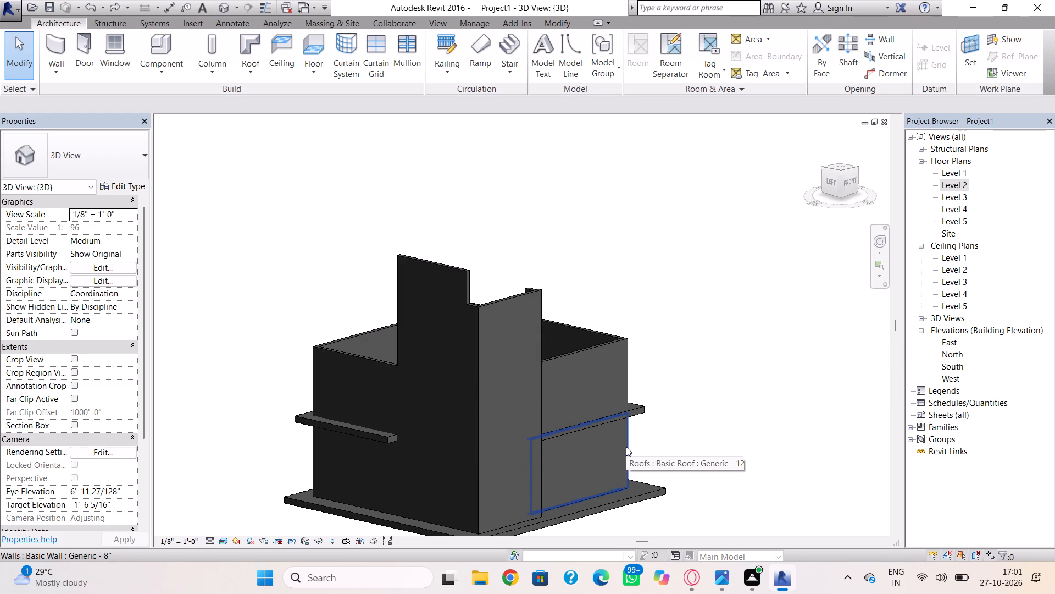
click(617, 417)
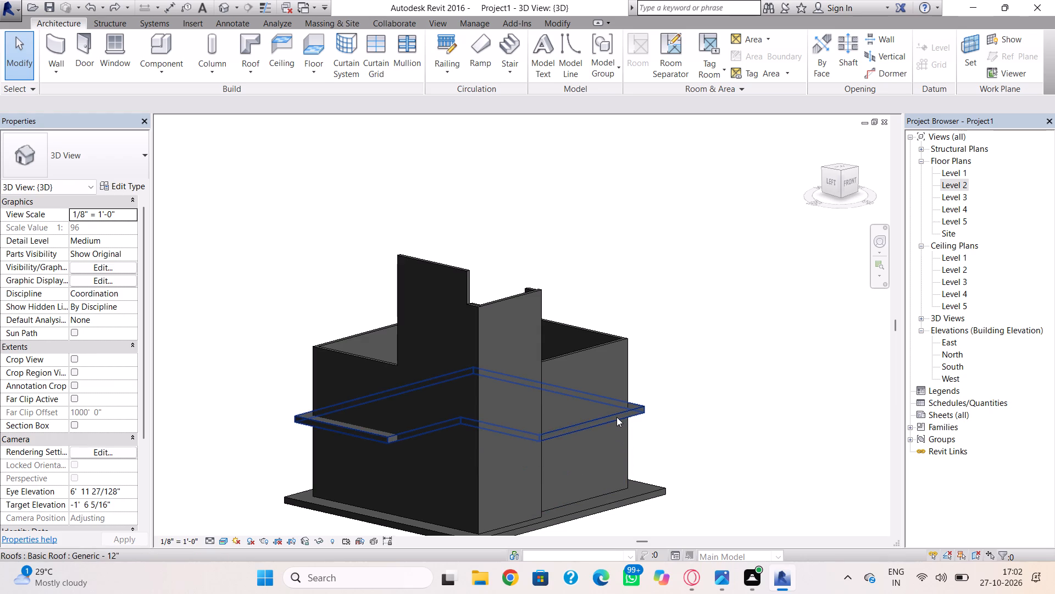
click(126, 53)
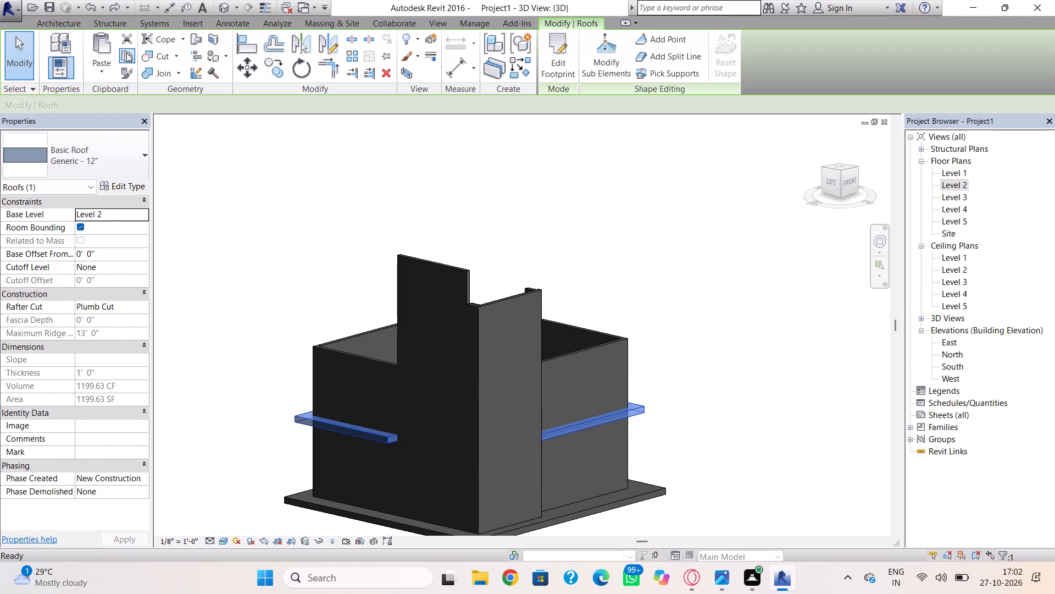
click(108, 64)
click(113, 118)
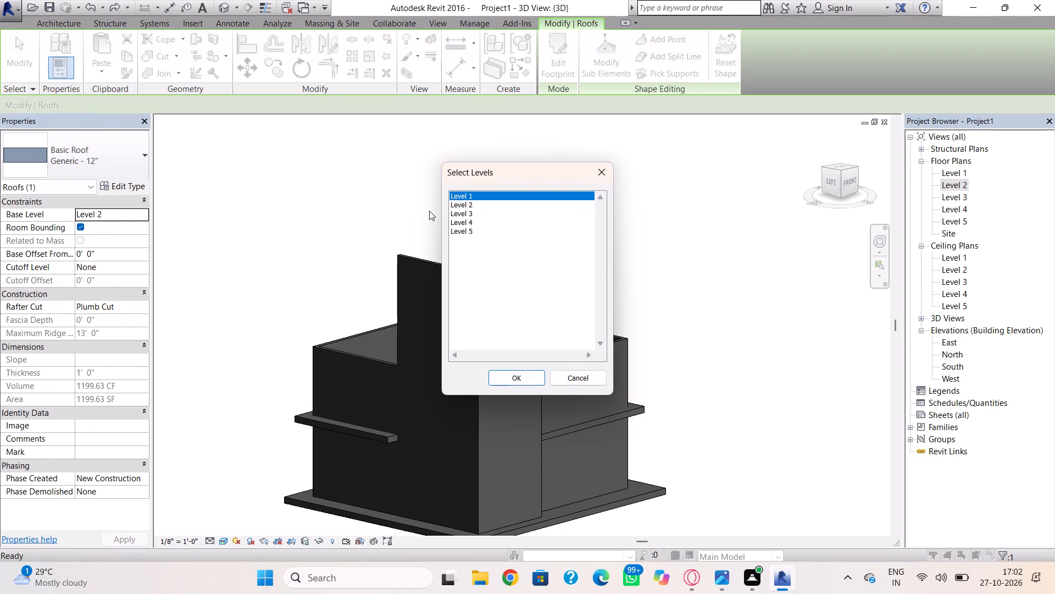
click(466, 214)
click(527, 375)
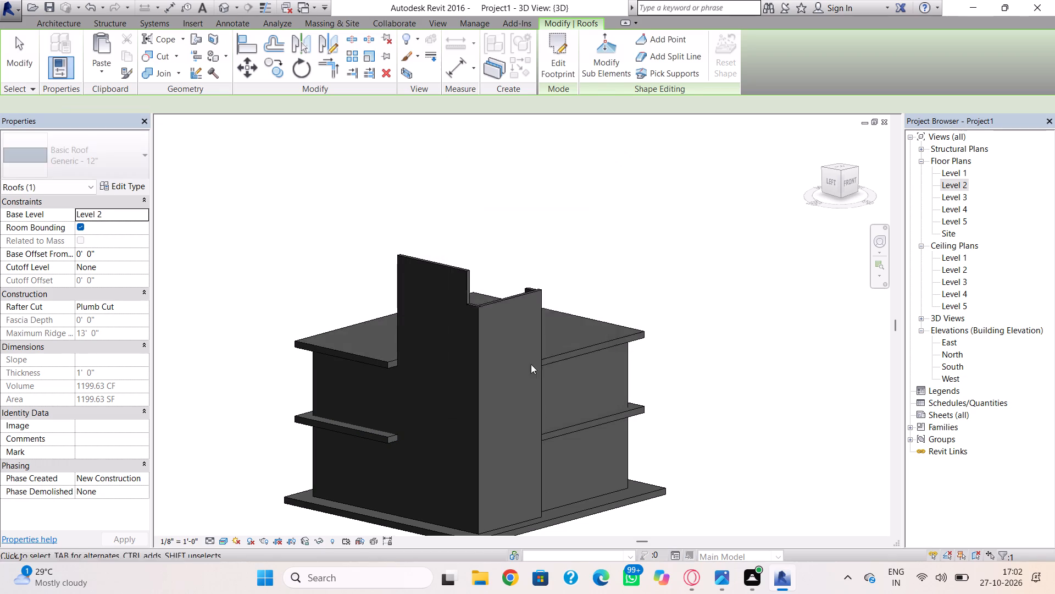
key(Escape)
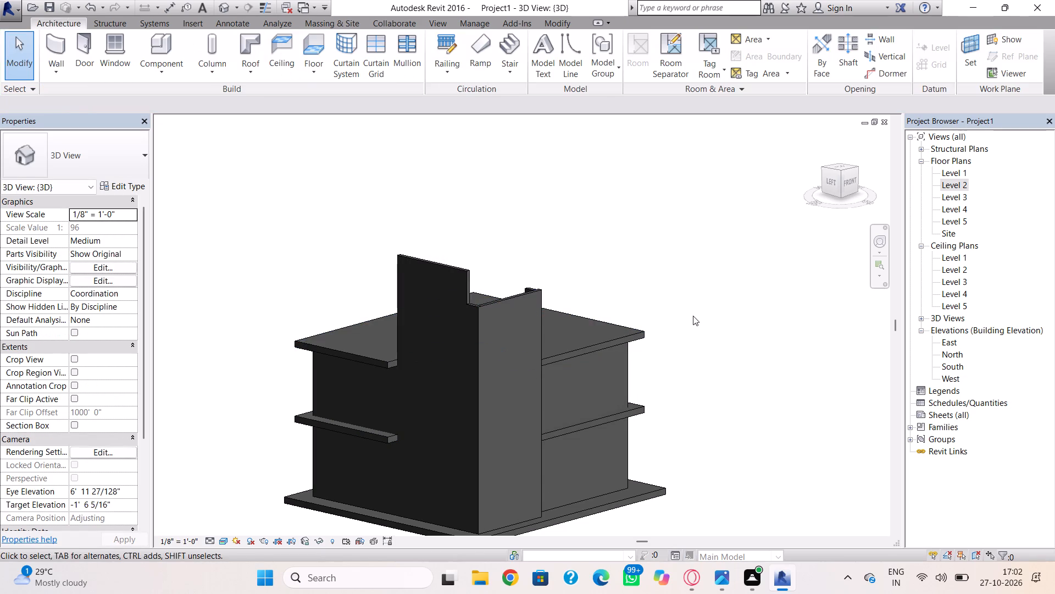
Examine from above and from the front how the Level 3 roof slab meets the southwest enclosure.
scroll(508, 341, up, 3)
shift+right_drag(609, 373, 476, 393)
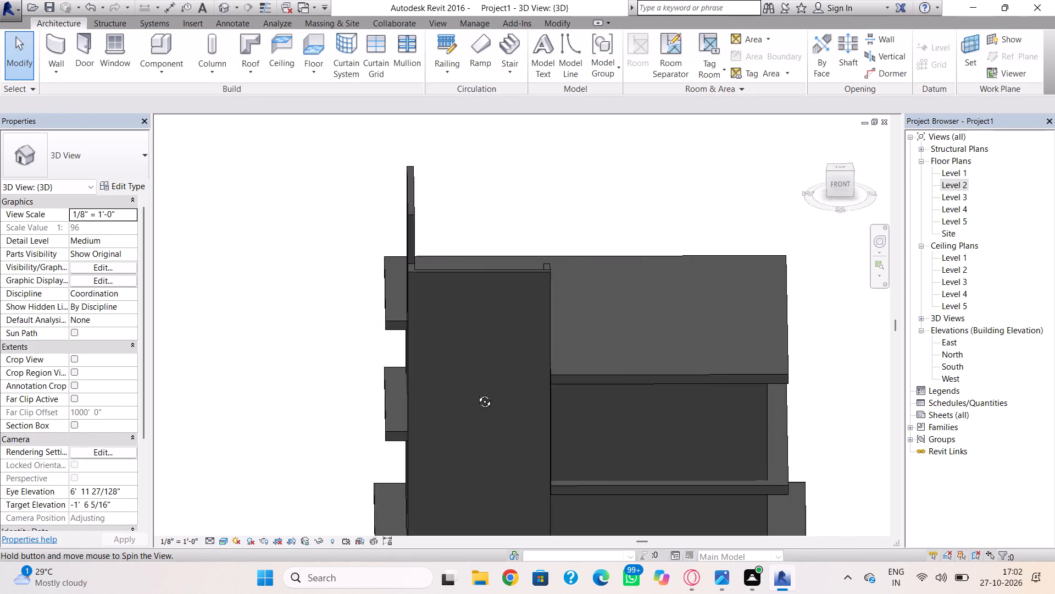
shift+right_drag(476, 393, 490, 593)
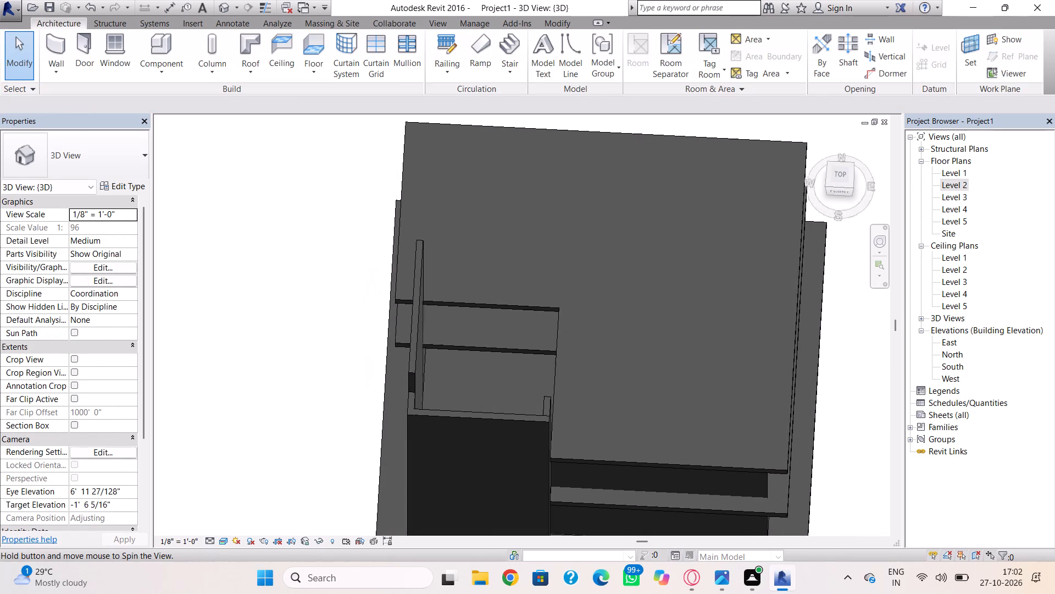
shift+right_drag(490, 593, 487, 593)
shift+right_drag(528, 366, 571, 457)
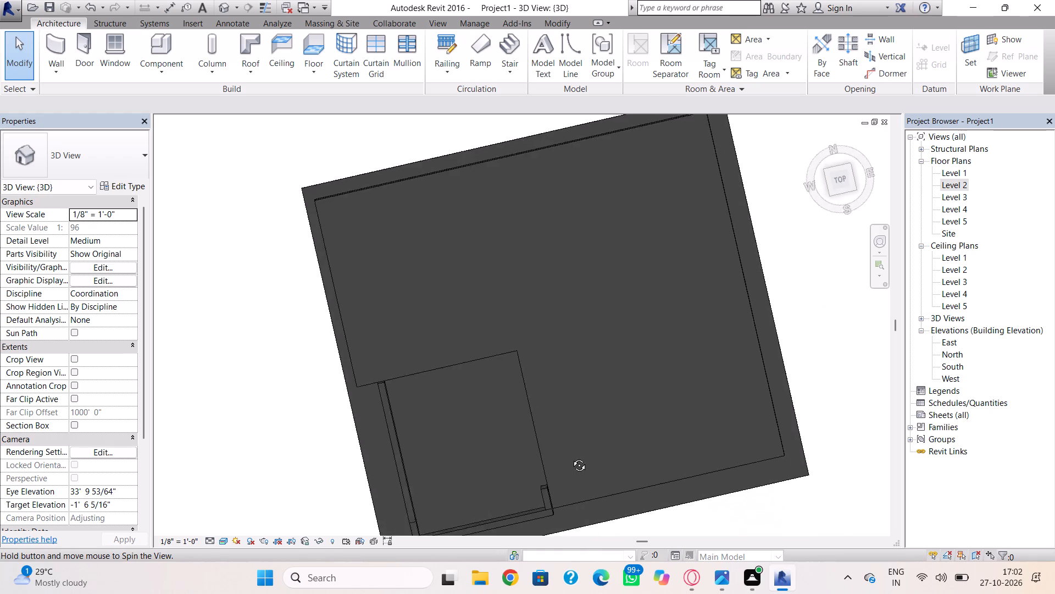
shift+right_drag(571, 457, 549, 182)
shift+right_drag(570, 405, 550, 345)
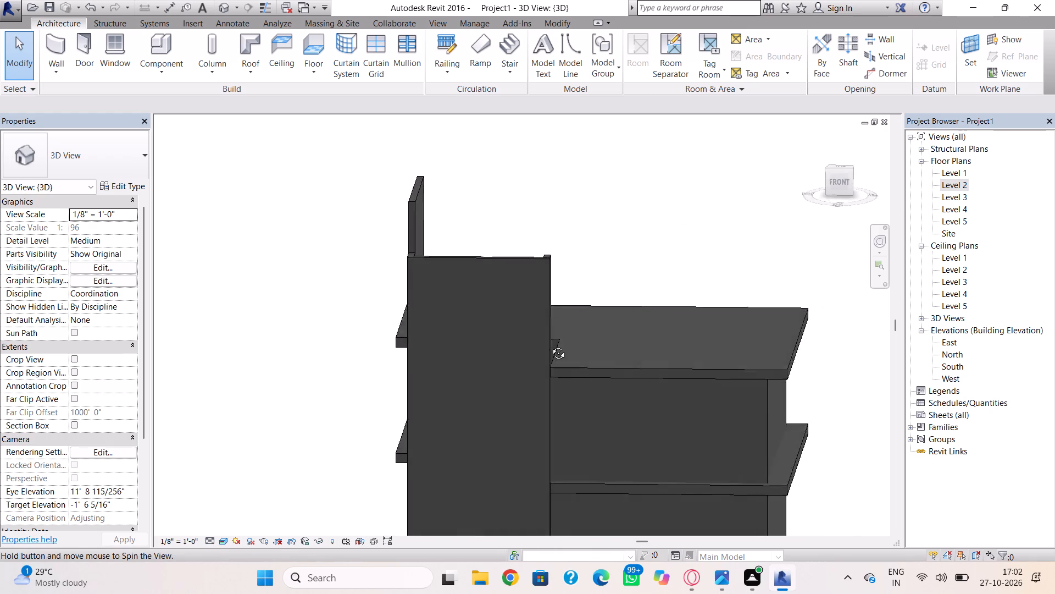
shift+right_drag(550, 345, 549, 340)
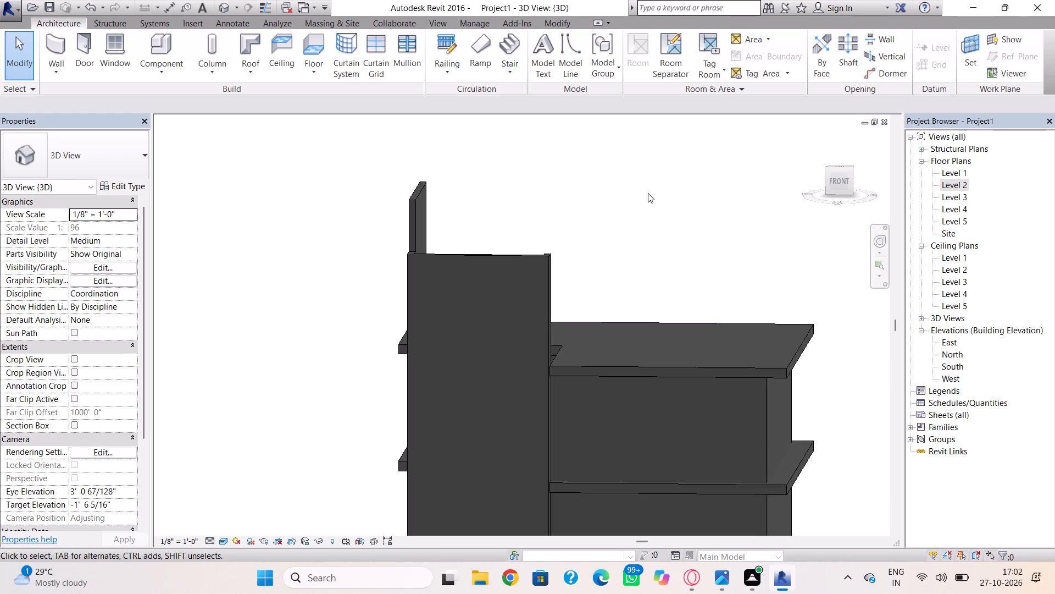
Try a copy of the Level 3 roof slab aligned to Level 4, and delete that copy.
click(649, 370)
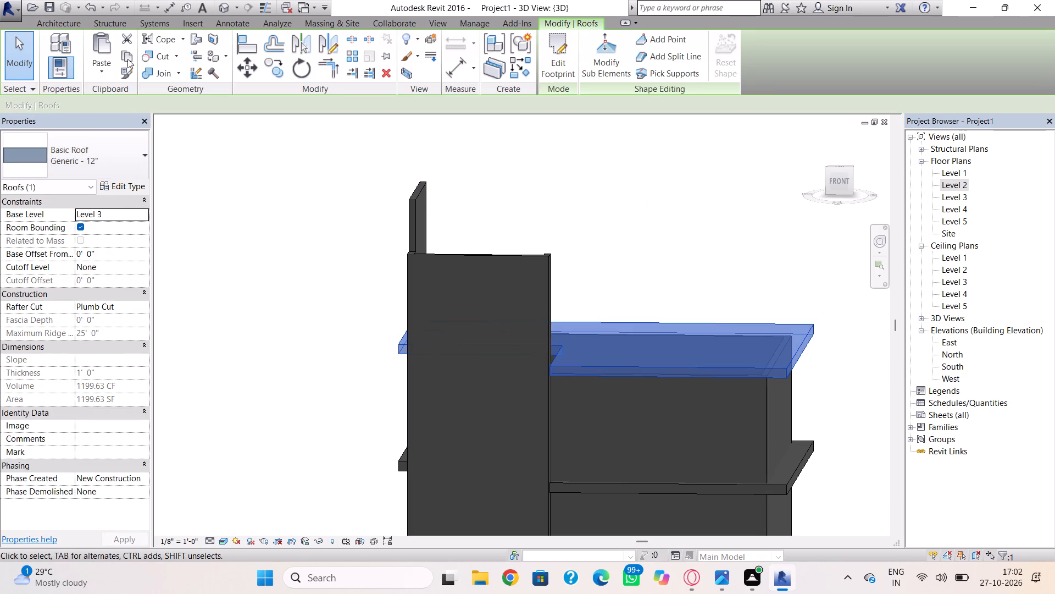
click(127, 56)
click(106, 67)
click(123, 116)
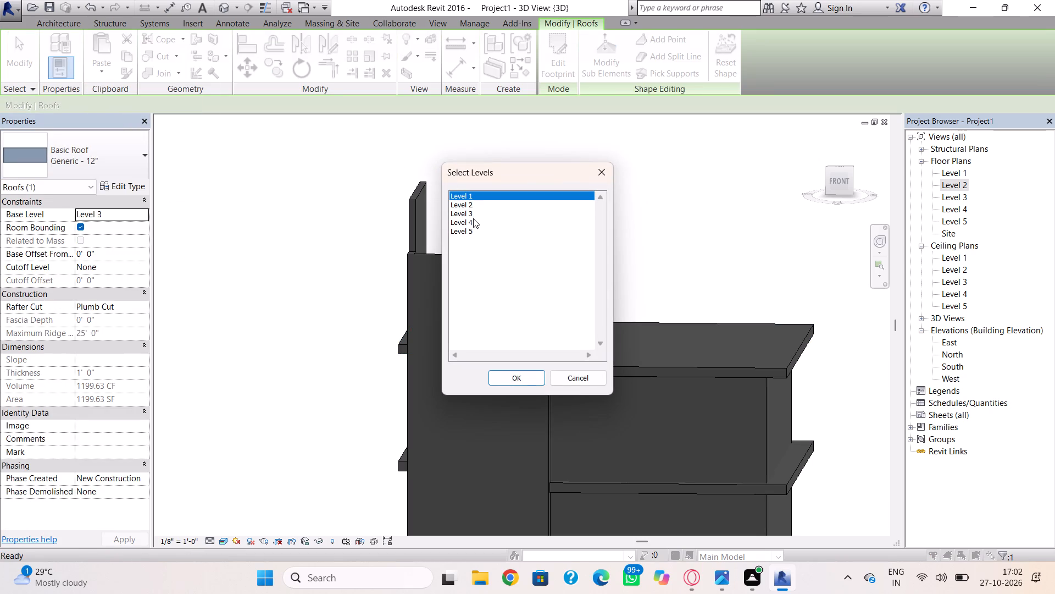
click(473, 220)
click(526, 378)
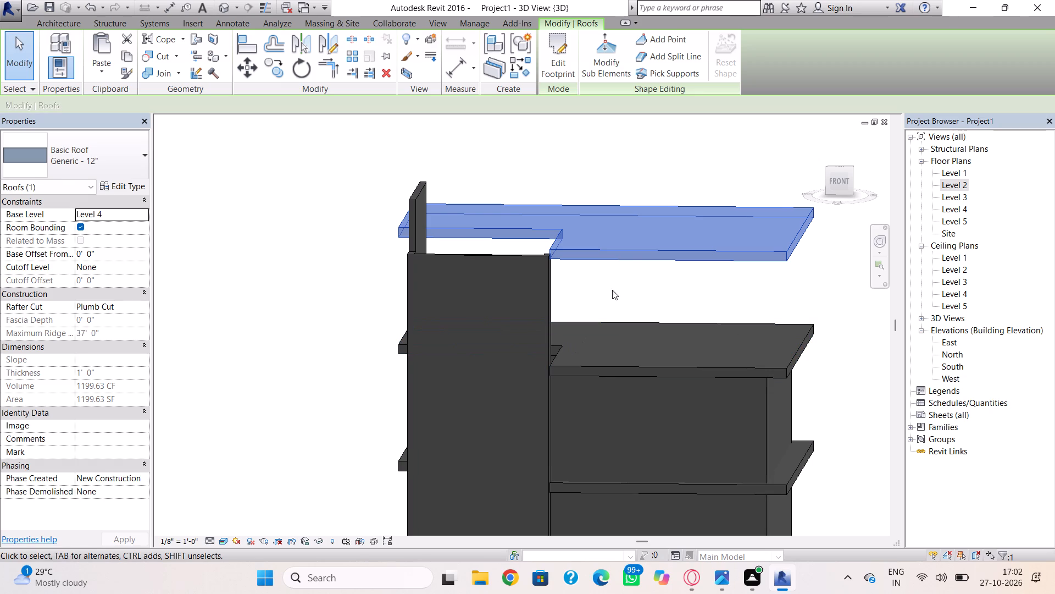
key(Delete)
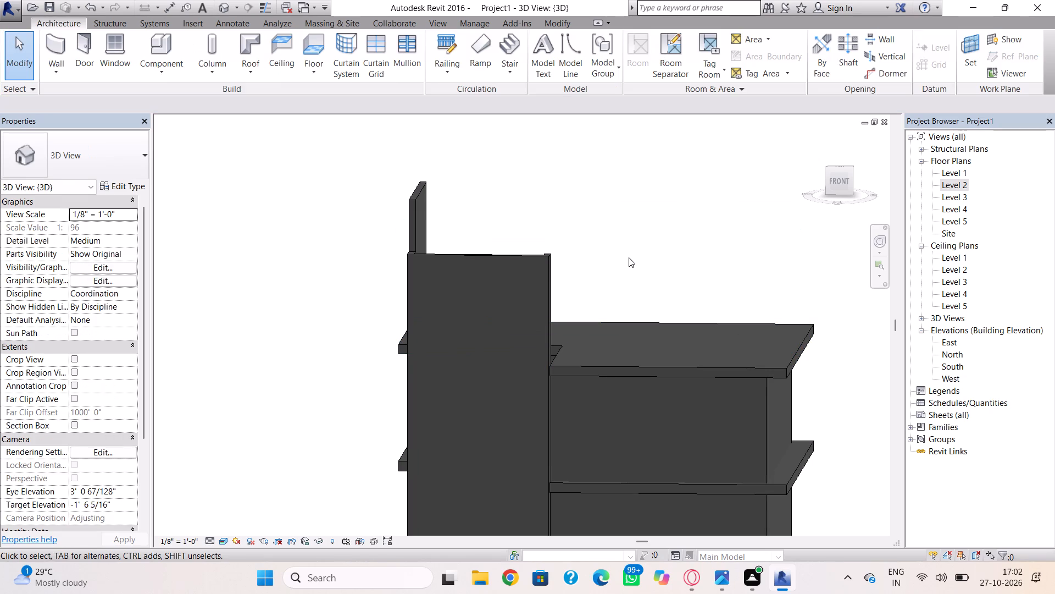
Raise the top of the southwest enclosure's south wall well above the Level 3 roof slab.
click(510, 258)
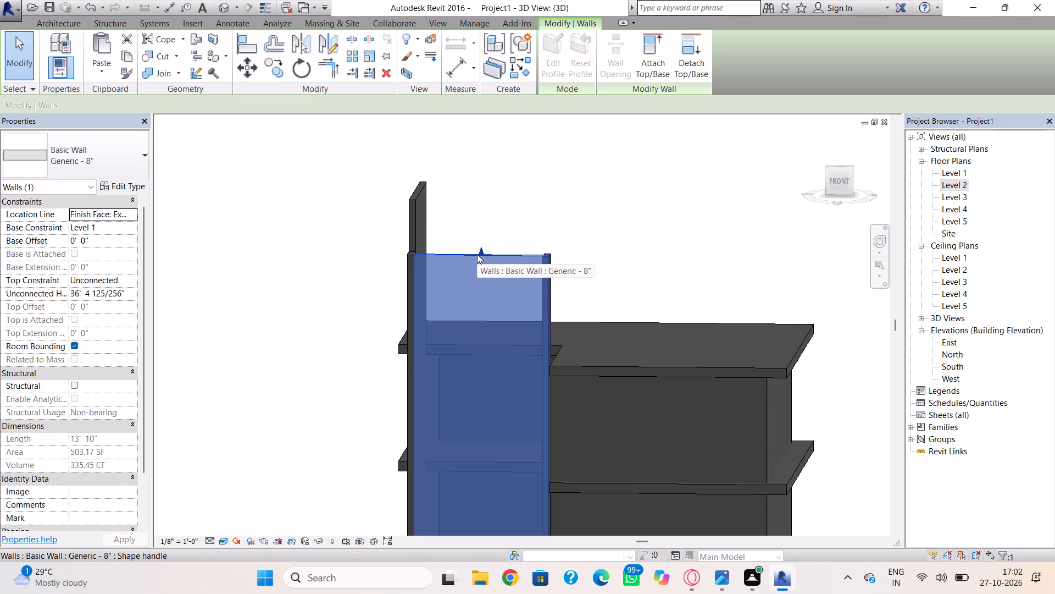
drag(479, 252, 477, 199)
click(631, 210)
Raise the enclosure's short east return wall to about 42'-3" high, level with the raised south wall.
shift+right_drag(641, 243, 496, 295)
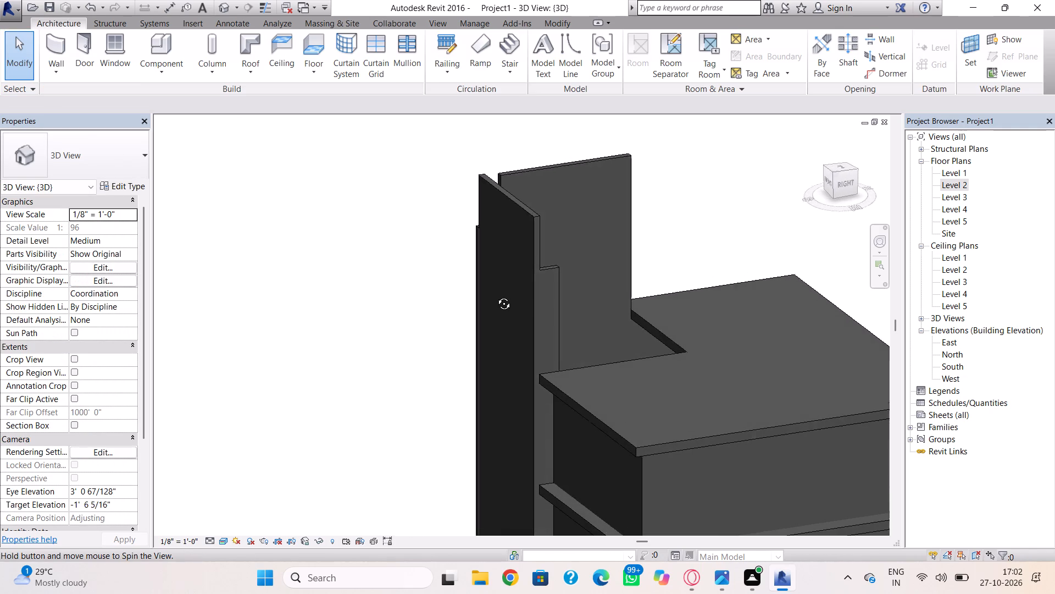
shift+right_drag(496, 295, 494, 296)
shift+right_drag(574, 276, 520, 291)
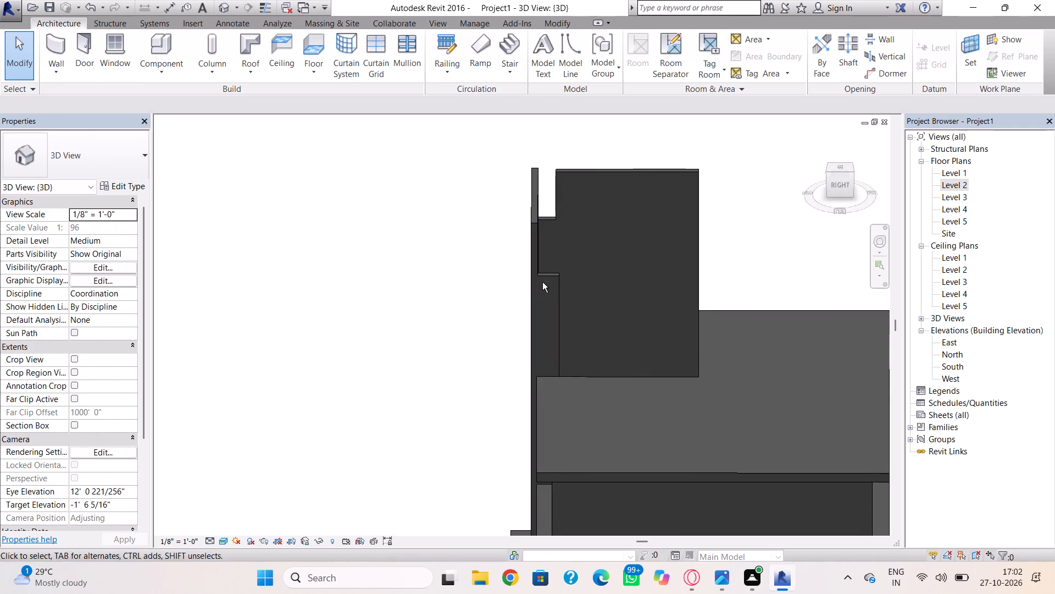
click(548, 278)
drag(550, 271, 543, 214)
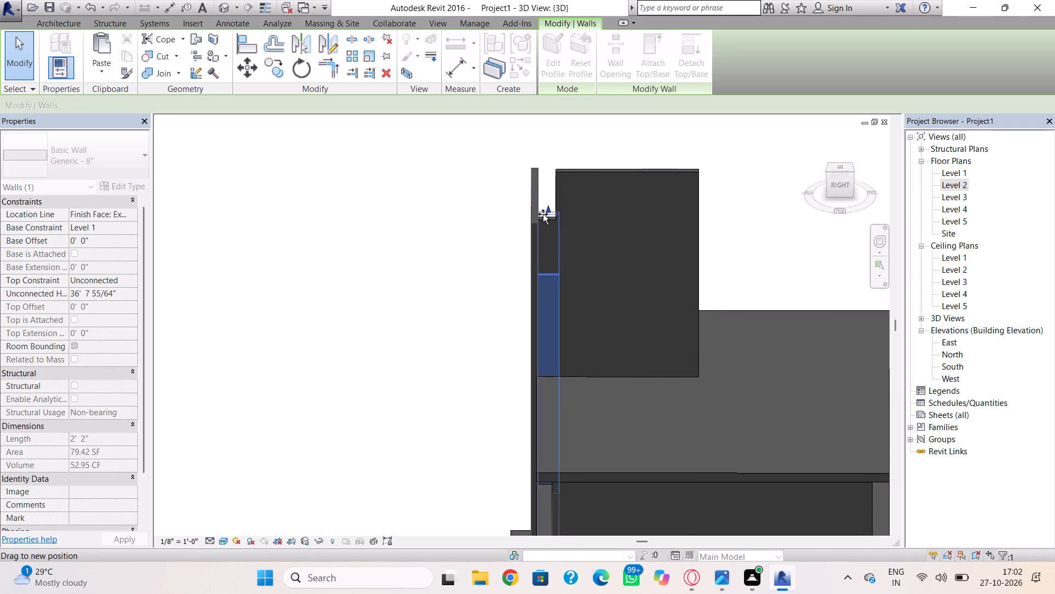
drag(543, 214, 543, 221)
Raise the 2'-2" west wall segment at the enclosure's southwest corner to match the tops of the adjoining walls.
shift+right_drag(605, 269, 507, 246)
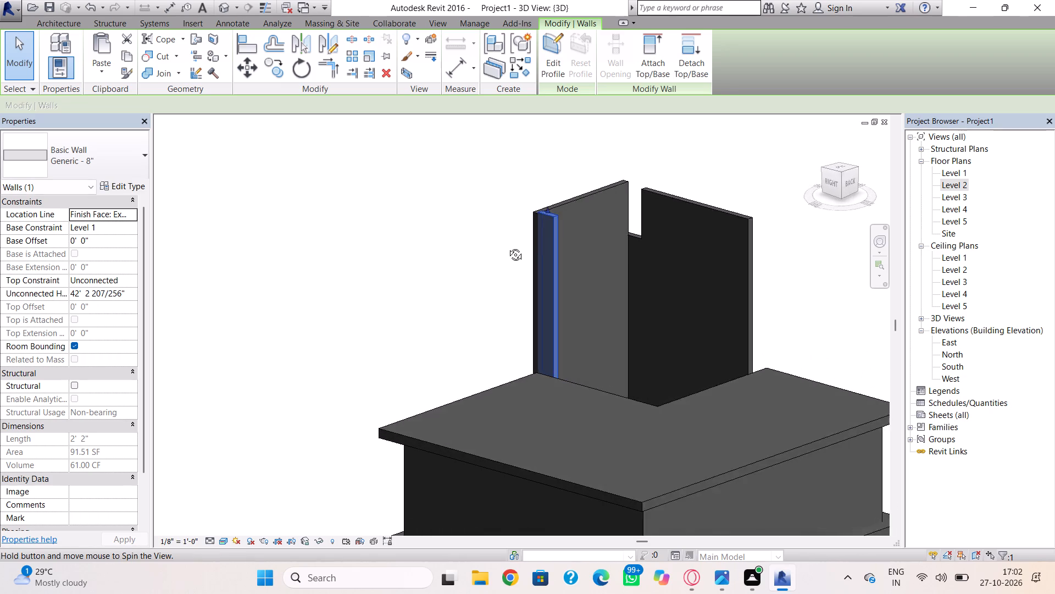
shift+right_drag(507, 246, 957, 243)
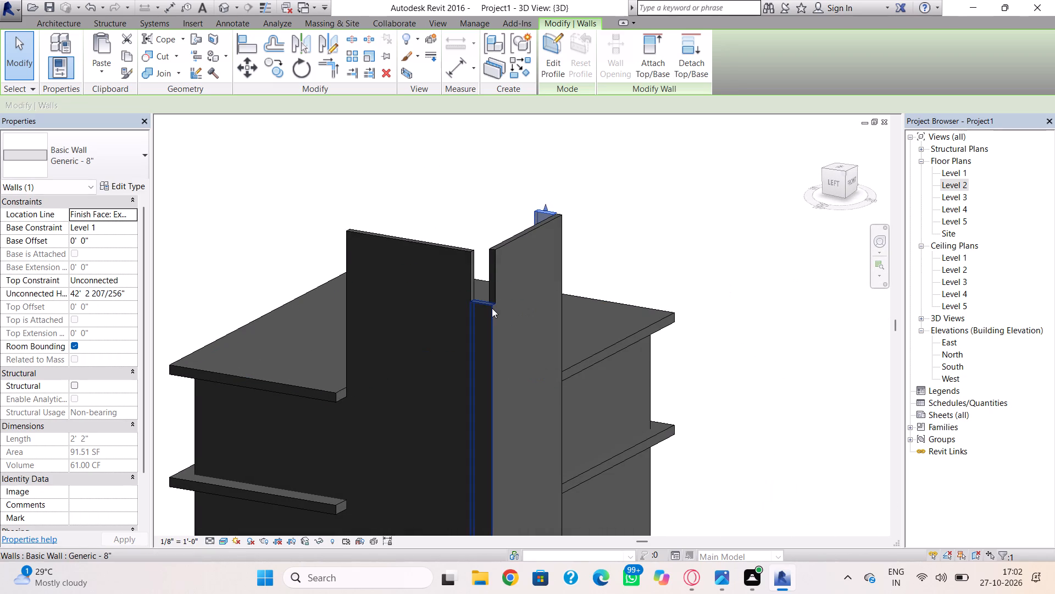
click(492, 308)
drag(485, 298, 496, 251)
drag(481, 242, 481, 236)
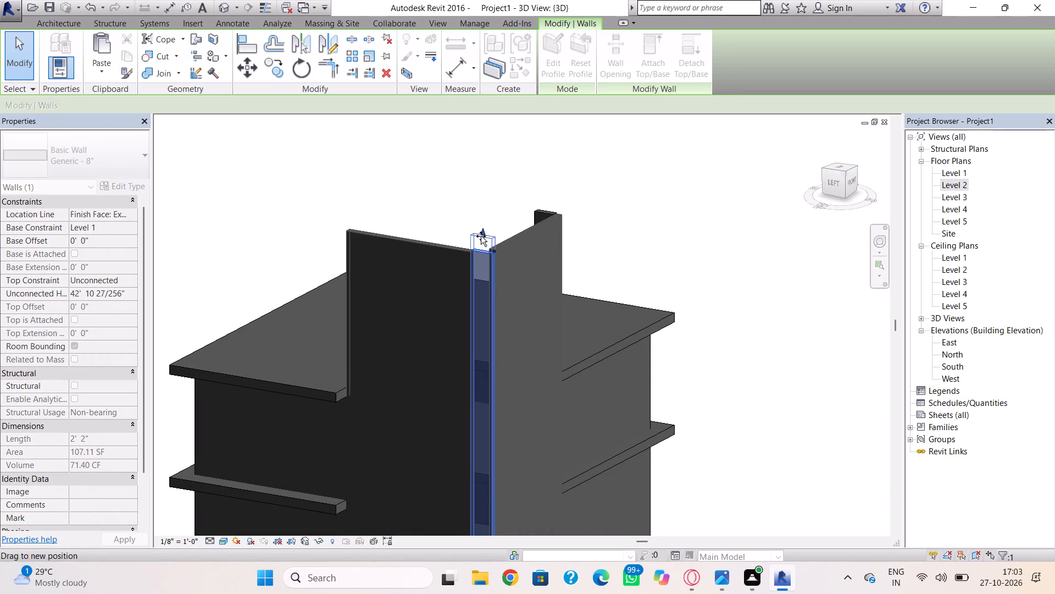
drag(481, 236, 482, 248)
click(604, 248)
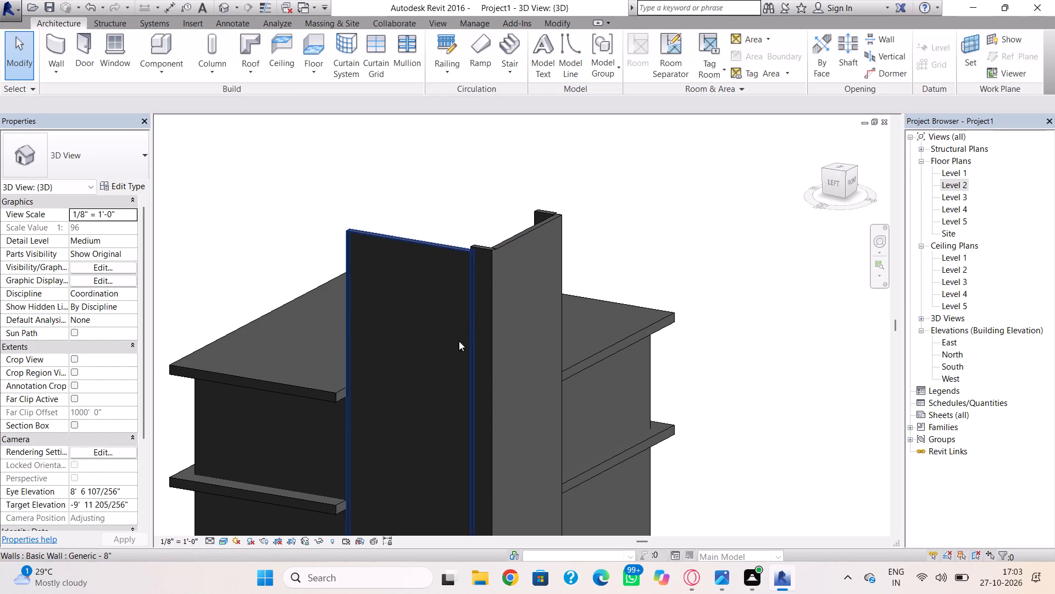
scroll(535, 345, down, 1)
middle_drag(535, 346, 535, 347)
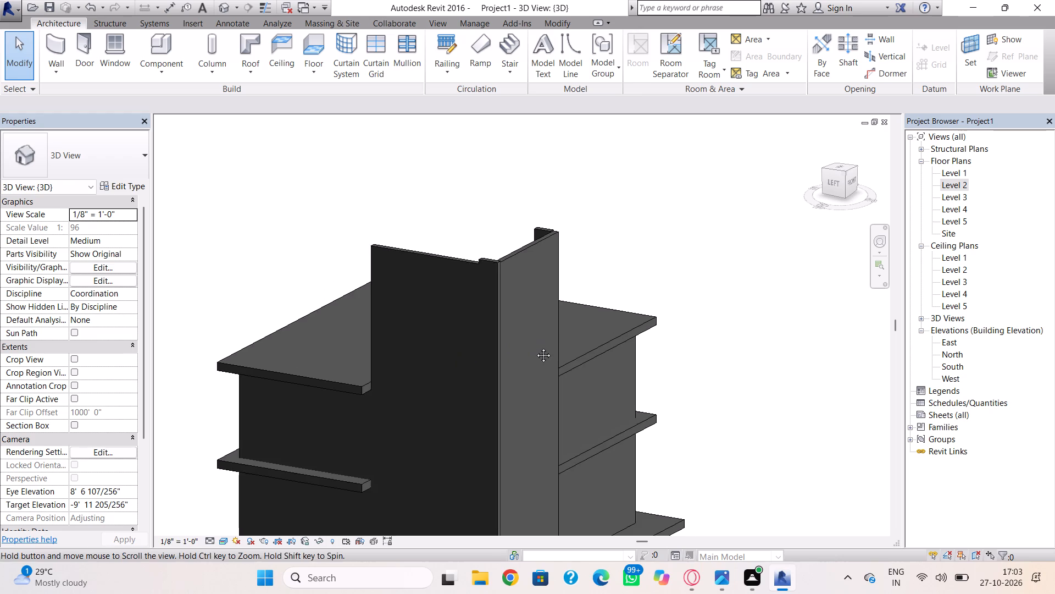
In the Level 2 plan, draw a 12'-high Generic - 8" wall from the east wall, just north of the south wall, westward to the roof notch's east edge.
middle_drag(535, 347, 542, 394)
scroll(555, 394, up, 3)
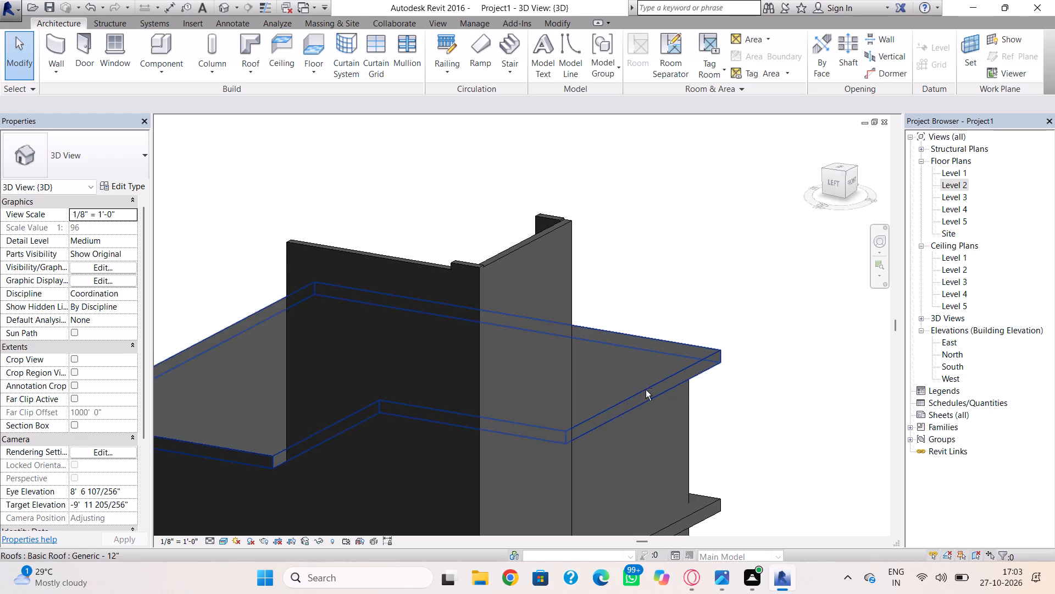
shift+right_drag(659, 387, 577, 411)
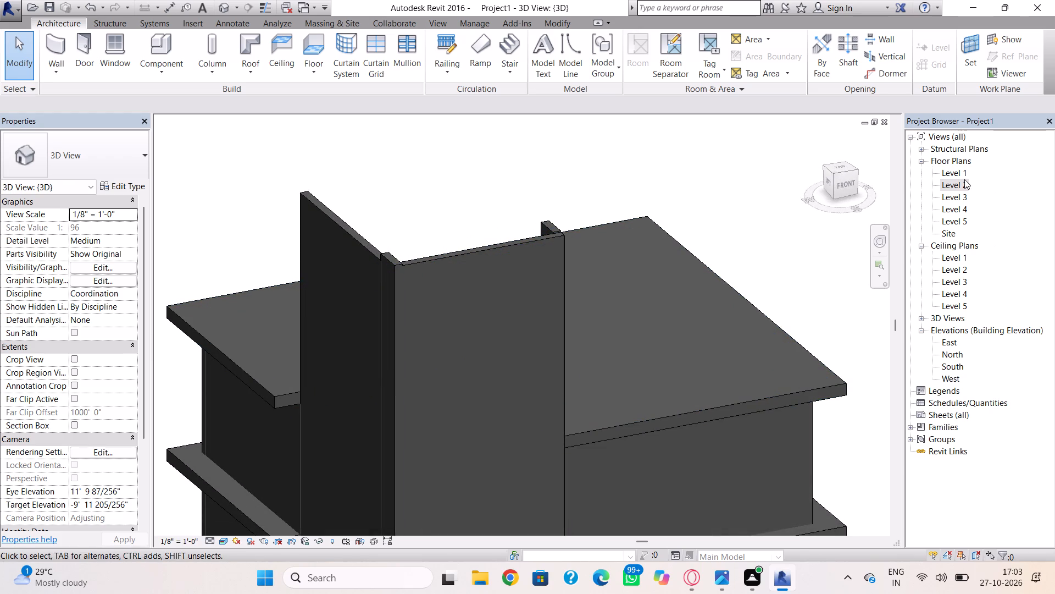
double_click(961, 180)
scroll(784, 279, down, 7)
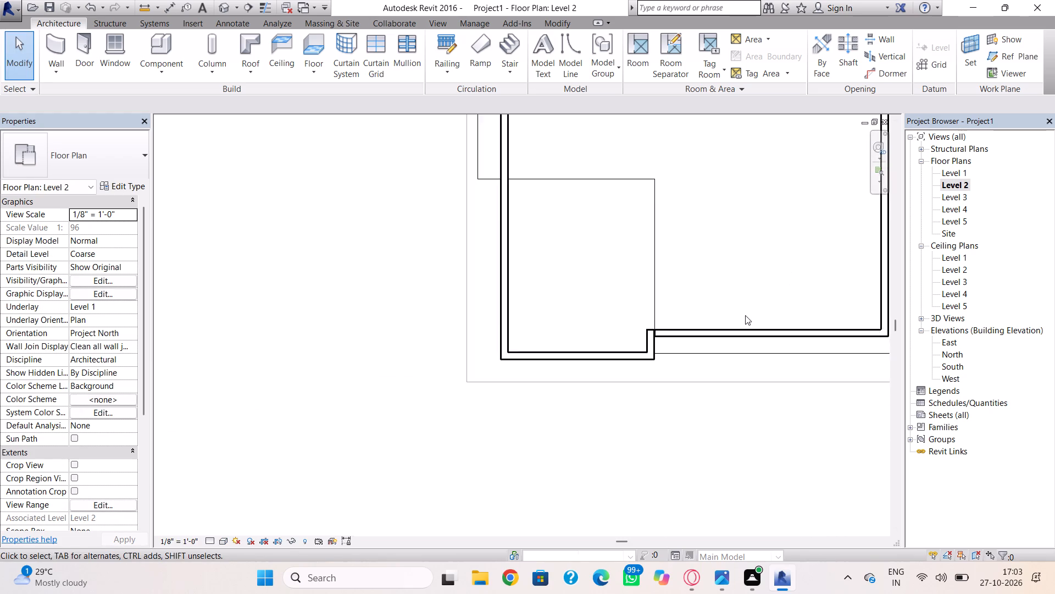
scroll(745, 315, down, 2)
middle_drag(735, 326, 599, 432)
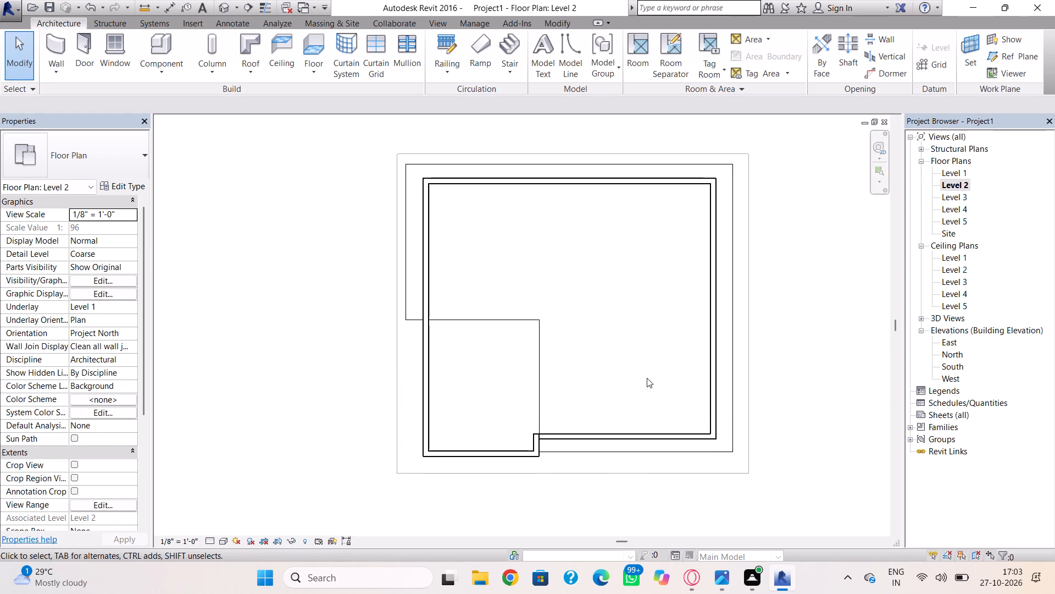
click(62, 53)
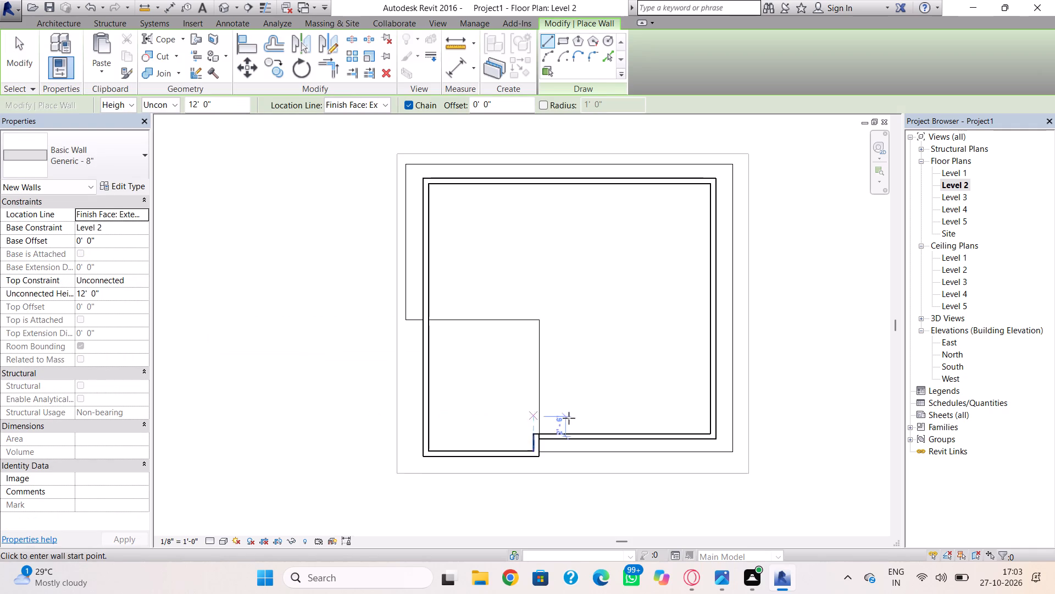
click(707, 399)
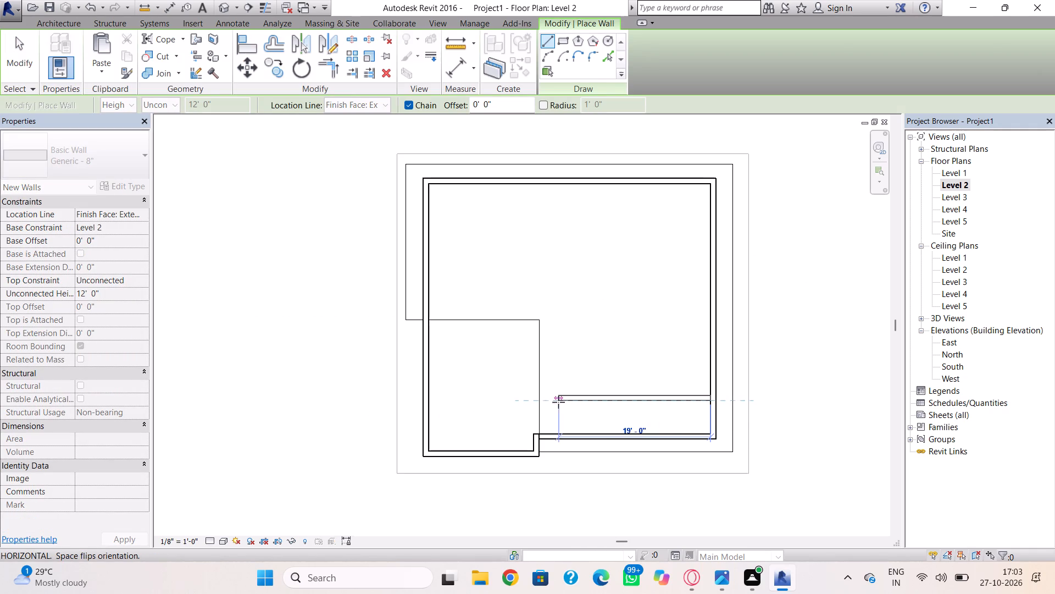
click(541, 404)
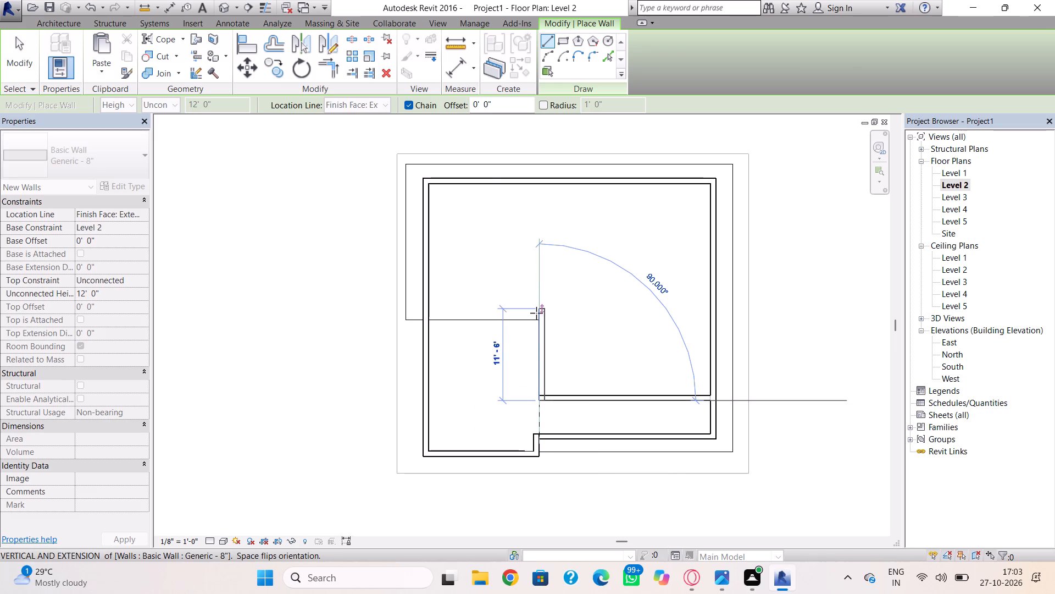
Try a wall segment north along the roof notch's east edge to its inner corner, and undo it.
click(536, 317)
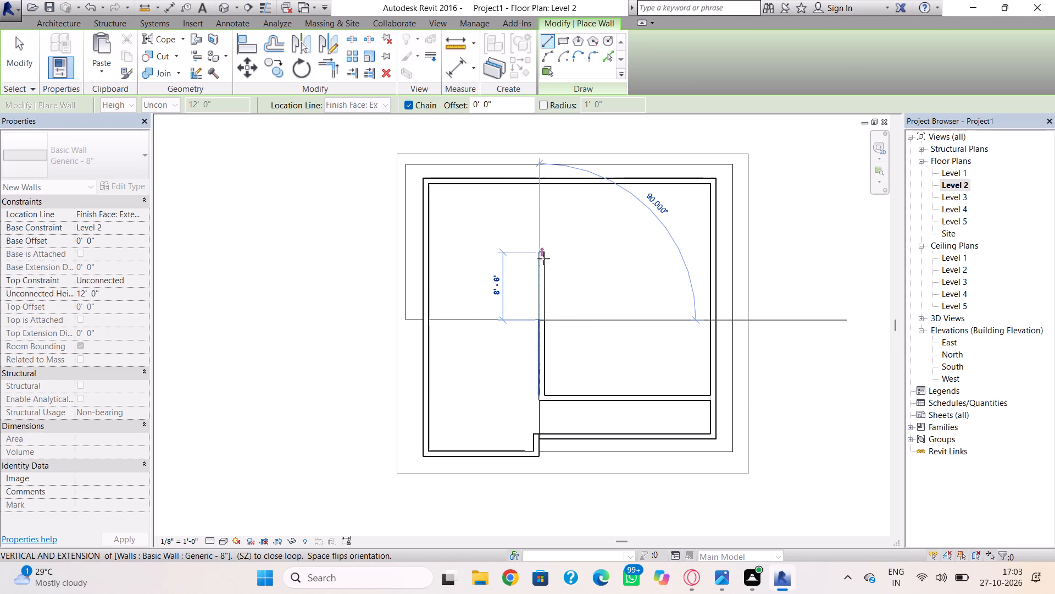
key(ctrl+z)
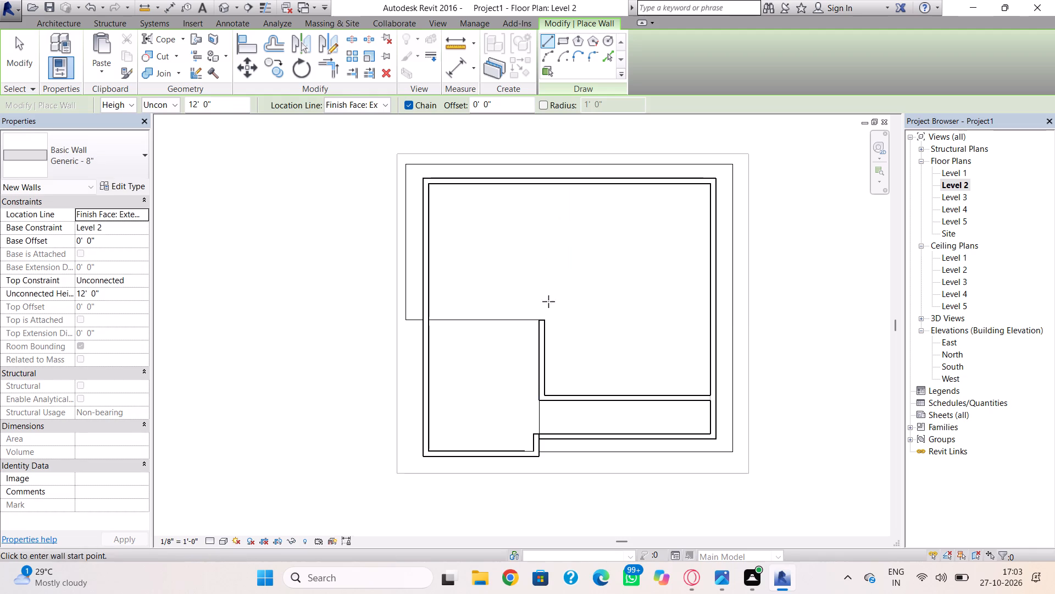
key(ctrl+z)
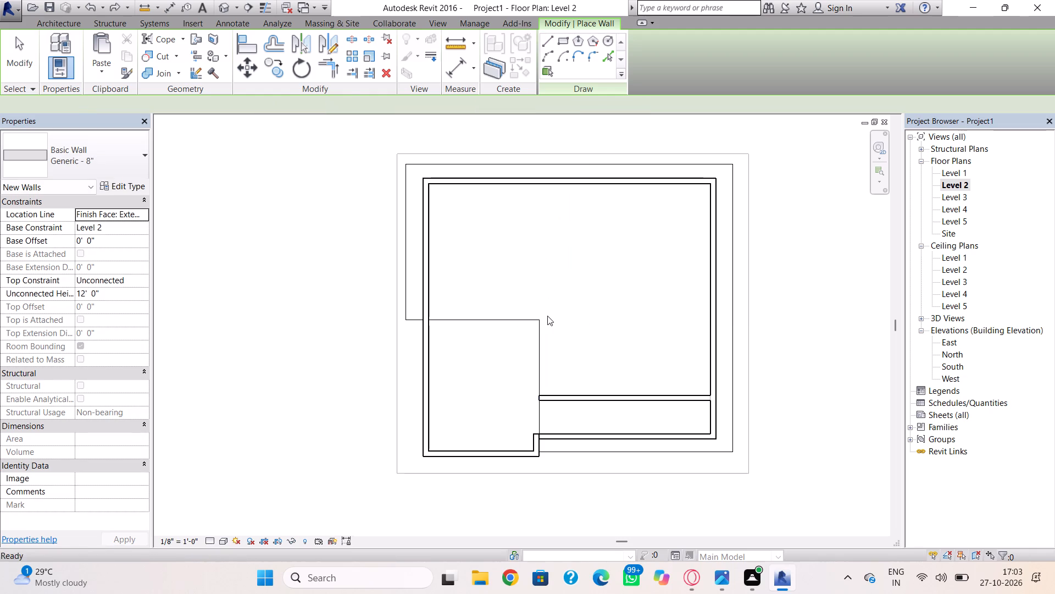
Draw Generic - 8" walls from the new wall's west end north to the roof notch's inner corner and west to the building's west wall.
click(541, 396)
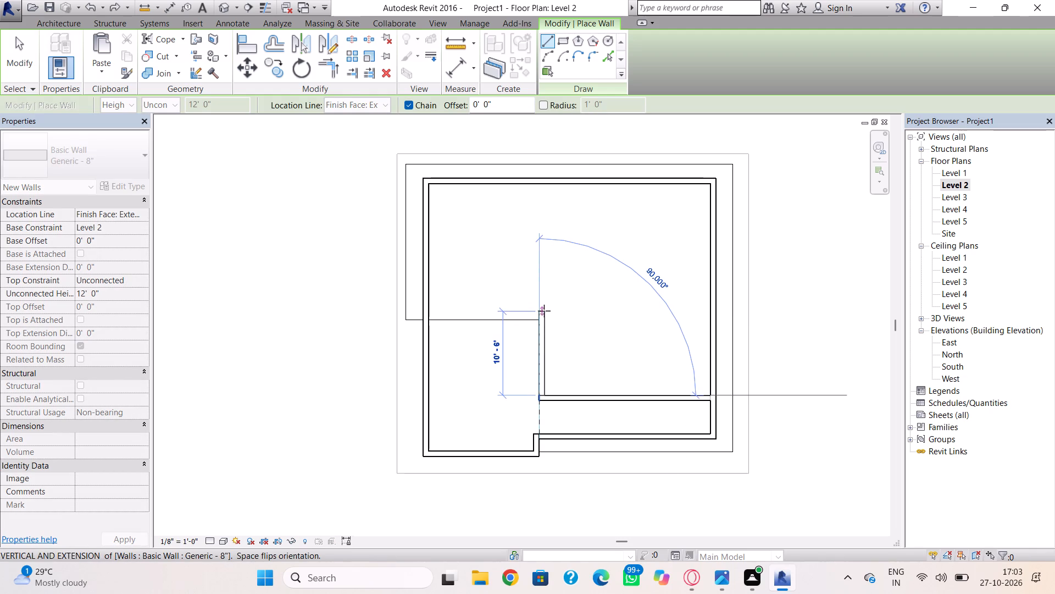
click(543, 318)
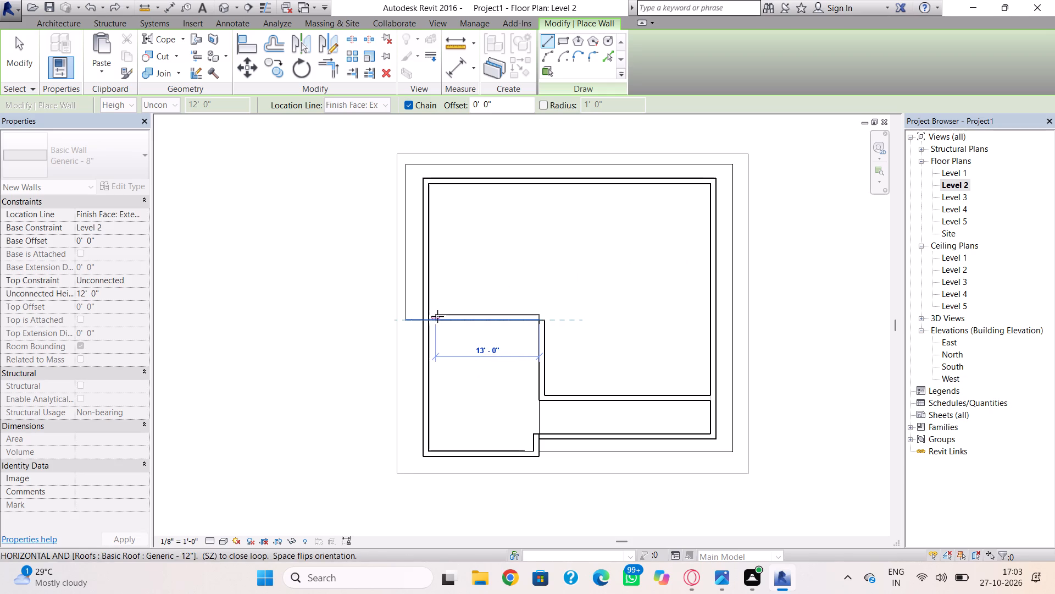
click(429, 318)
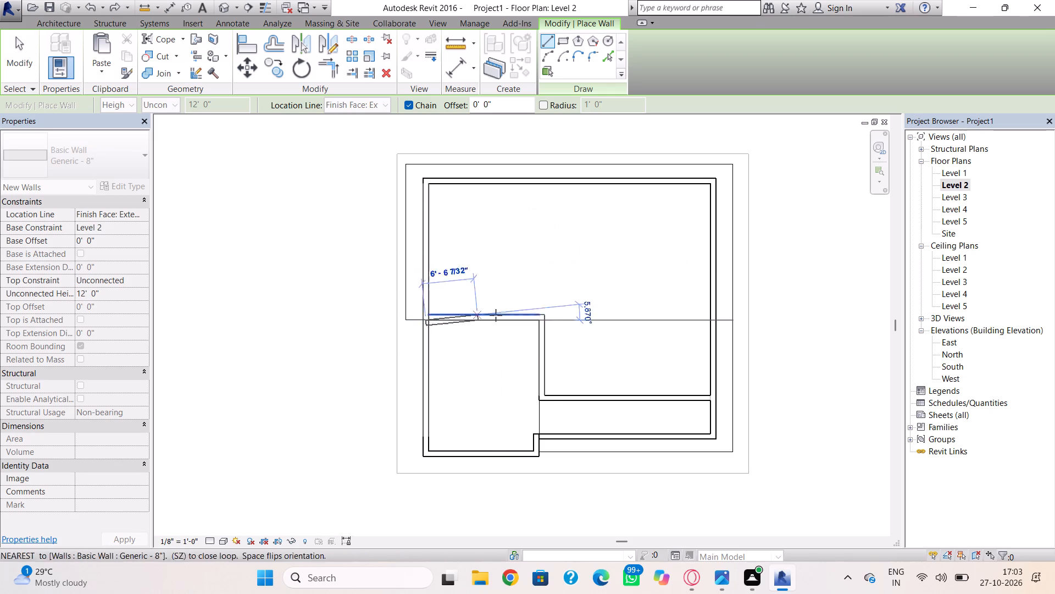
key(Escape)
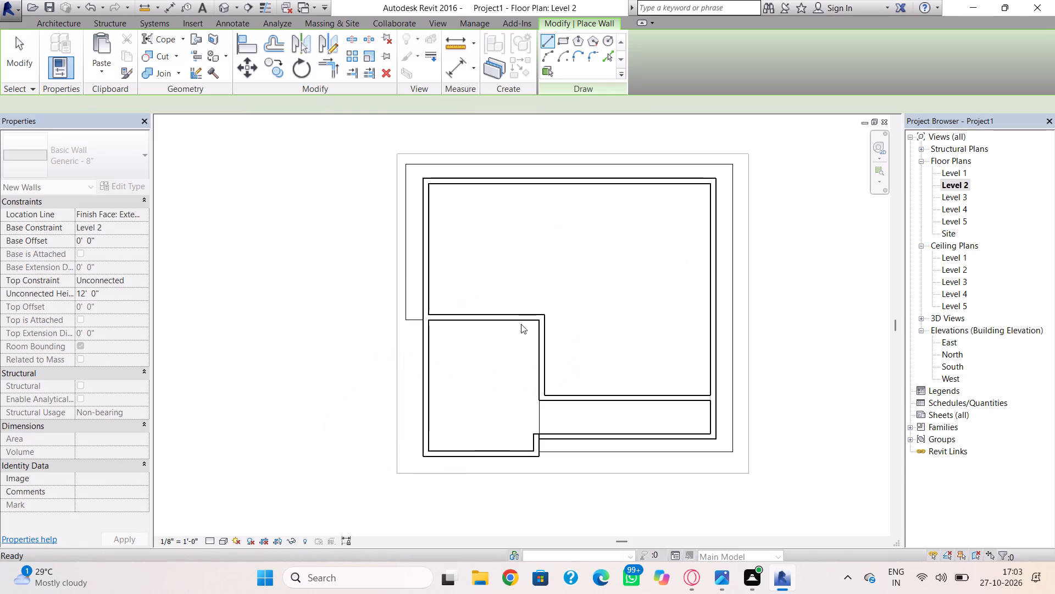
Draw a Generic - 8" partition from the notch corner north to the north wall, and another from that wall line's midpoint to the east wall.
click(546, 313)
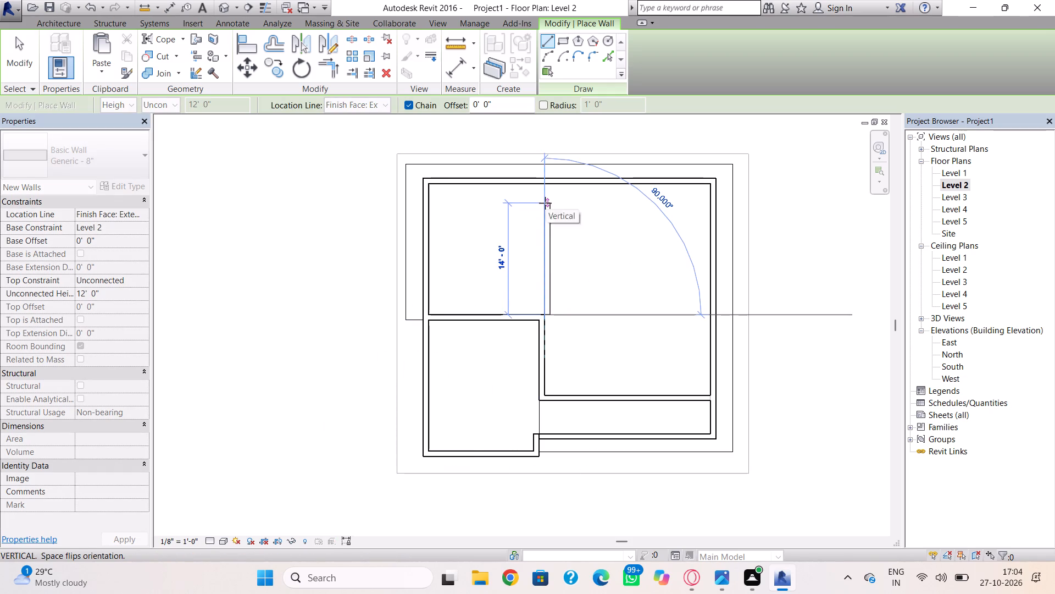
key(space)
click(546, 185)
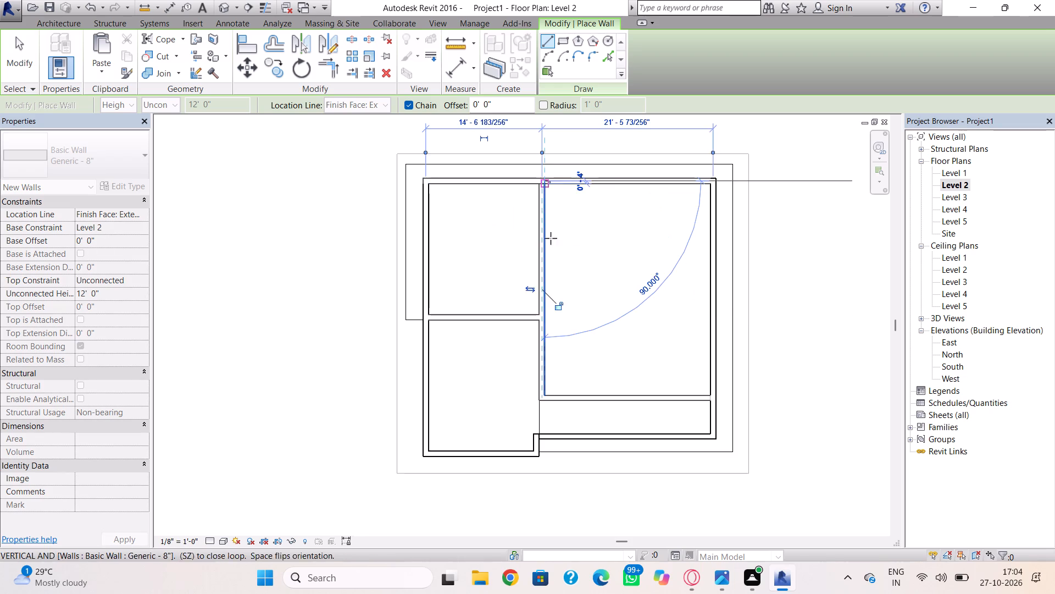
key(Escape)
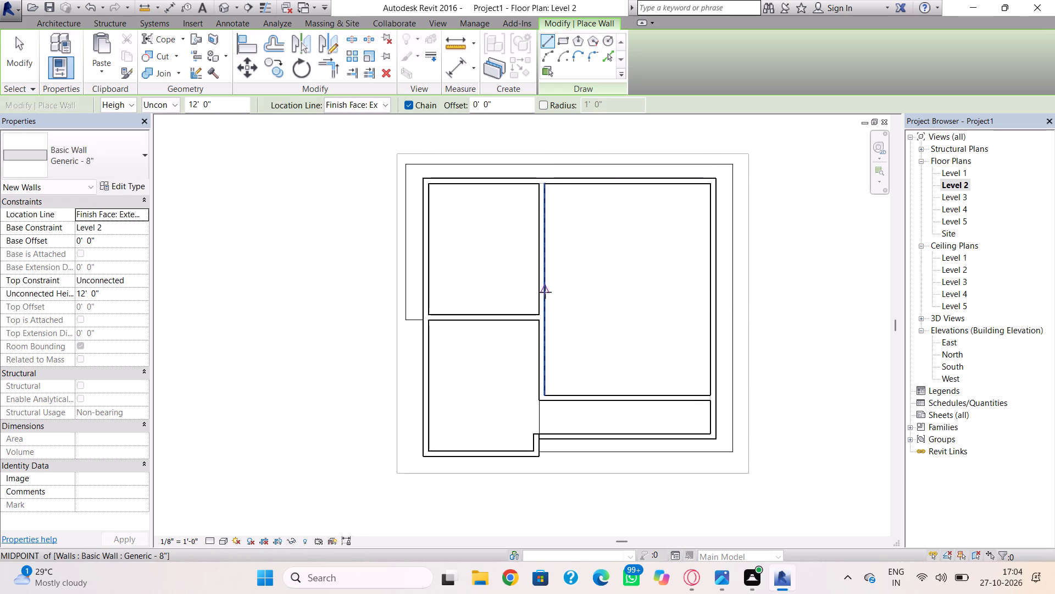
click(545, 291)
click(707, 287)
key(Escape)
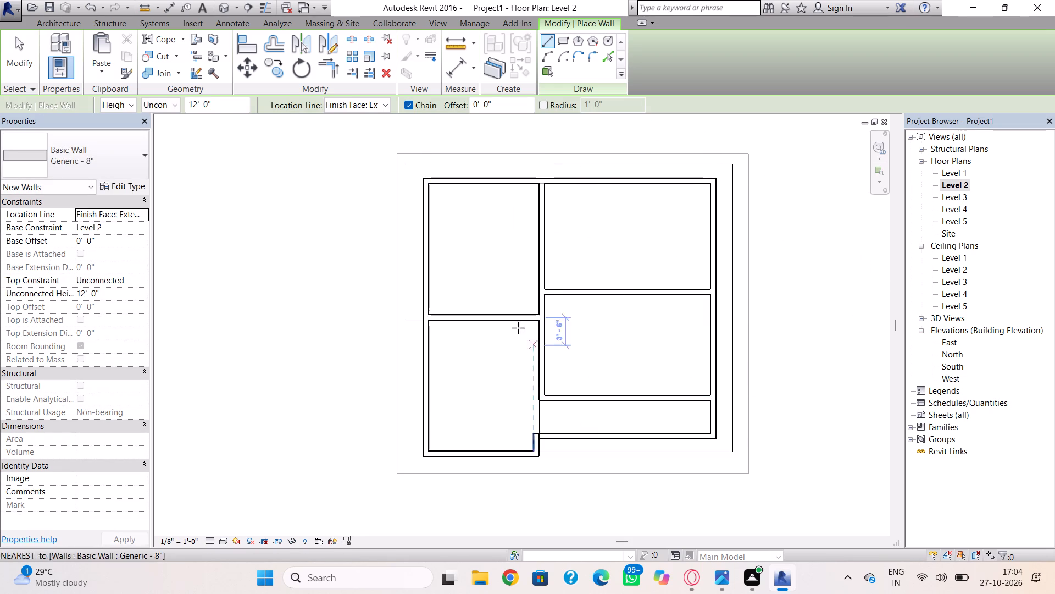
Examine the building's front facade and southwest enclosure in 3D, and return to the Level 2 plan.
click(227, 10)
scroll(628, 408, down, 3)
middle_drag(624, 364, 619, 315)
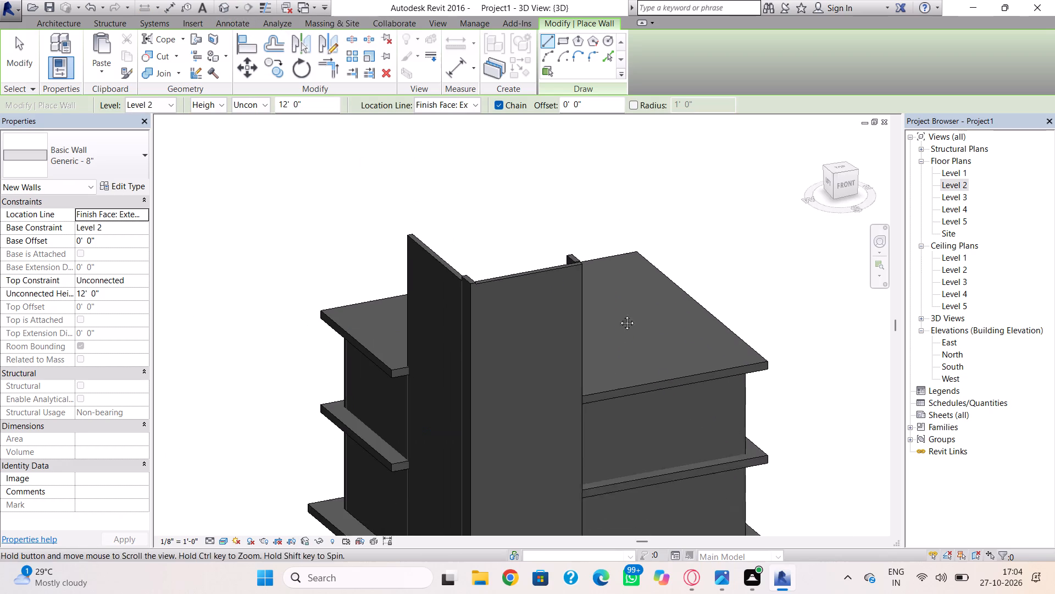
middle_drag(619, 315, 619, 304)
scroll(757, 456, down, 3)
middle_drag(747, 439, 710, 351)
scroll(710, 351, up, 2)
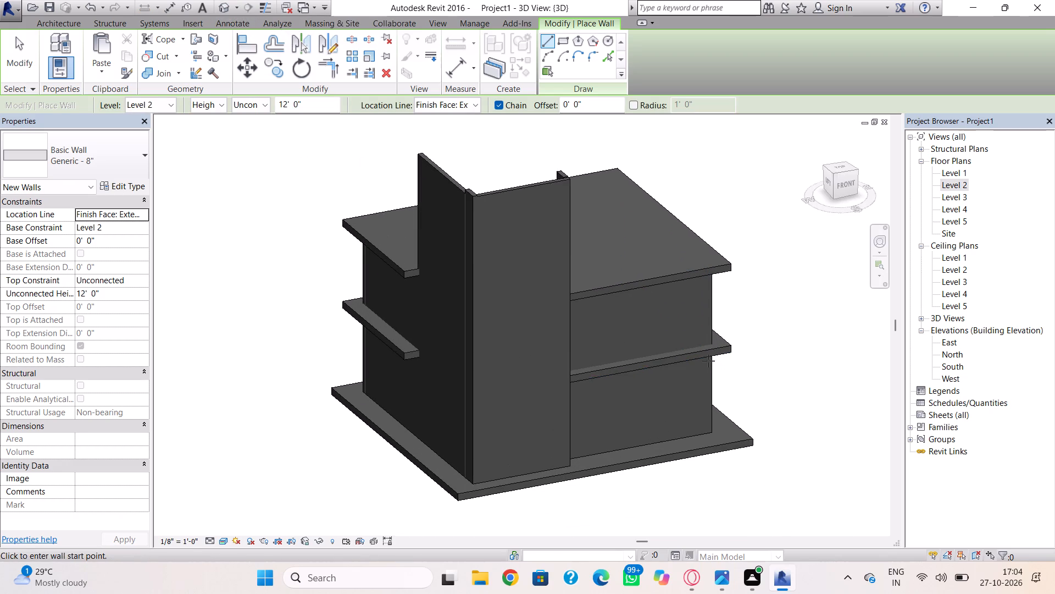
scroll(708, 361, up, 4)
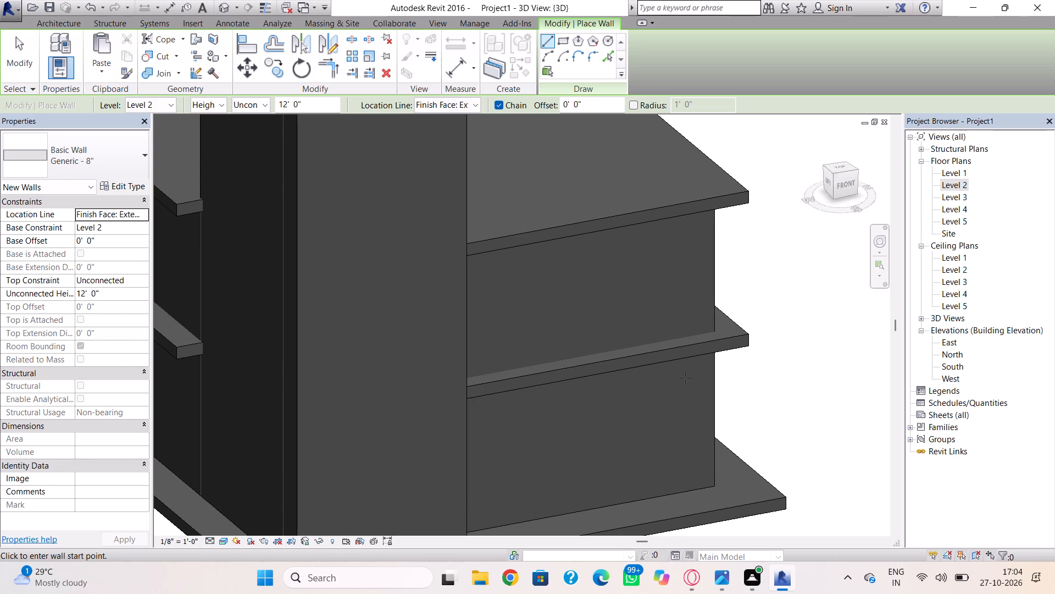
shift+right_drag(682, 380, 642, 397)
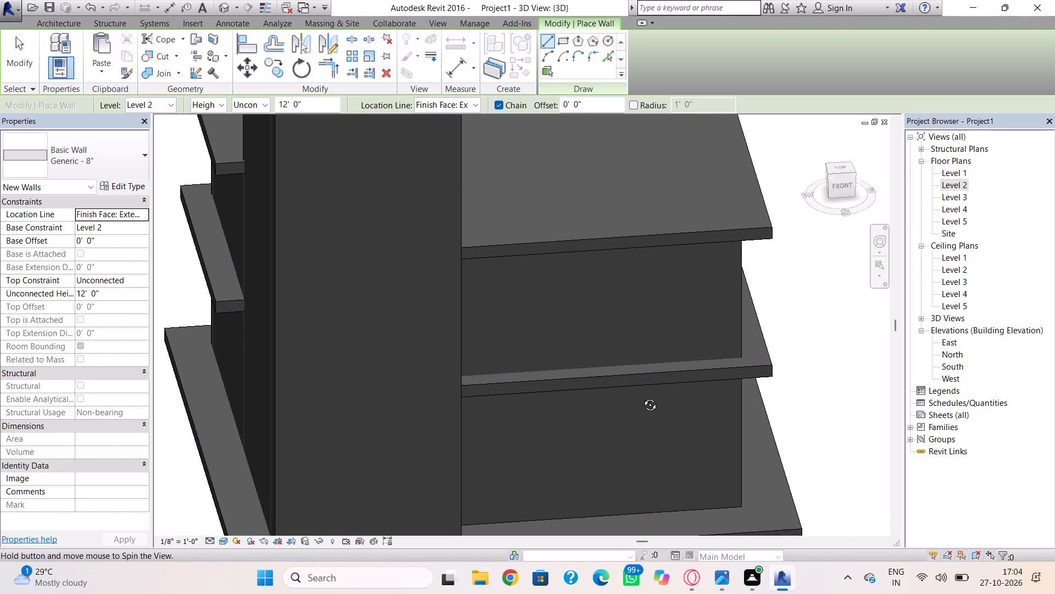
shift+right_drag(642, 397, 632, 387)
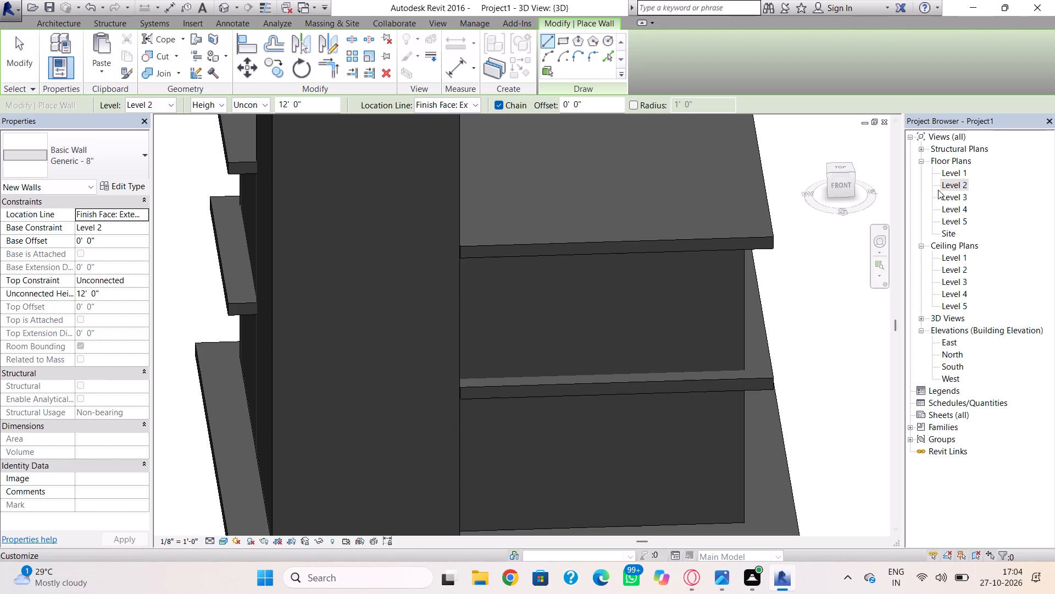
double_click(956, 180)
middle_click(624, 322)
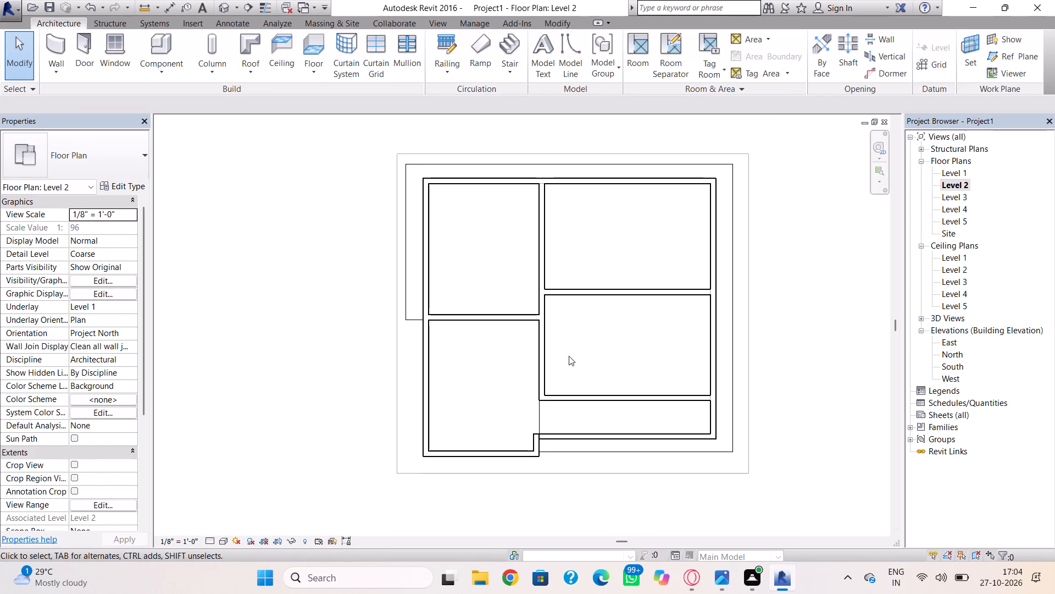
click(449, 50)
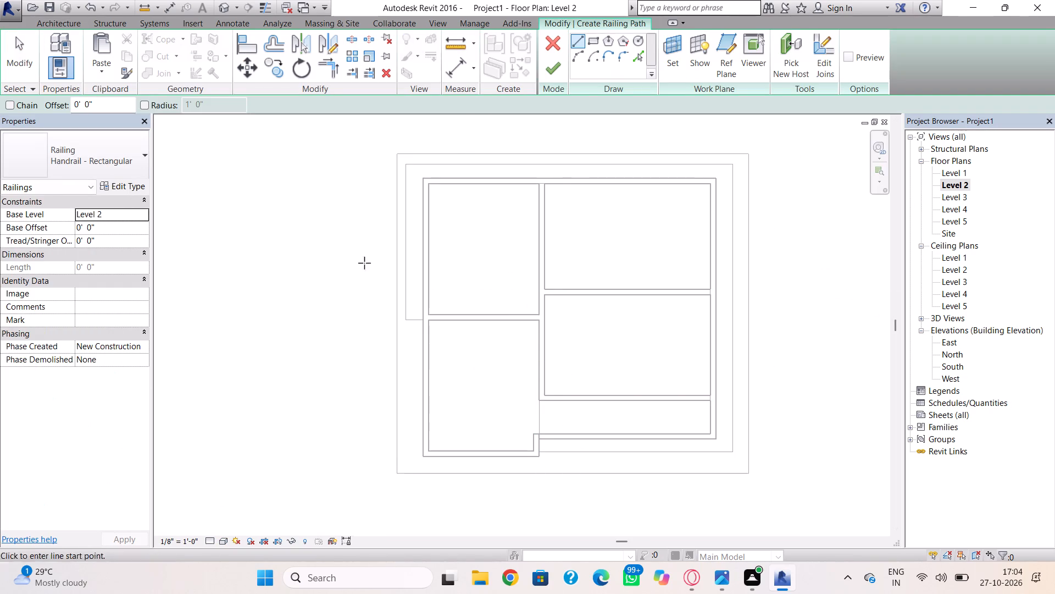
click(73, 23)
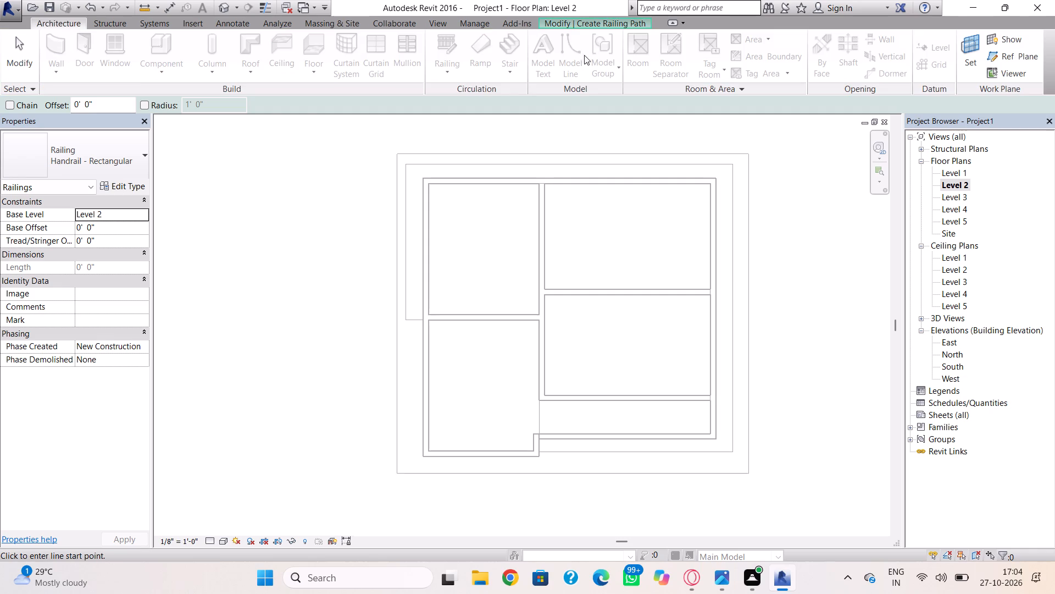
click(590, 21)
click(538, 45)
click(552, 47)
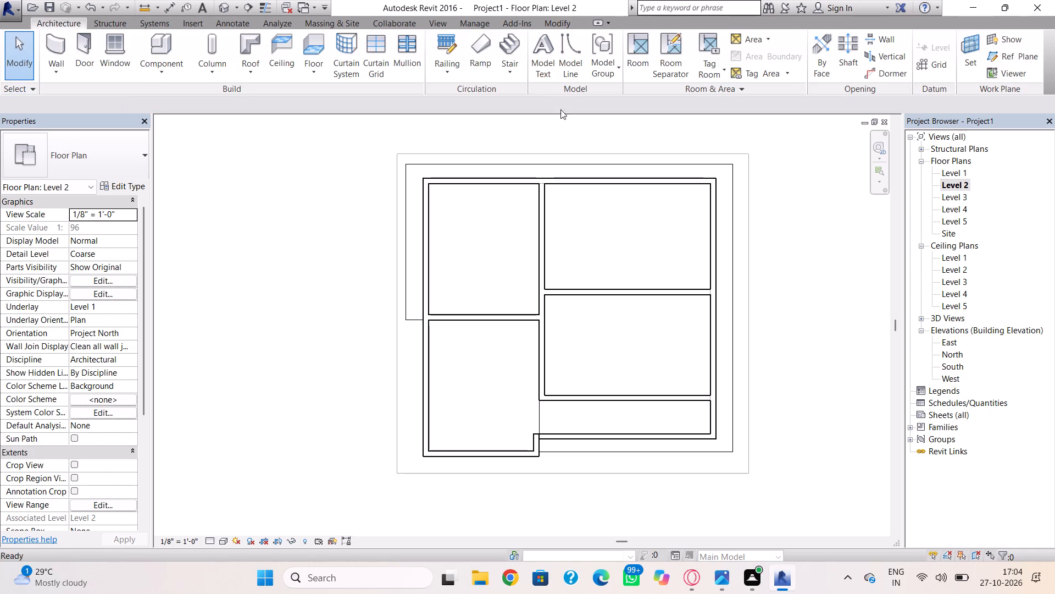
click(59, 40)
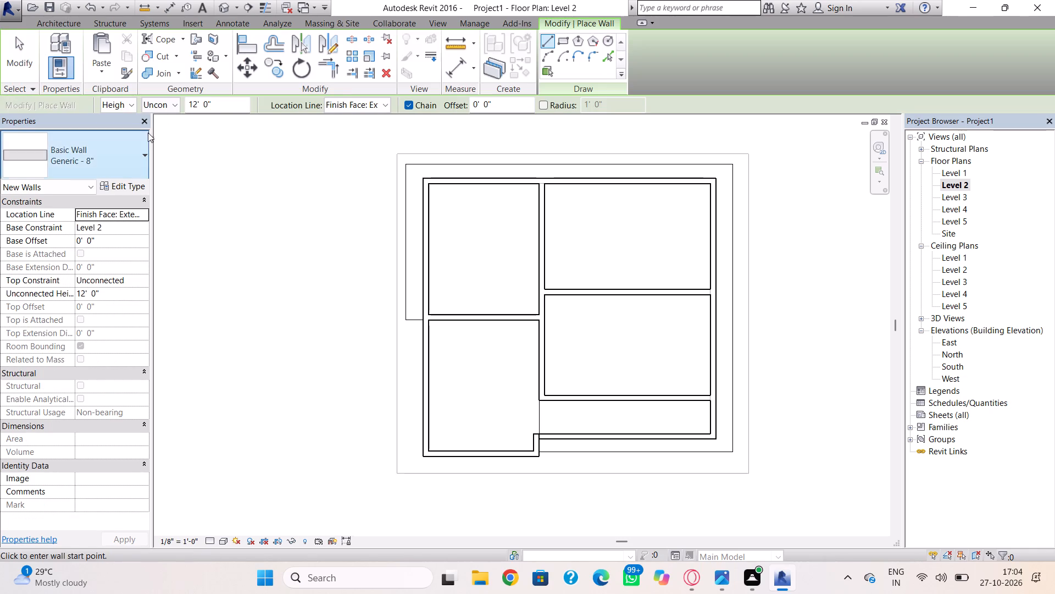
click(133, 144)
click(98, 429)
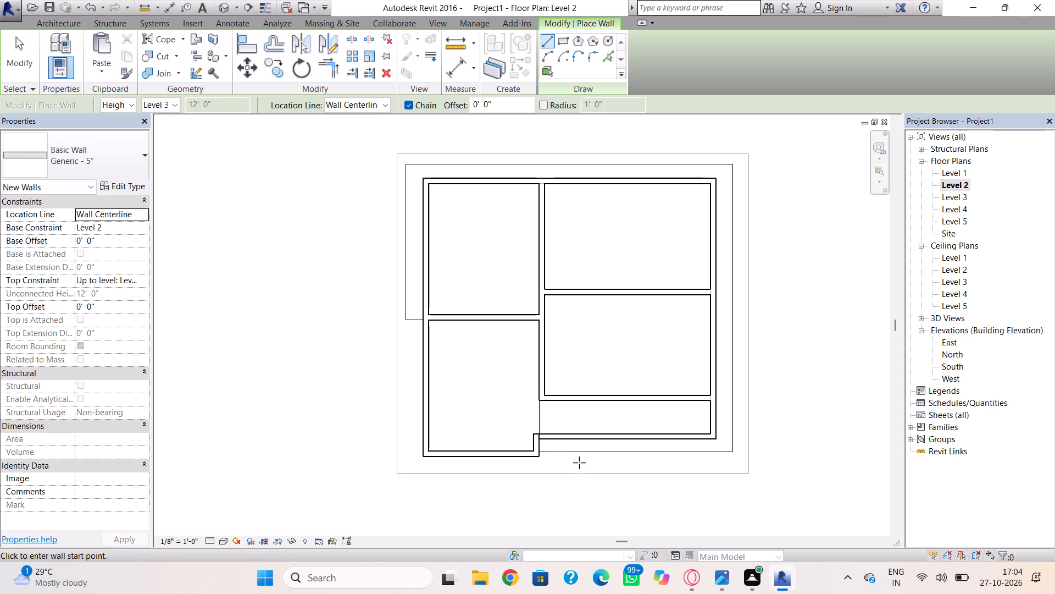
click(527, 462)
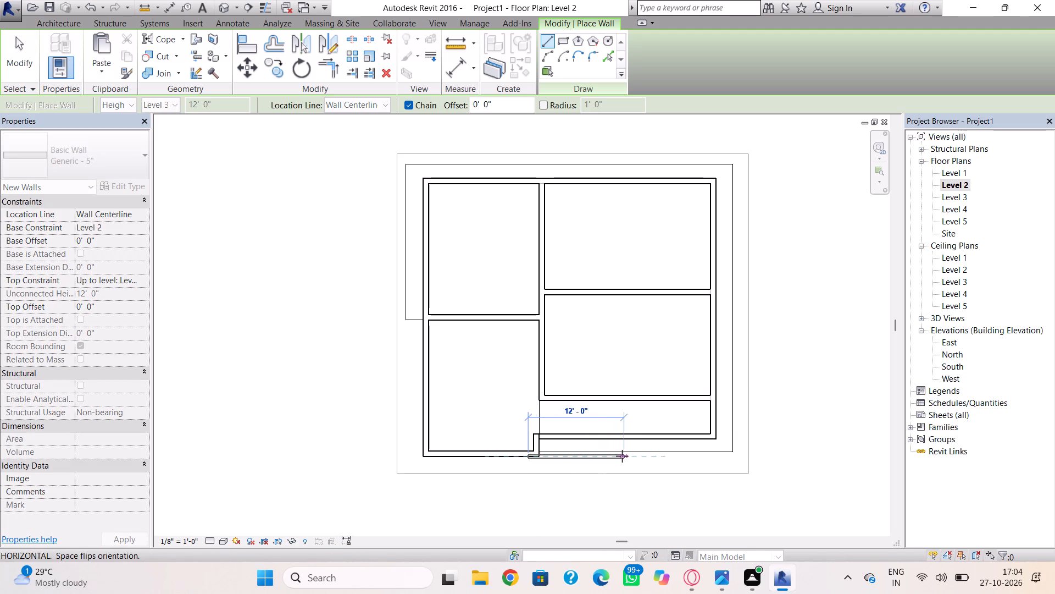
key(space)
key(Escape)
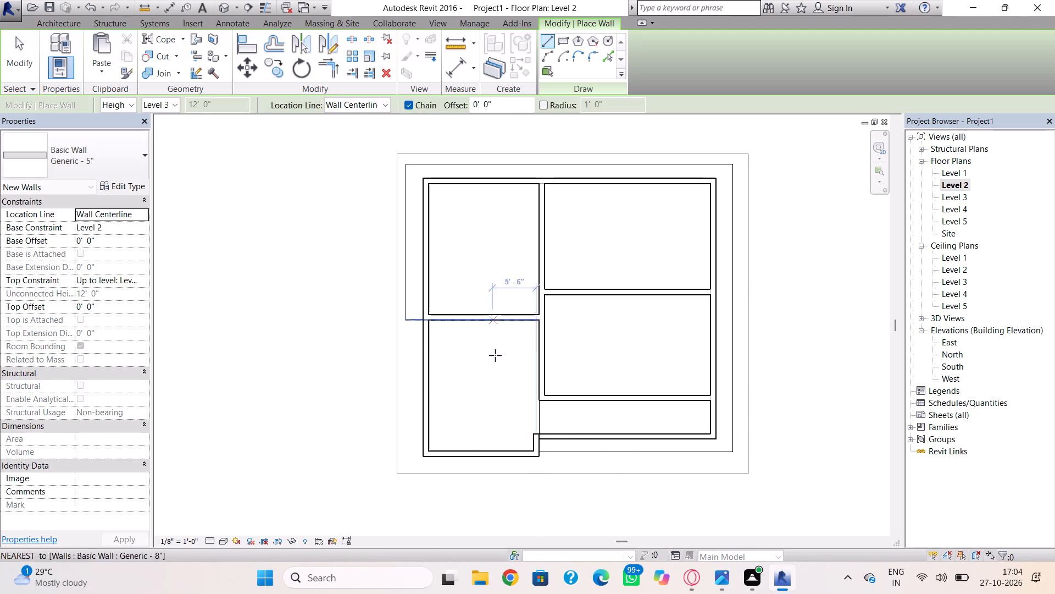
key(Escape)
Nudge the southwest enclosure's south wall two increments north in the Level 2 plan.
click(511, 448)
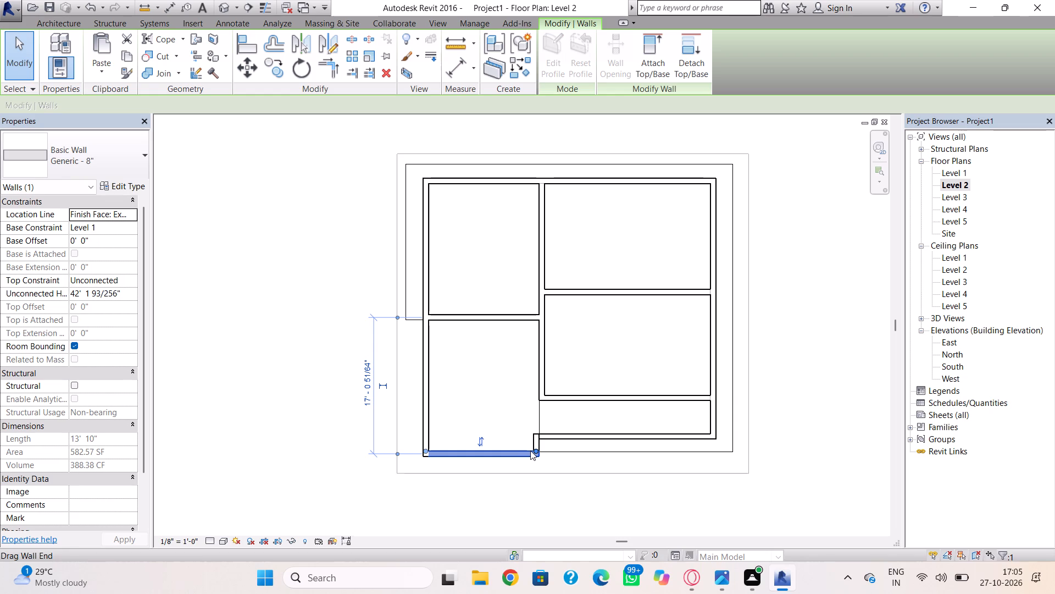
key(Up)
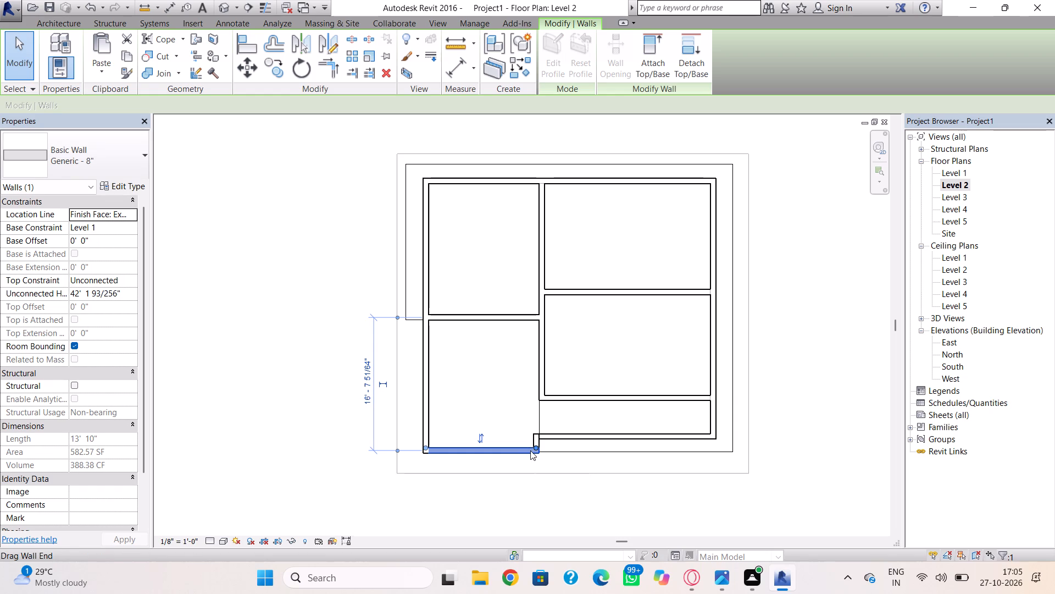
key(Up)
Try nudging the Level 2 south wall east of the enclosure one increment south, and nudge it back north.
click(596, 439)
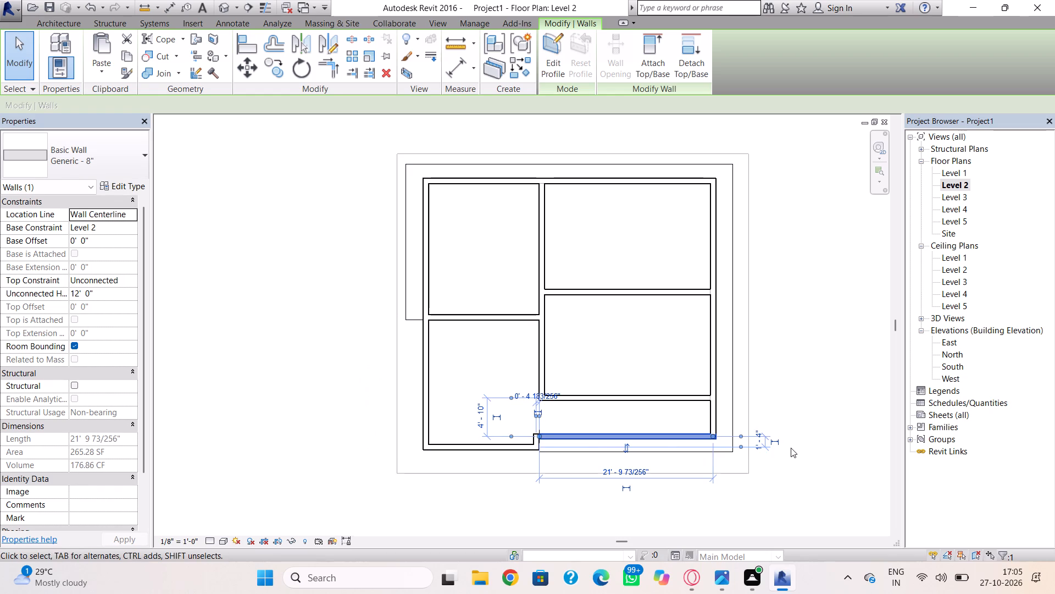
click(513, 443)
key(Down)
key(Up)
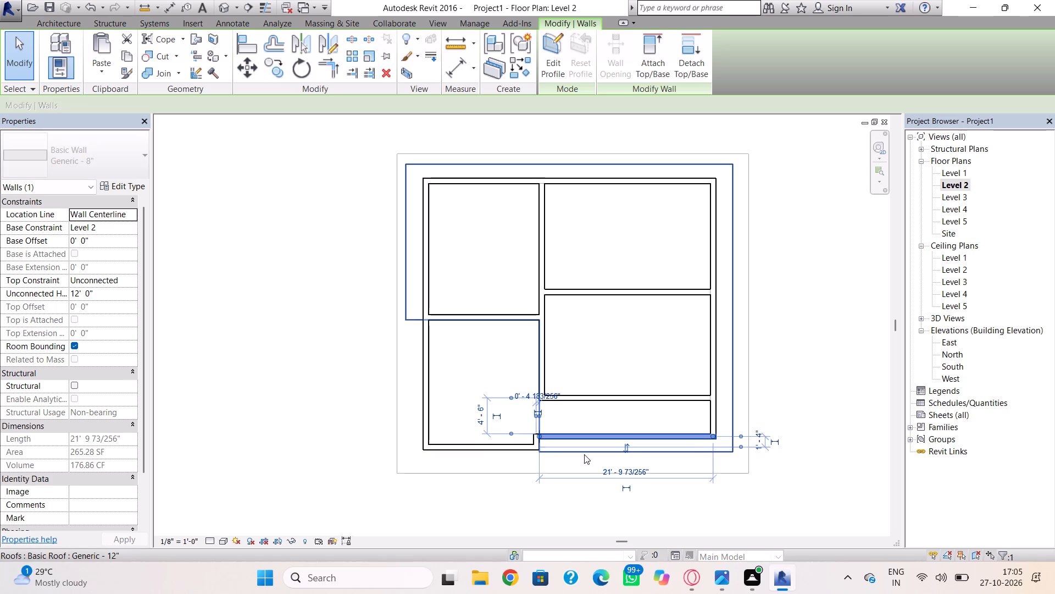
Undo the last nudge of the Level 2 south wall east of the southwest enclosure.
key(ctrl+z)
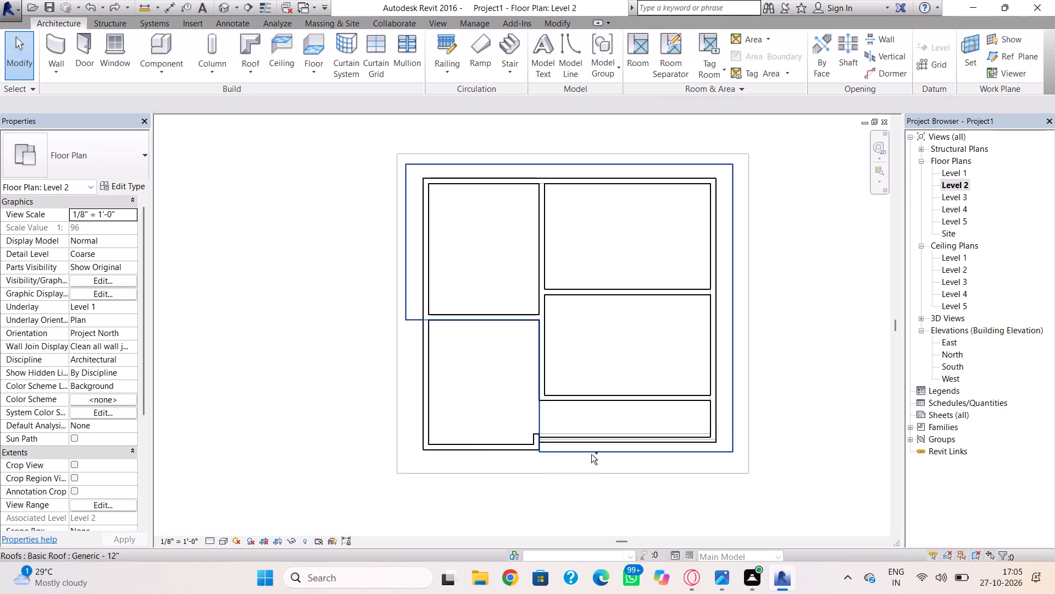
Nudge the southwest enclosure's south wall three increments south in the Level 2 plan.
click(557, 452)
click(509, 445)
scroll(519, 450, up, 4)
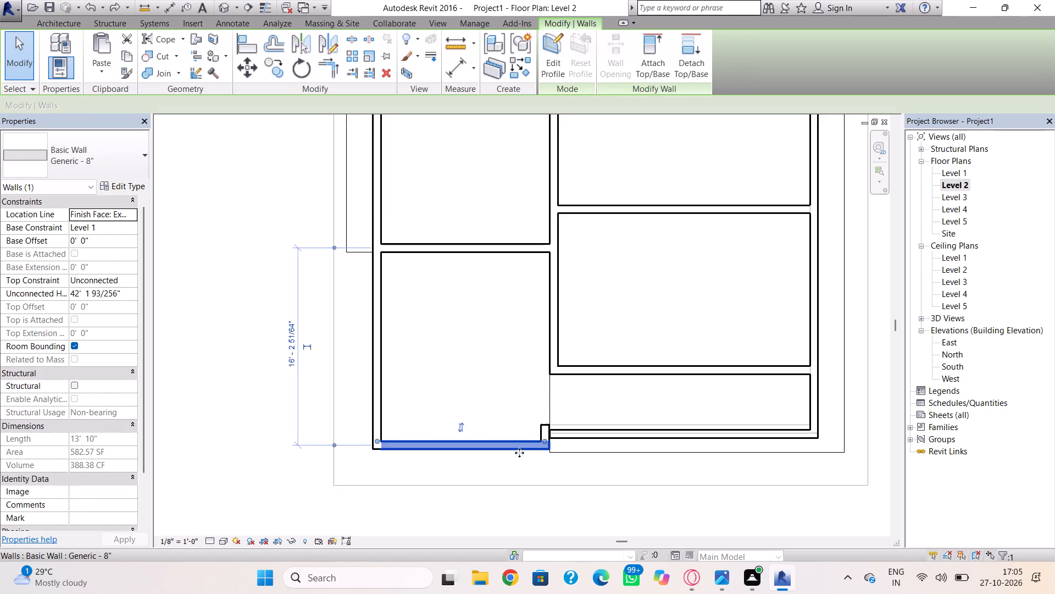
scroll(519, 453, up, 4)
key(Down)
key(Down)
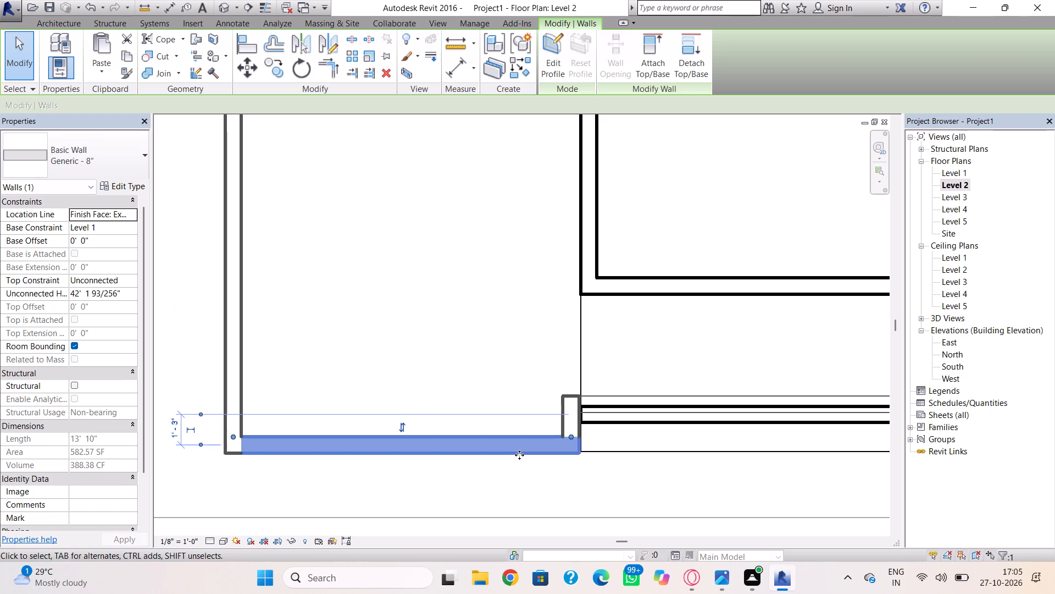
key(Down)
Edit the Level 2 roof footprint, nudging its south boundary line three increments south to meet the enclosure's outer face, and finish the sketch.
click(620, 459)
click(628, 454)
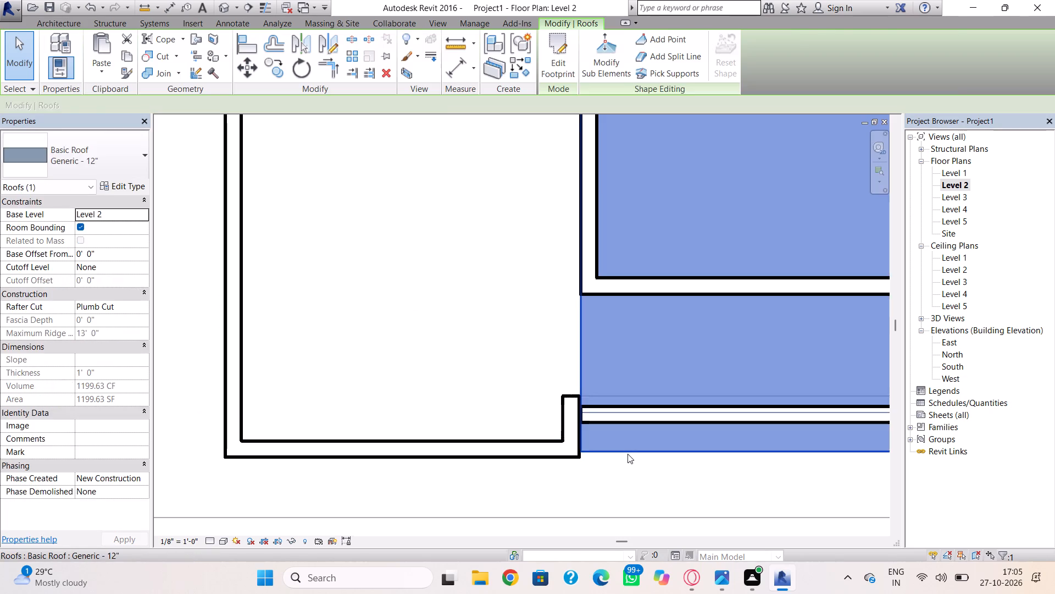
click(628, 454)
click(628, 454)
key(Down)
click(650, 486)
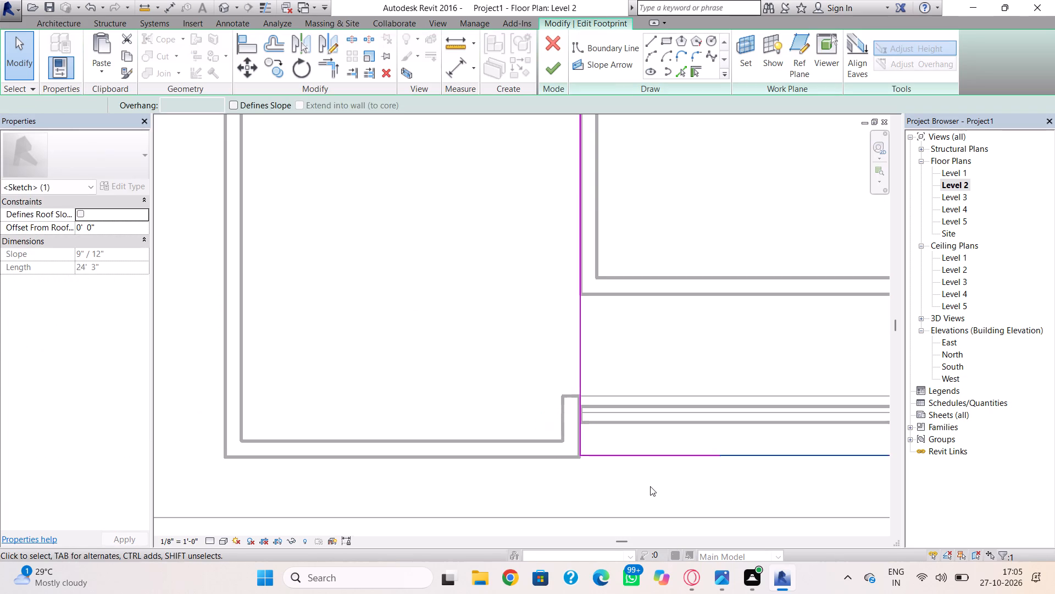
click(670, 455)
scroll(670, 455, up, 9)
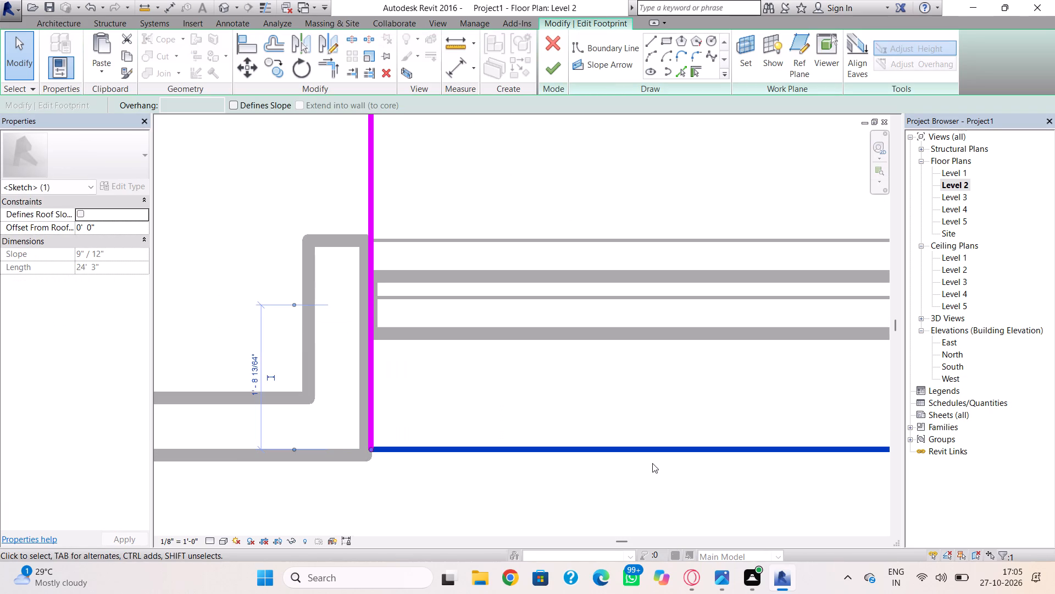
key(Down)
key(Down)
click(656, 443)
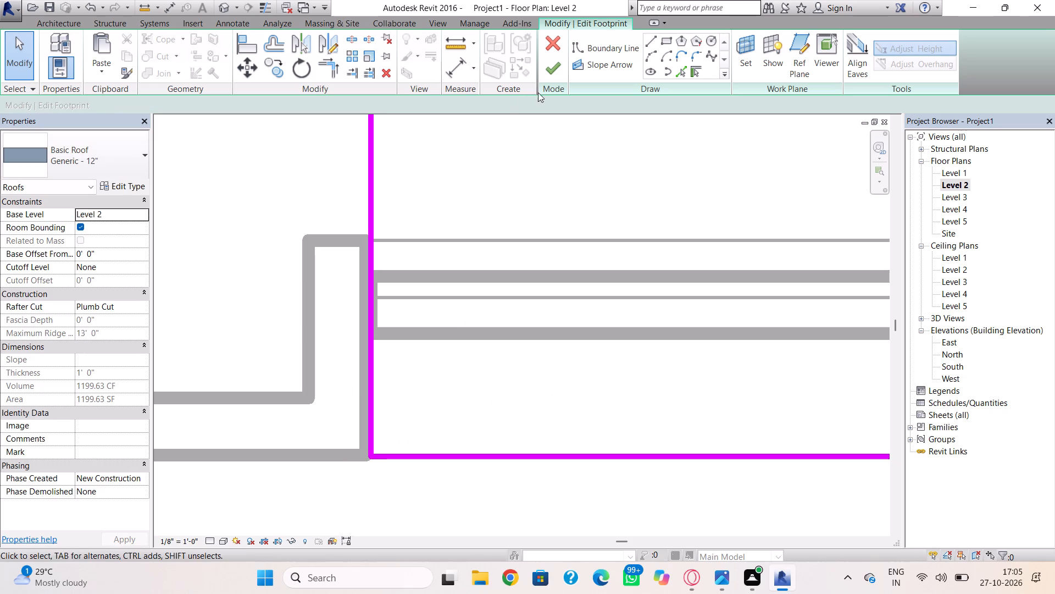
click(548, 66)
click(568, 291)
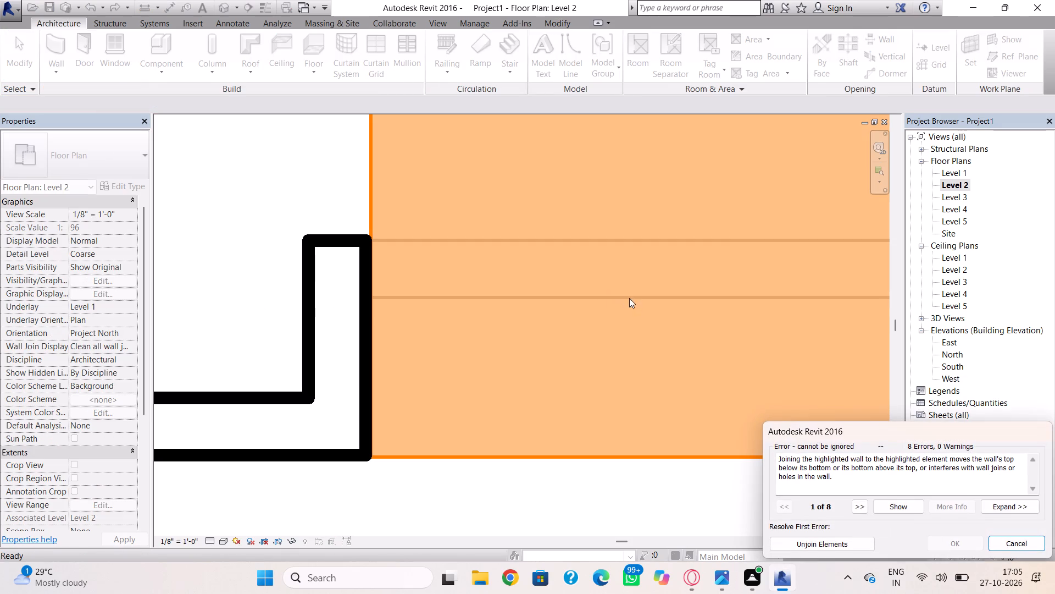
click(1027, 549)
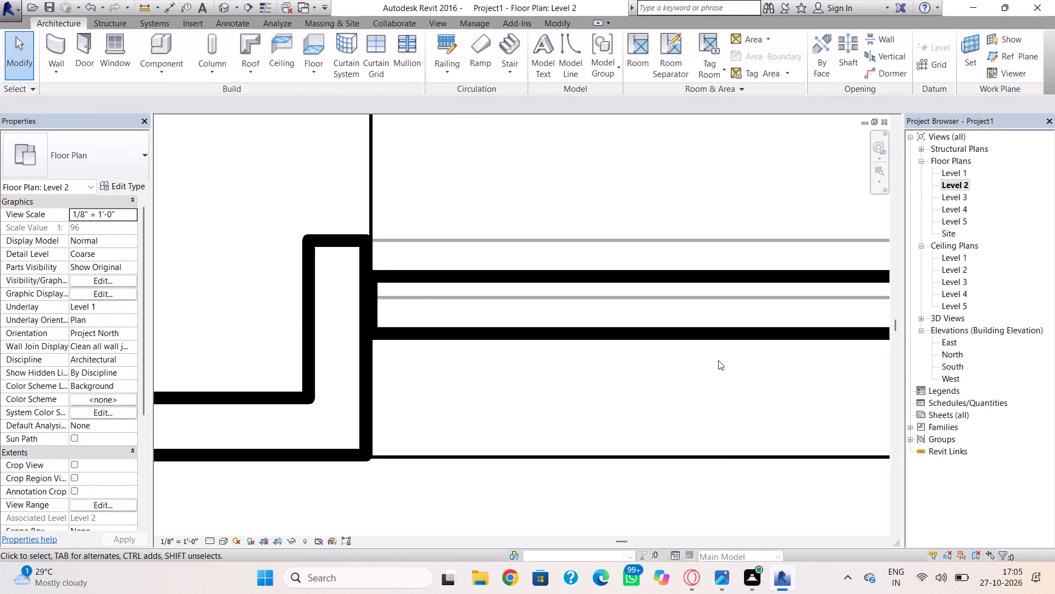
Examine the front facade, roof edges and southwest enclosure in 3D from several angles.
scroll(718, 360, down, 3)
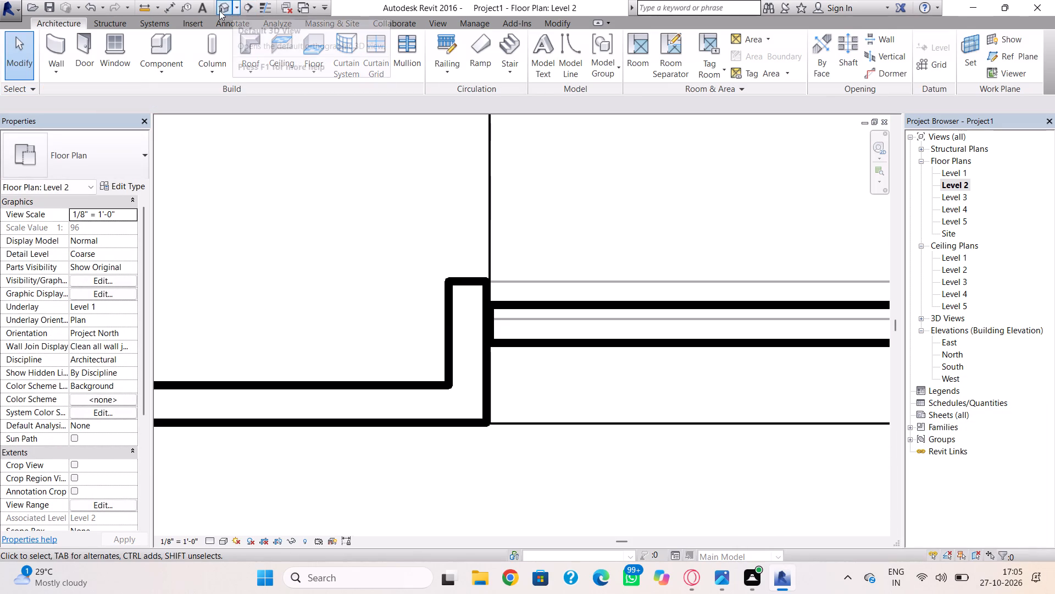
click(214, 9)
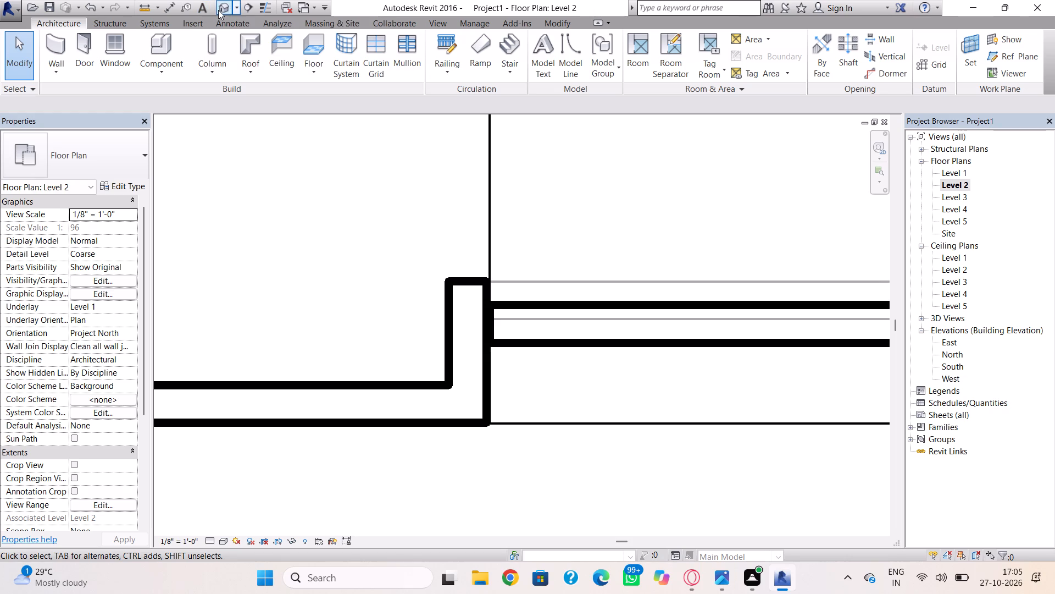
click(218, 10)
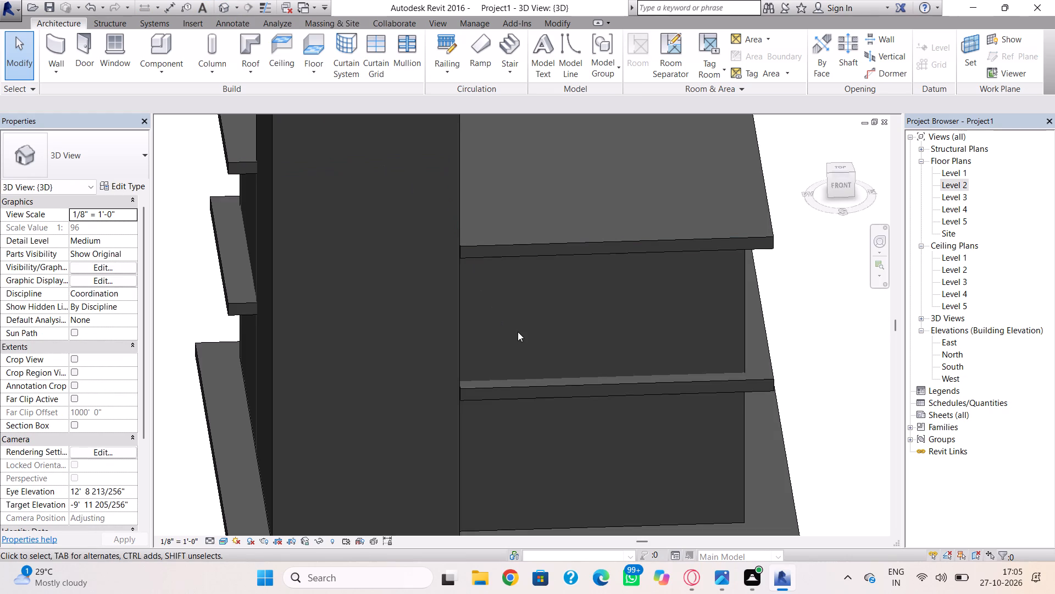
shift+right_drag(519, 332, 364, 260)
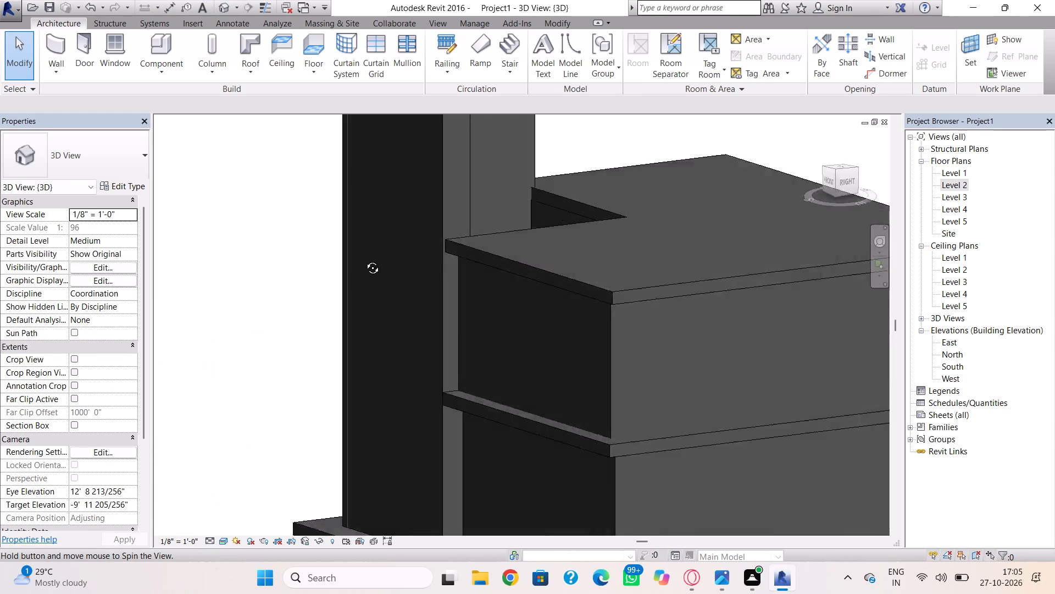
shift+right_drag(364, 260, 625, 371)
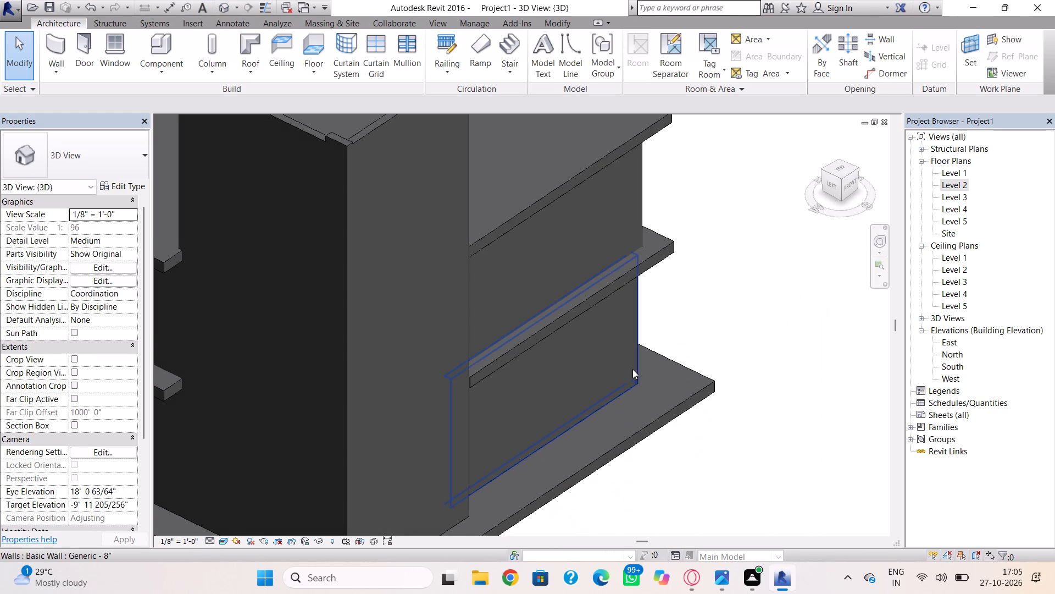
scroll(676, 228, down, 4)
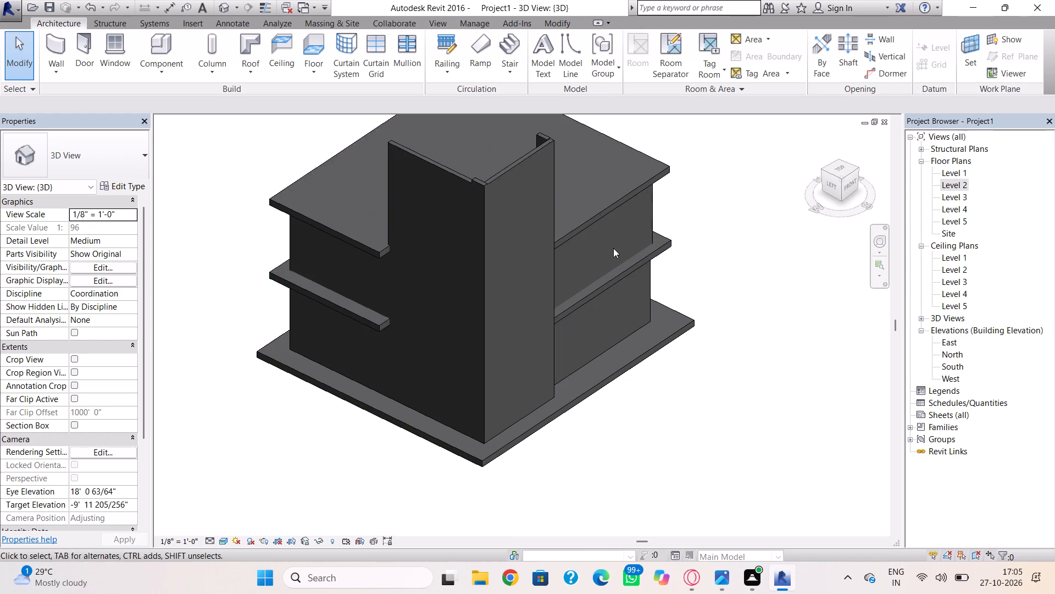
middle_drag(613, 248, 629, 239)
scroll(613, 248, down, 1)
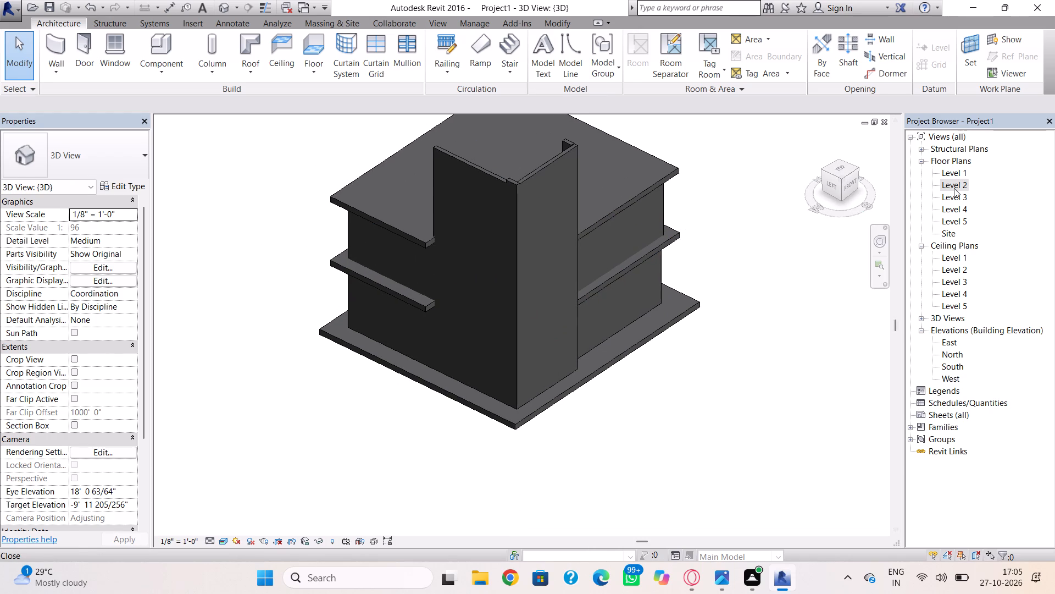
In the Level 2 plan, draw a 5'-8" Generic - 5" wall with a Finish Face: Exterior location line, eastward along the enclosure's south face.
double_click(954, 188)
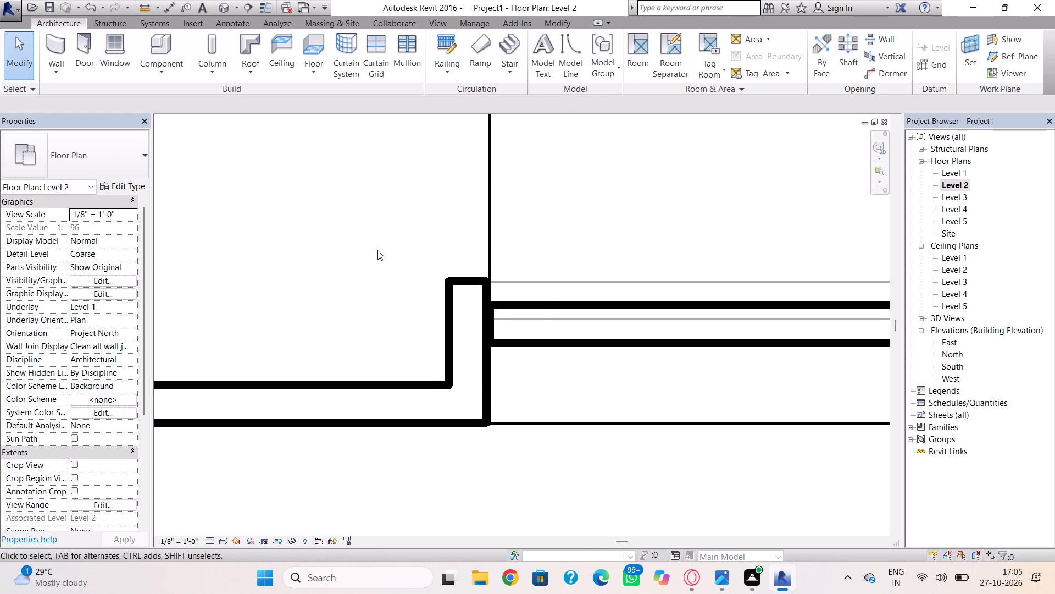
click(68, 56)
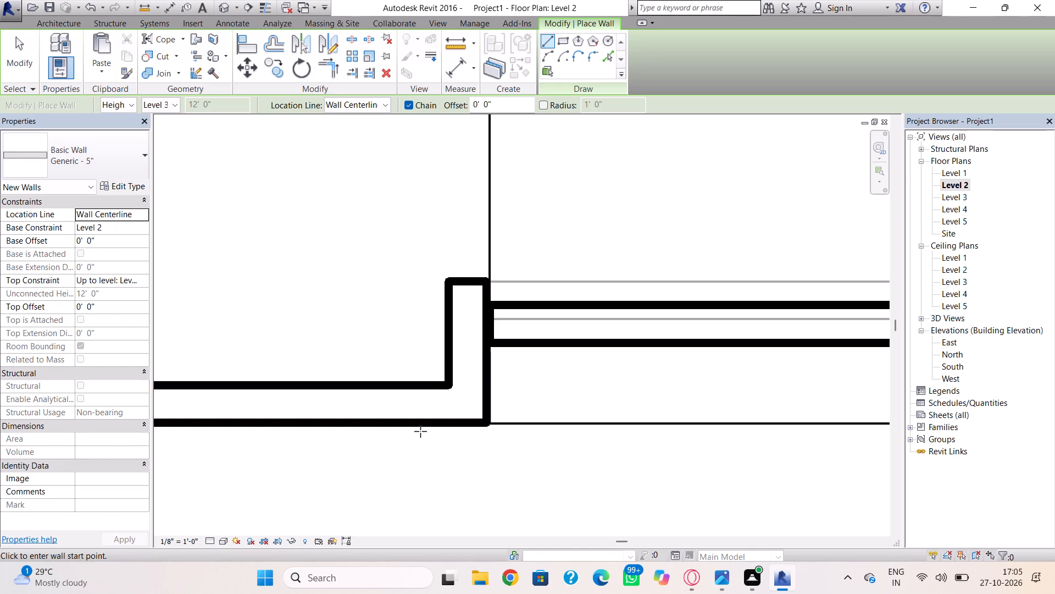
click(377, 422)
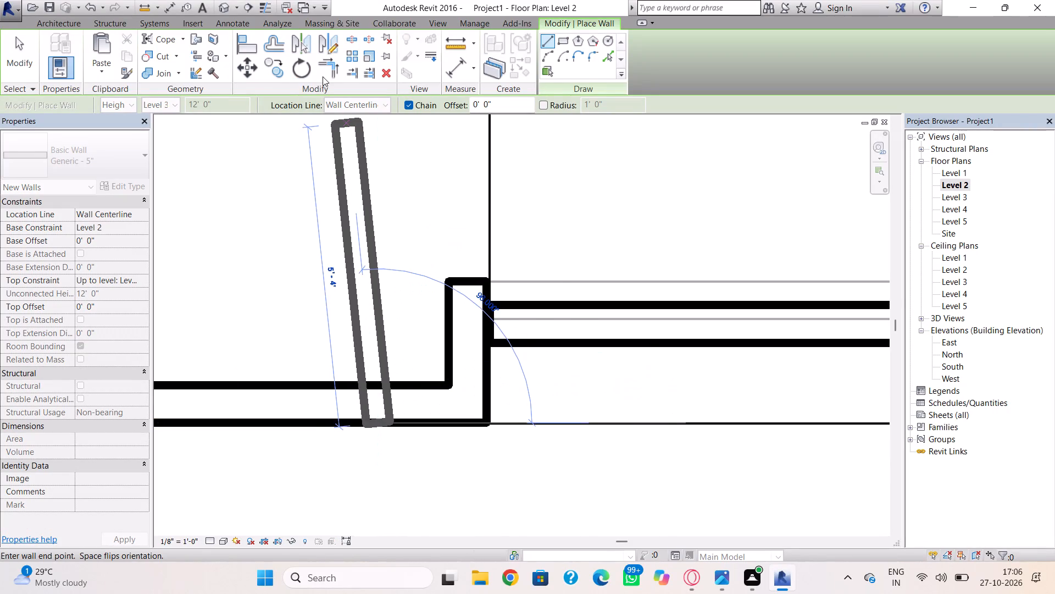
key(Escape)
click(359, 110)
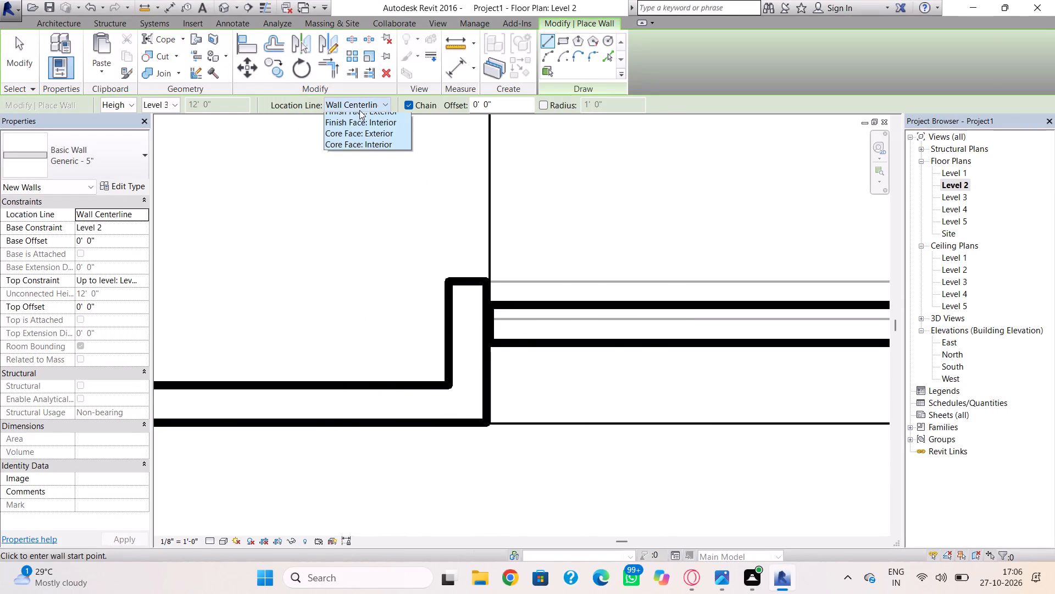
click(384, 142)
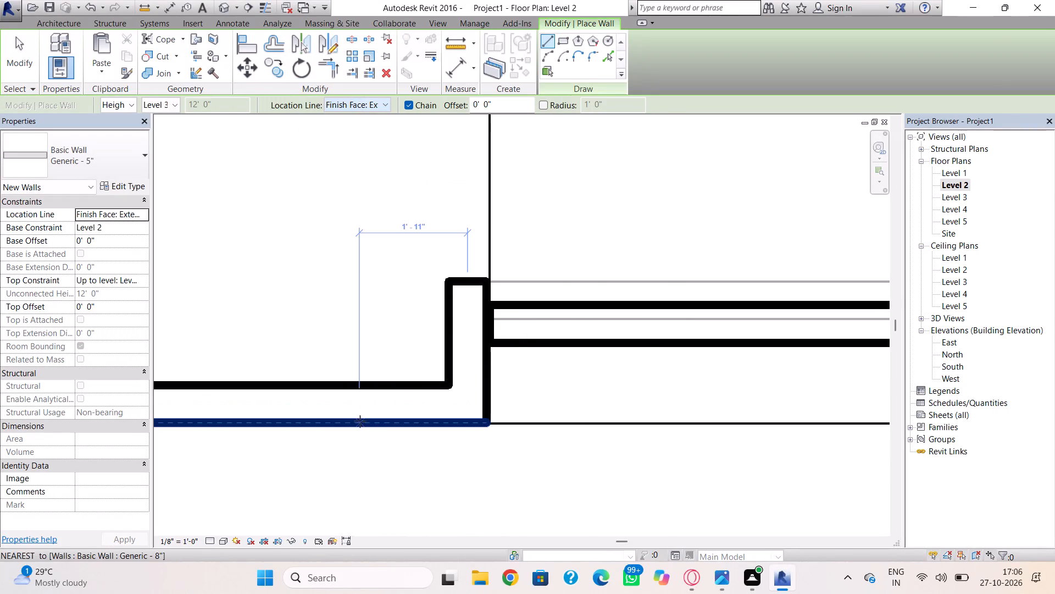
click(358, 425)
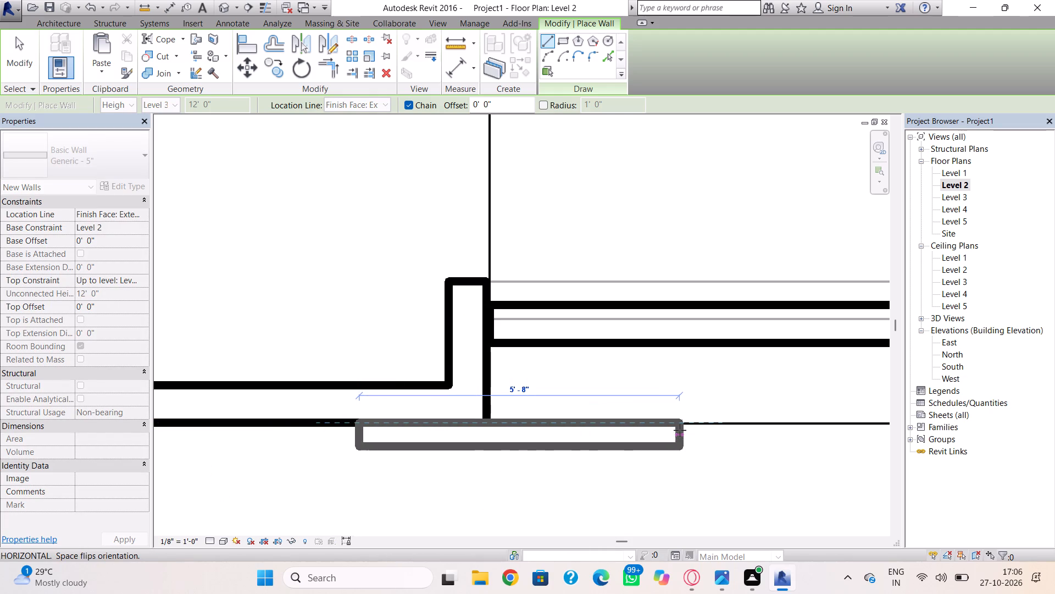
click(681, 430)
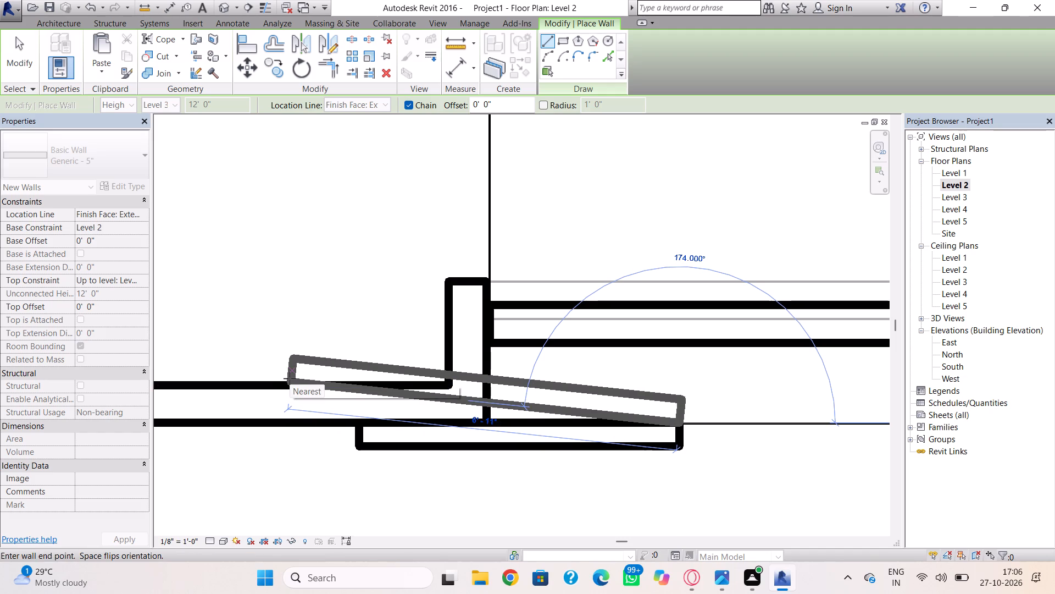
key(Escape)
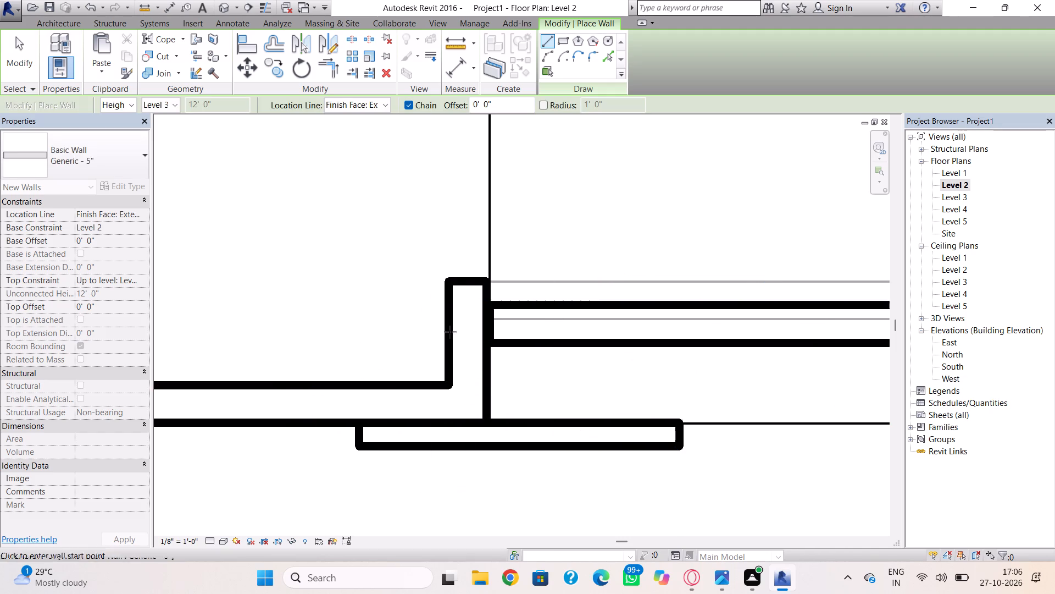
In 3D, stretch the top of the new Generic - 5" facade wall upward past the upper roof slab, below the enclosure's top.
click(221, 3)
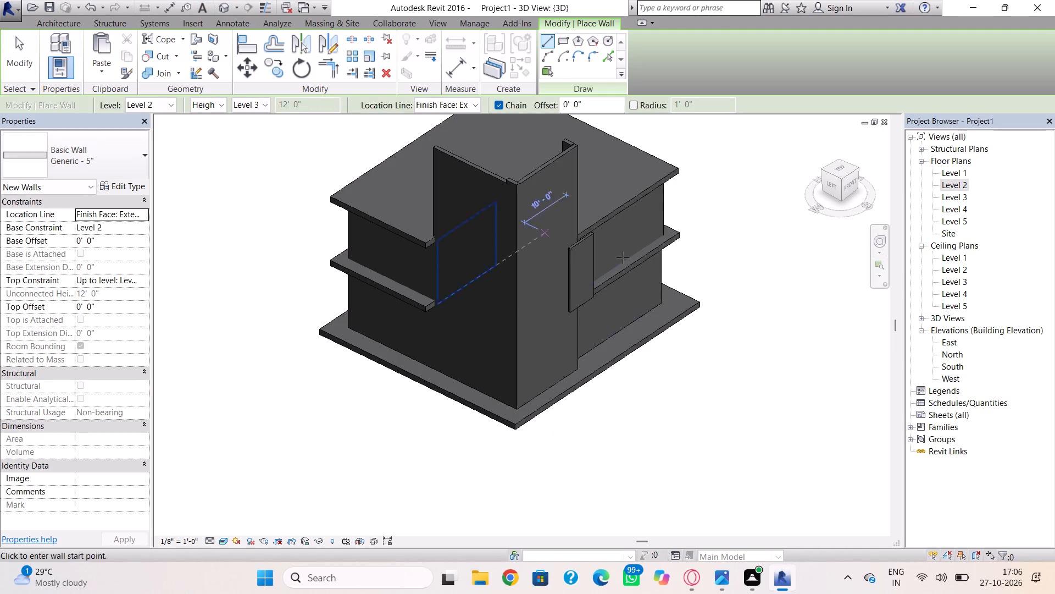
scroll(579, 258, up, 2)
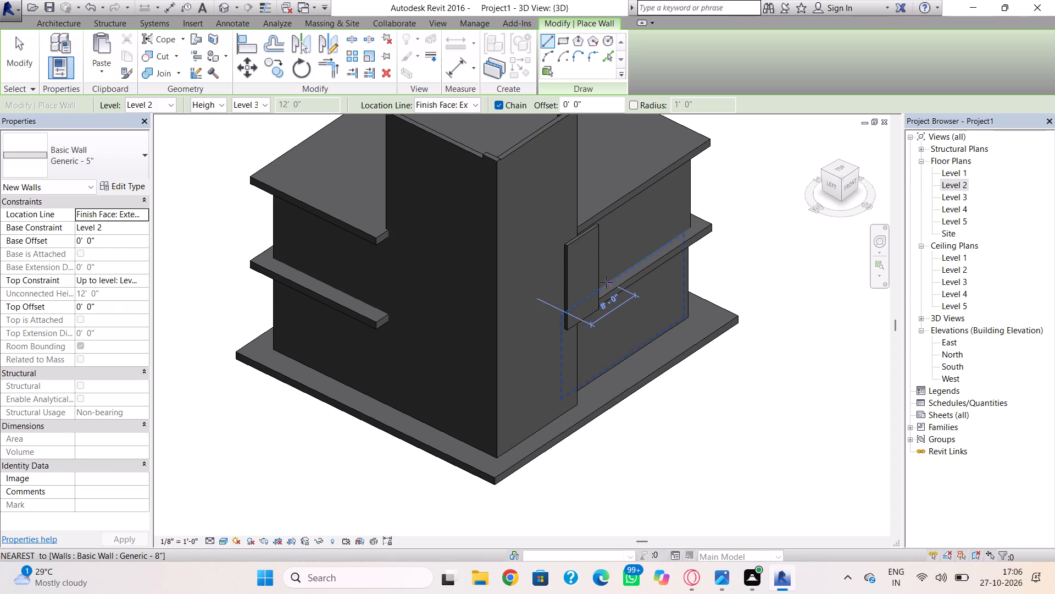
key(Escape)
shift+right_drag(749, 345, 624, 227)
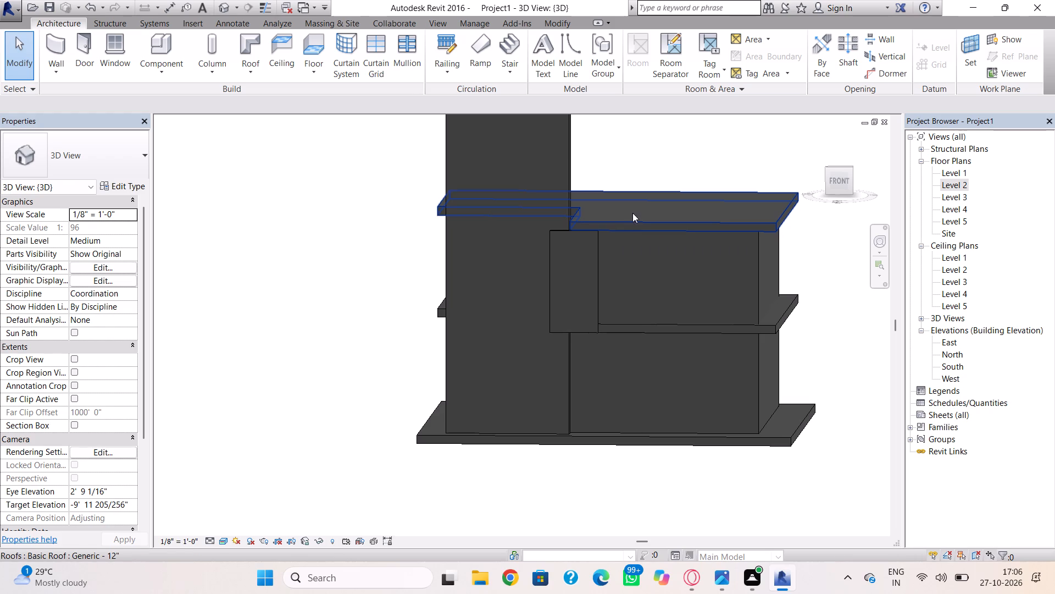
click(597, 248)
scroll(591, 244, up, 3)
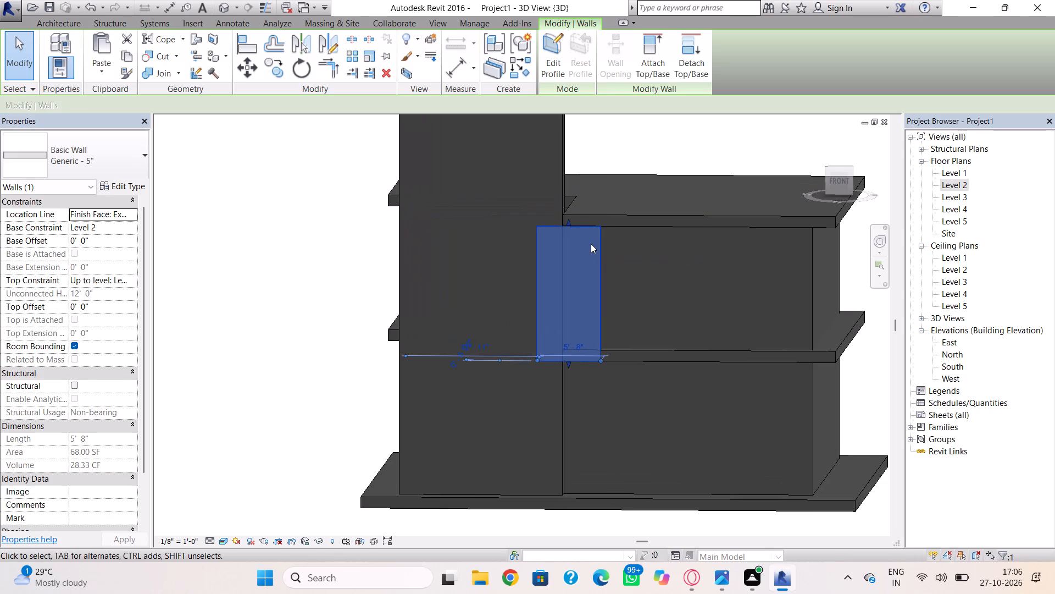
drag(567, 226, 573, 124)
scroll(570, 132, down, 3)
middle_drag(571, 140, 575, 228)
click(574, 210)
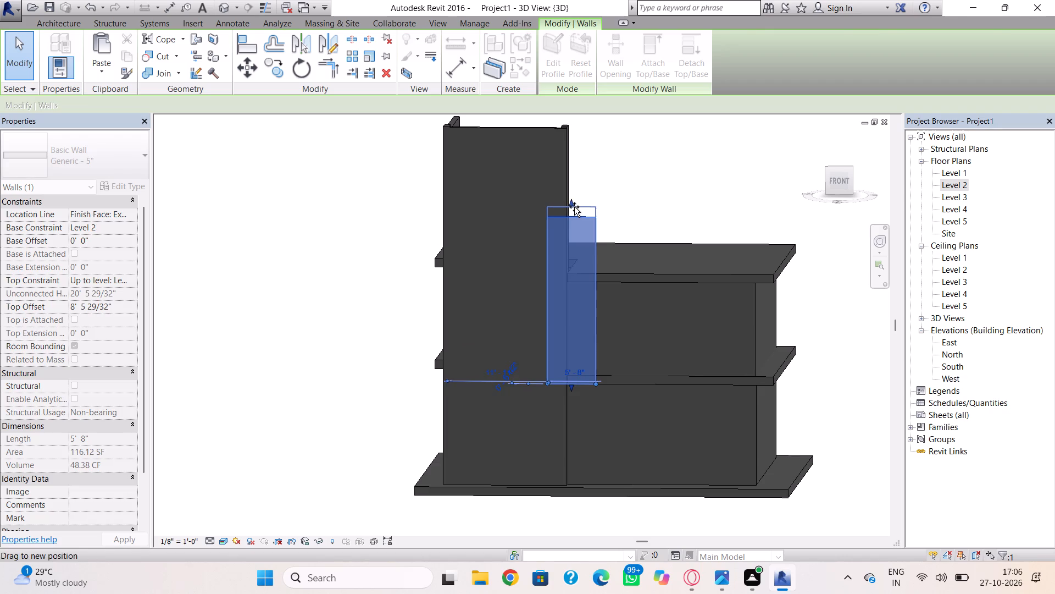
click(638, 220)
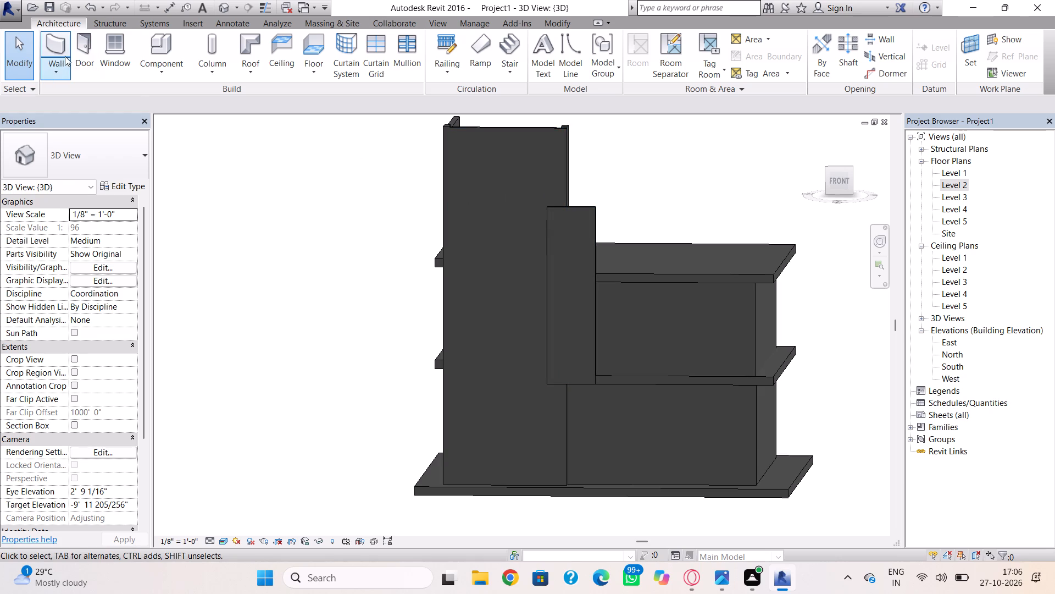
Start an in-place model component in the Walls category, keeping the default name.
click(166, 81)
click(167, 79)
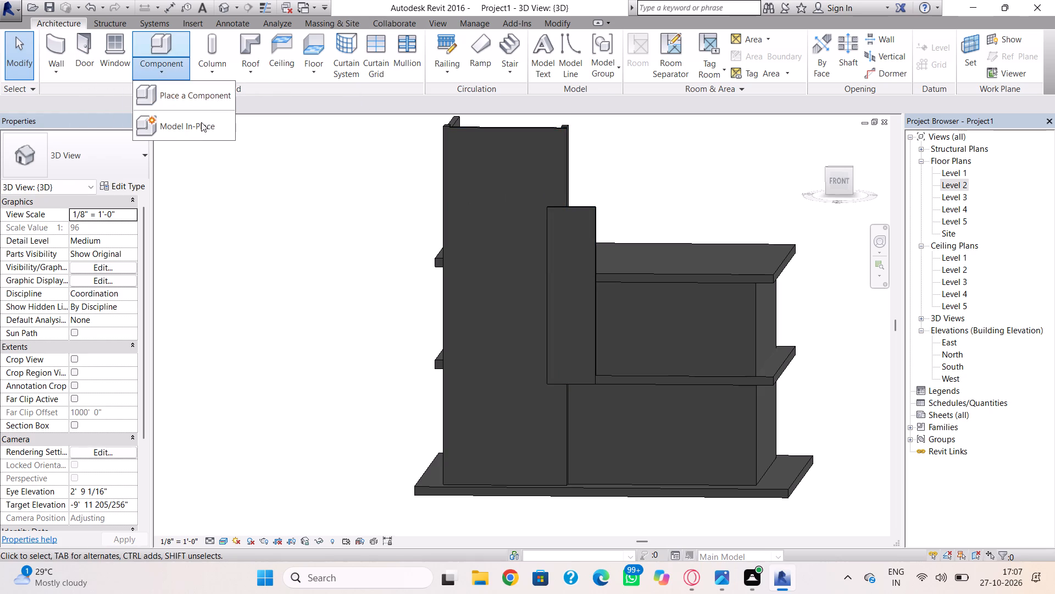
click(201, 124)
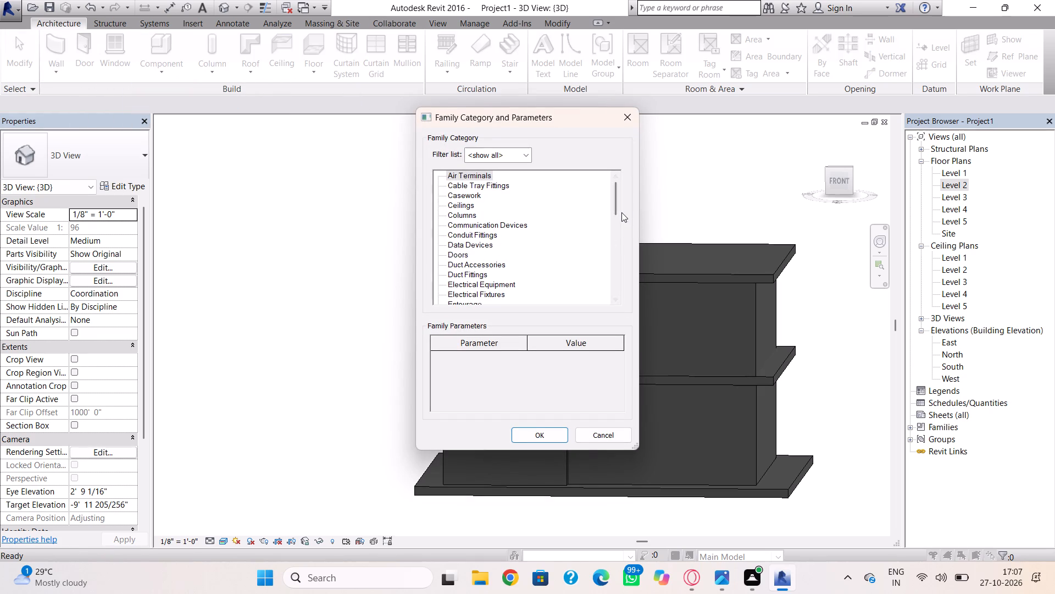
drag(618, 210, 622, 294)
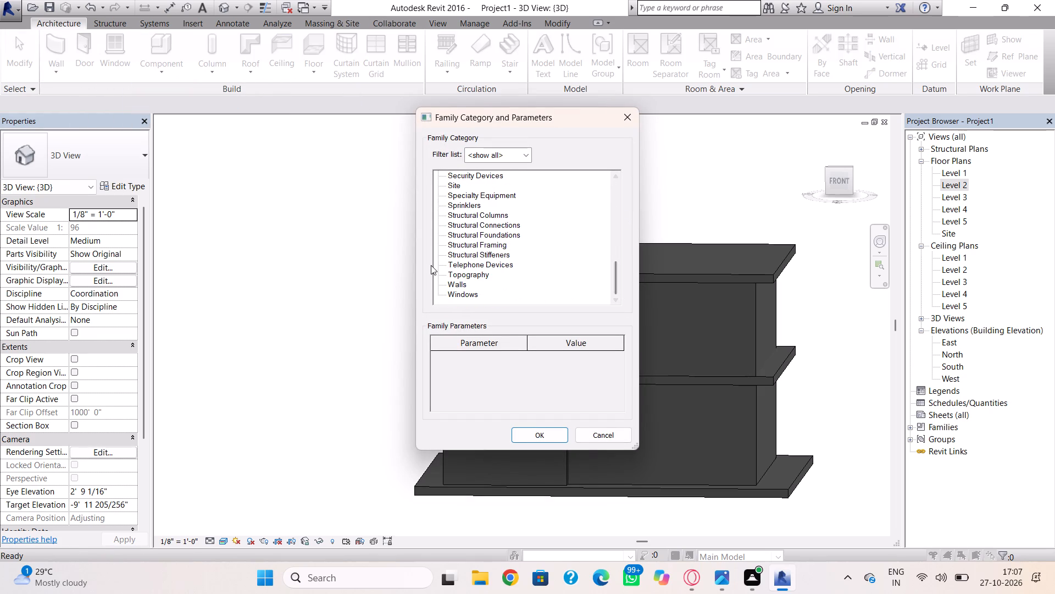
click(458, 285)
click(545, 438)
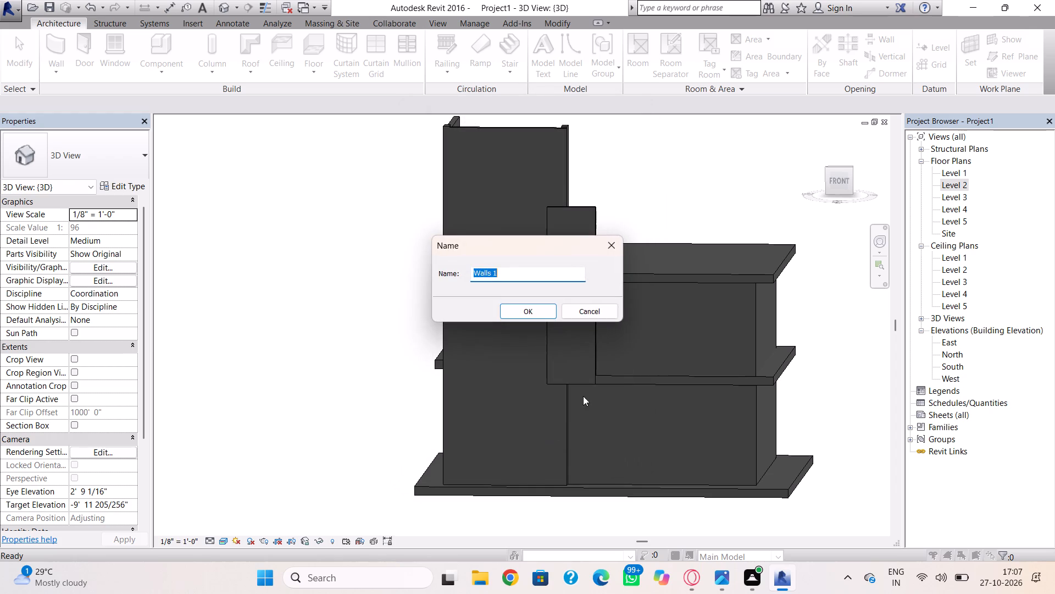
click(540, 315)
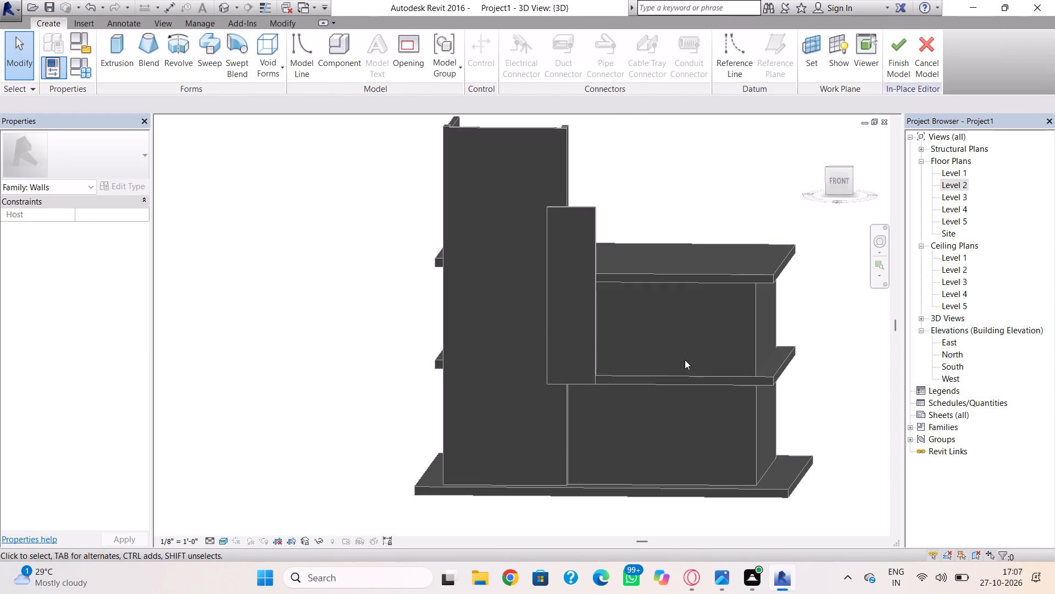
Set the work plane by picking a plane on the front face of the ground-floor wall east of the enclosure.
click(846, 180)
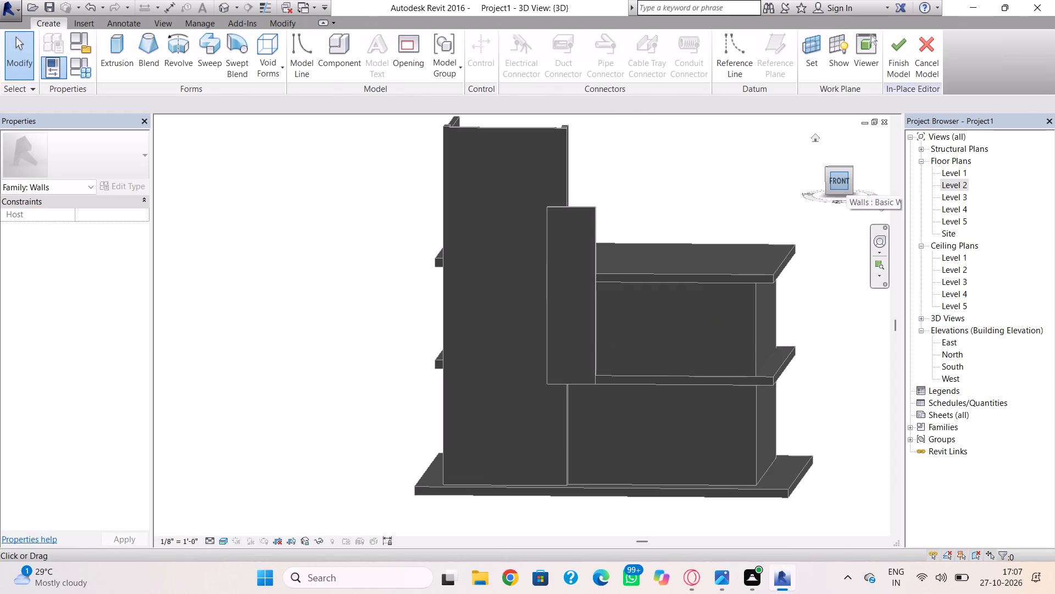
shift+right_drag(701, 247, 718, 233)
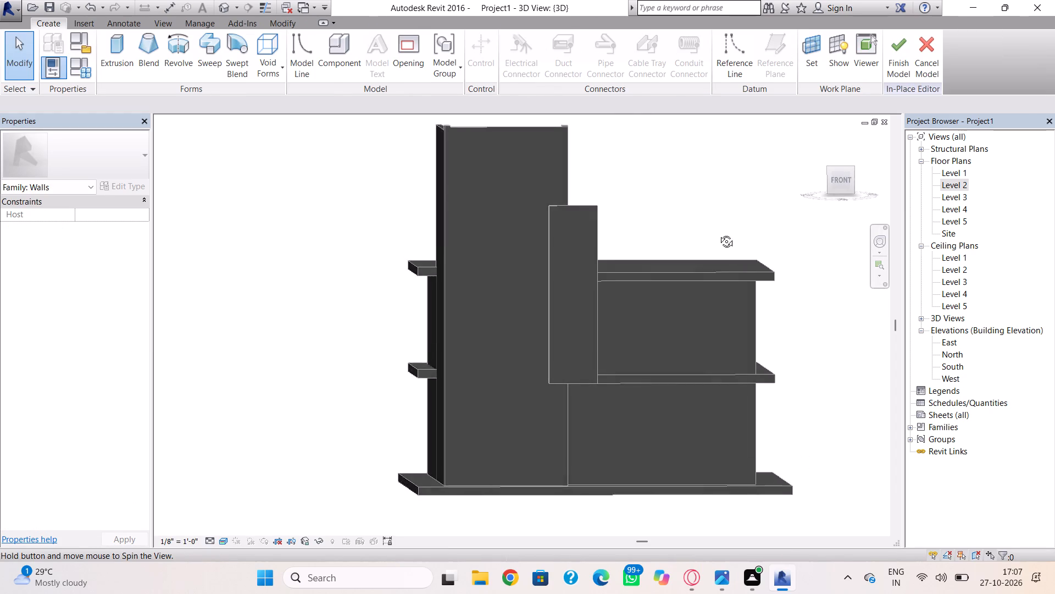
shift+right_drag(718, 233, 711, 222)
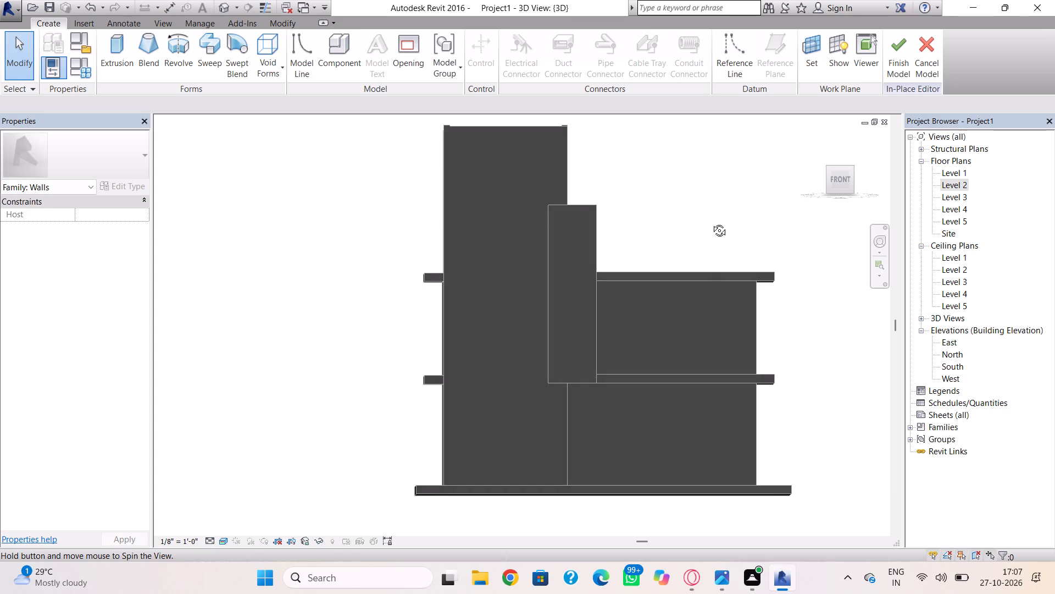
shift+right_drag(711, 222, 710, 224)
scroll(714, 239, up, 1)
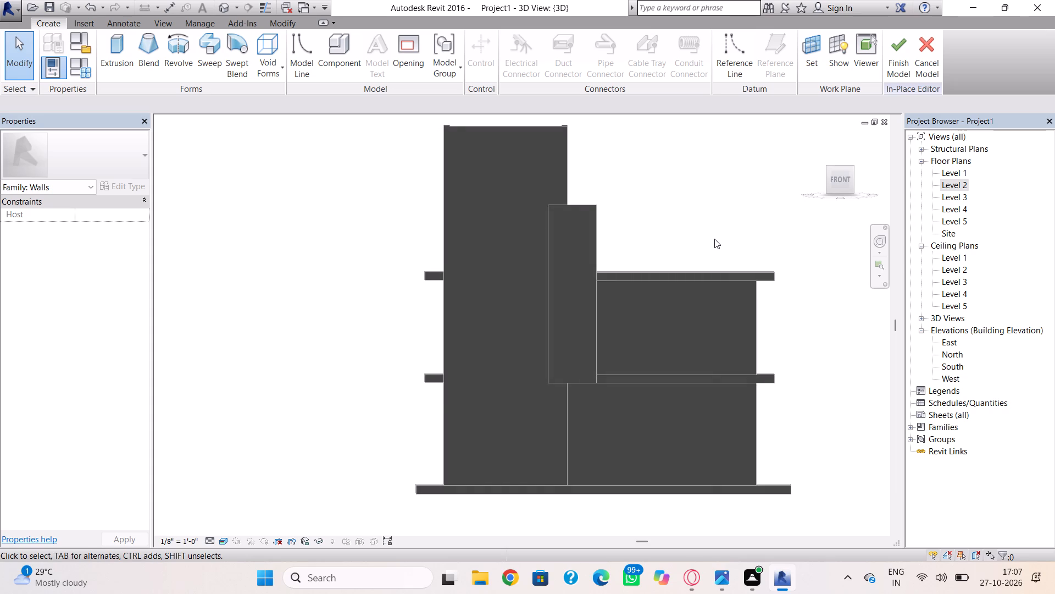
click(810, 63)
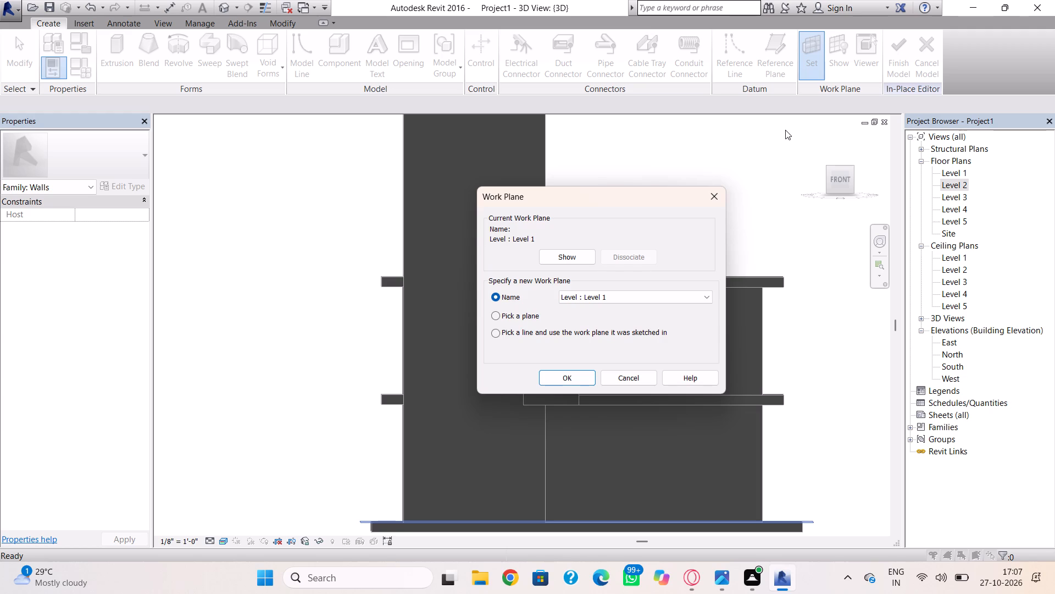
click(495, 316)
click(551, 376)
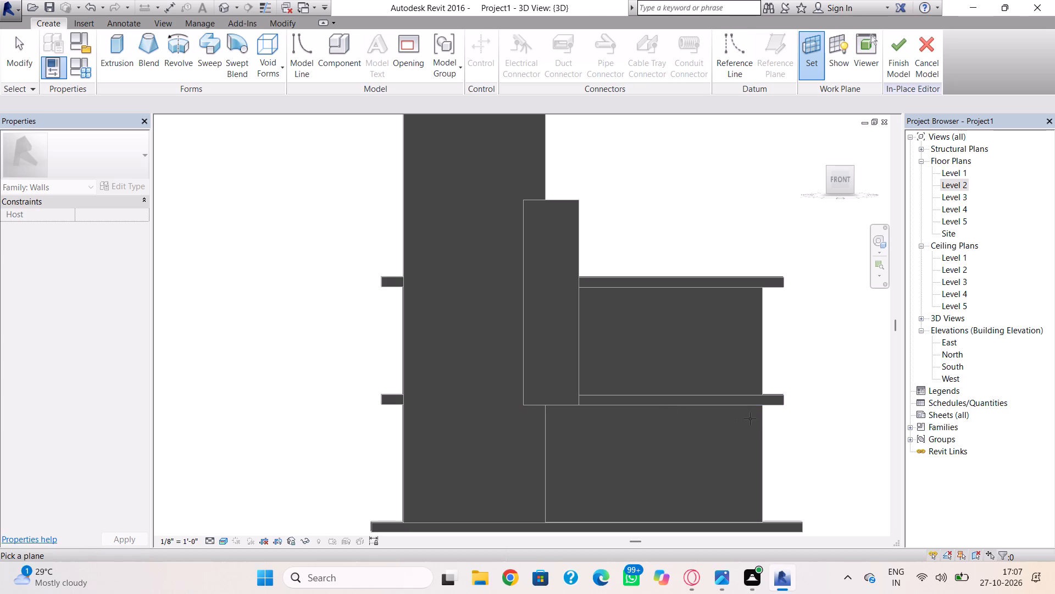
shift+right_drag(749, 419, 697, 453)
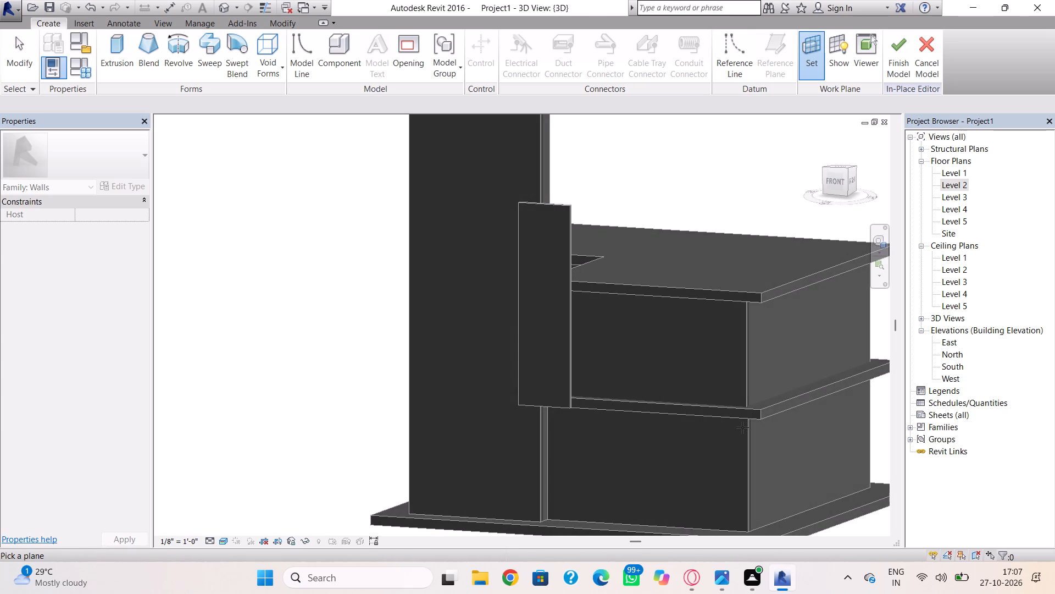
click(742, 427)
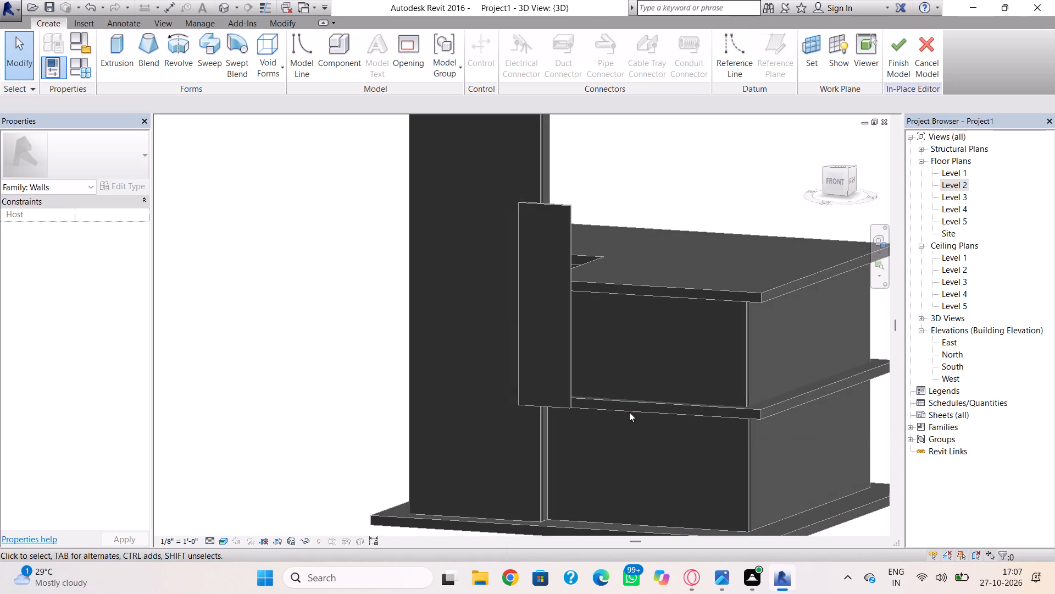
key(Escape)
Start an extrusion and sketch a rectangle about 22'-1" by 2'-11" just below the lower slab, from the enclosure to the front wall's east edge.
shift+right_drag(569, 377, 625, 345)
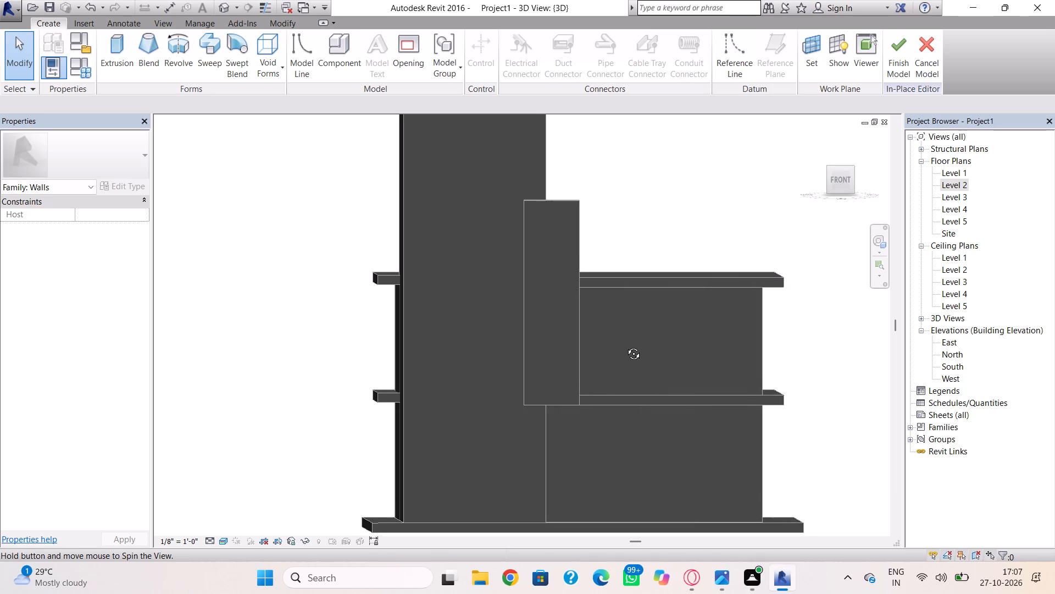
shift+right_drag(625, 345, 625, 344)
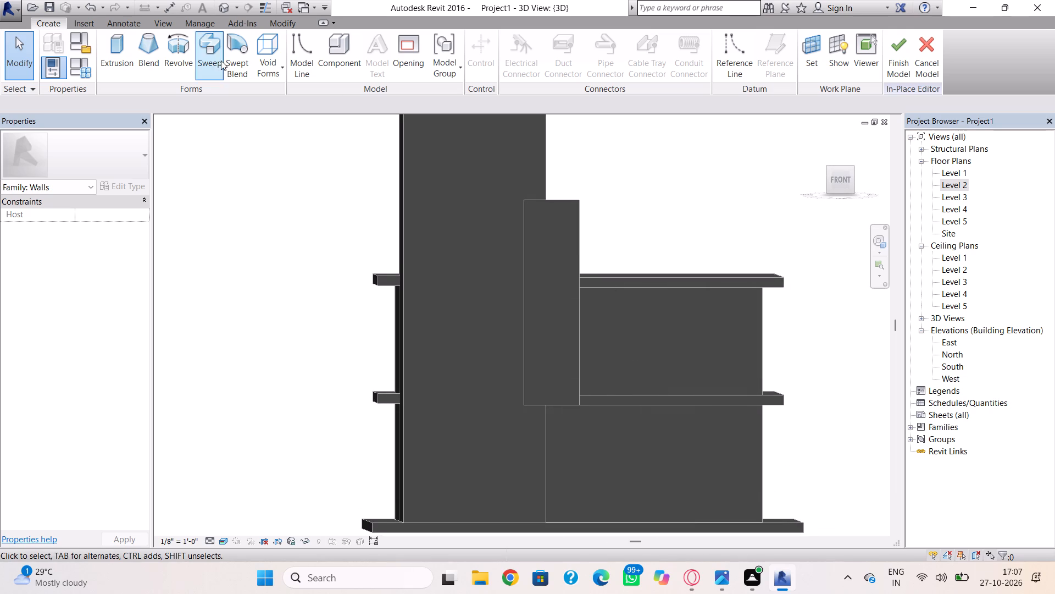
click(126, 41)
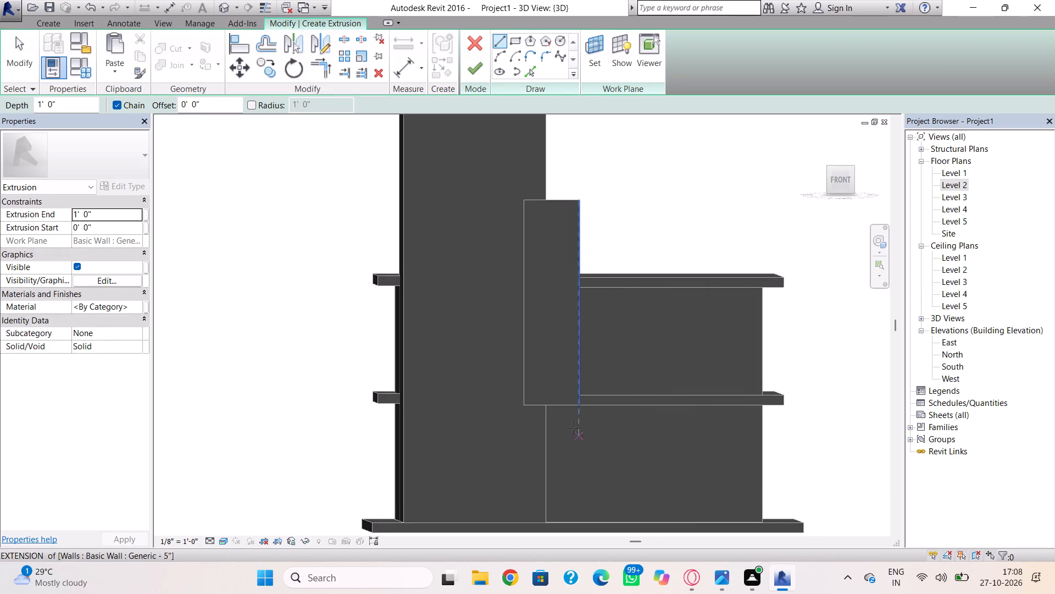
scroll(549, 410, up, 7)
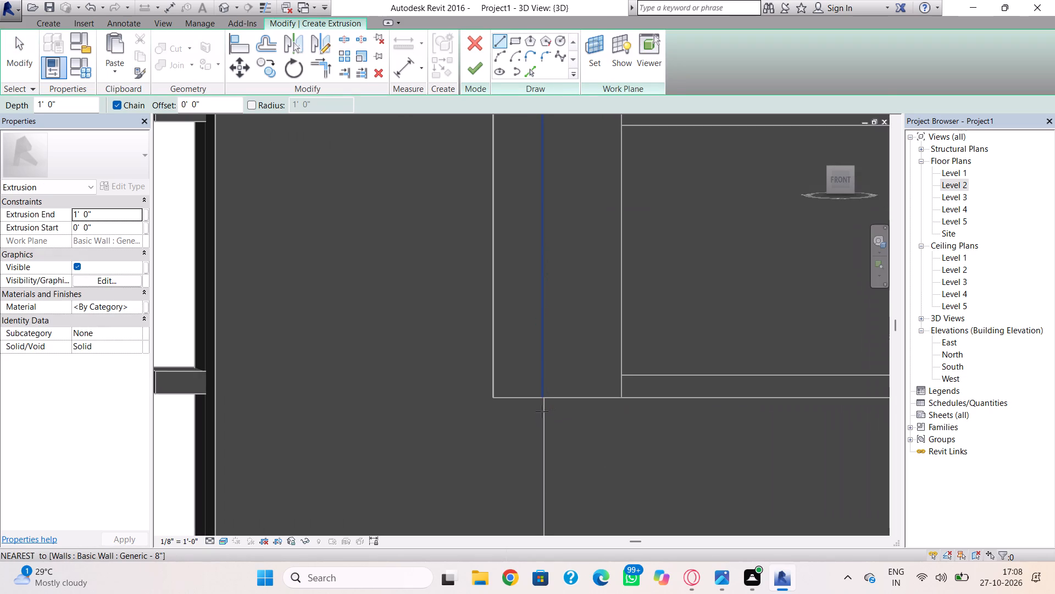
drag(547, 399, 549, 404)
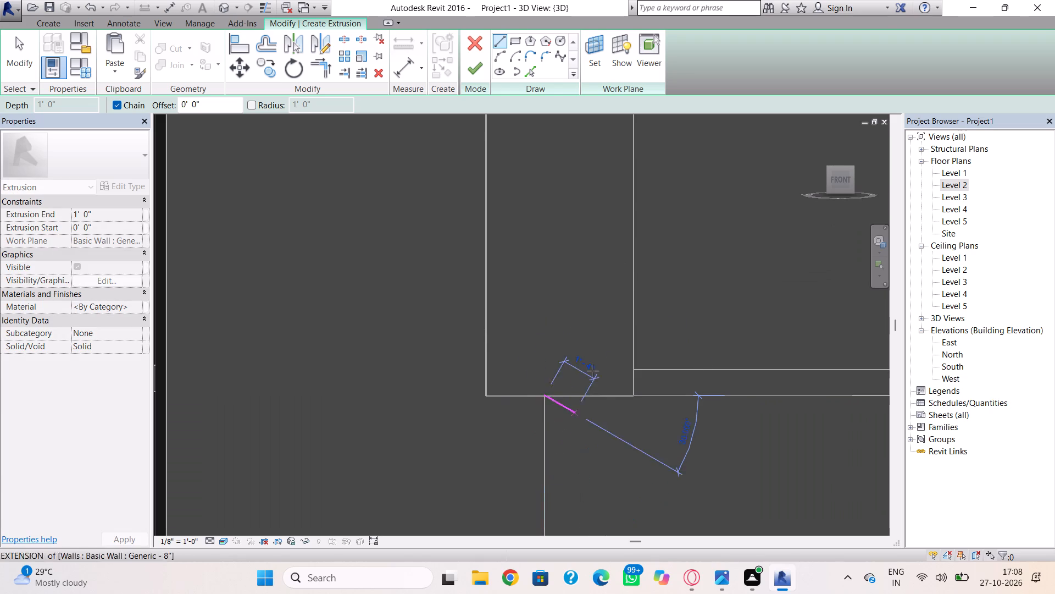
click(513, 40)
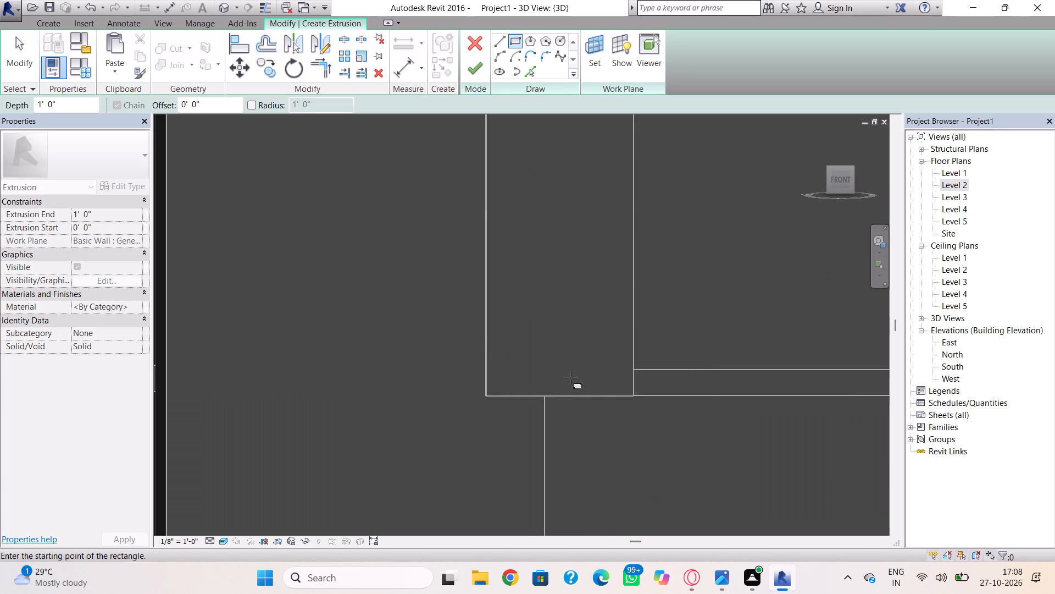
click(547, 399)
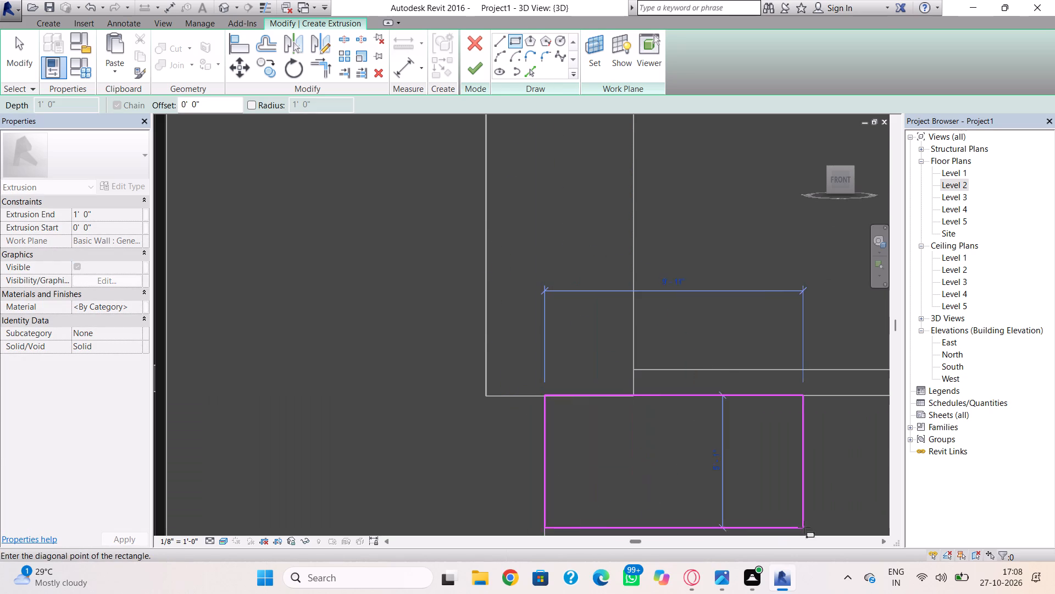
scroll(804, 527, down, 6)
middle_drag(799, 516, 606, 488)
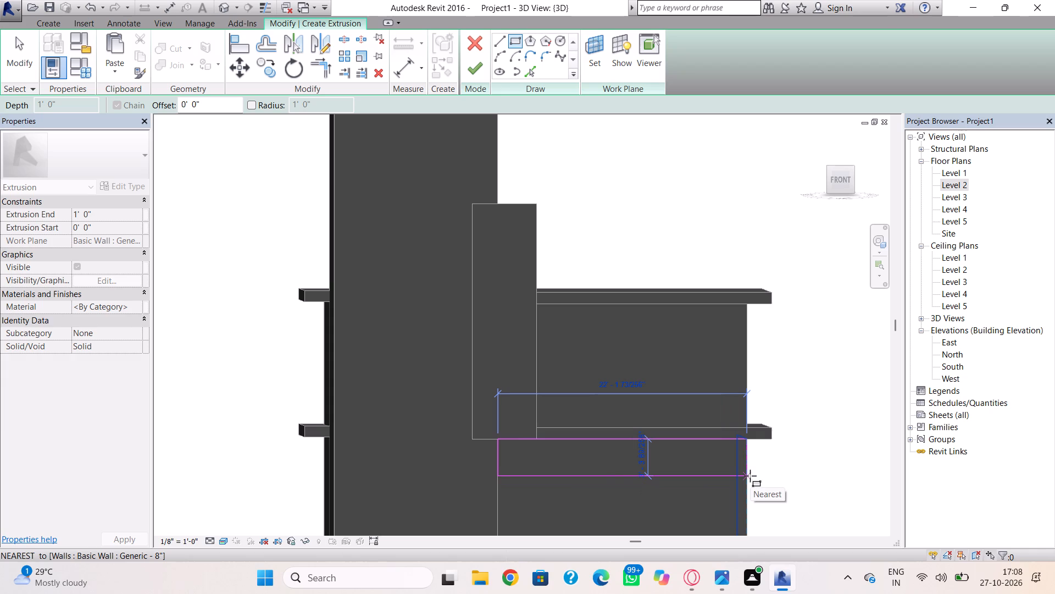
click(750, 472)
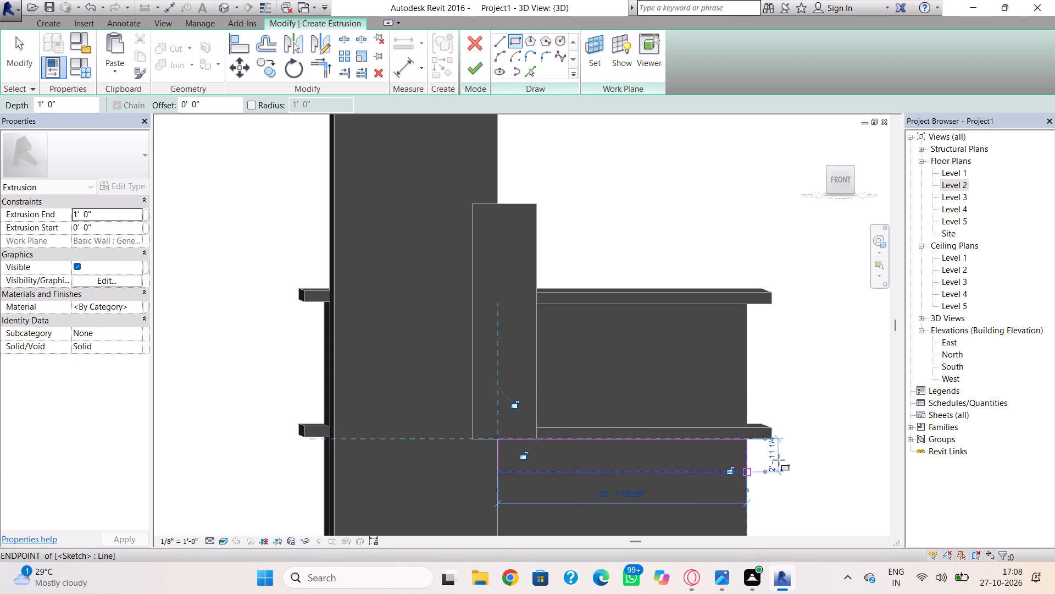
key(Escape)
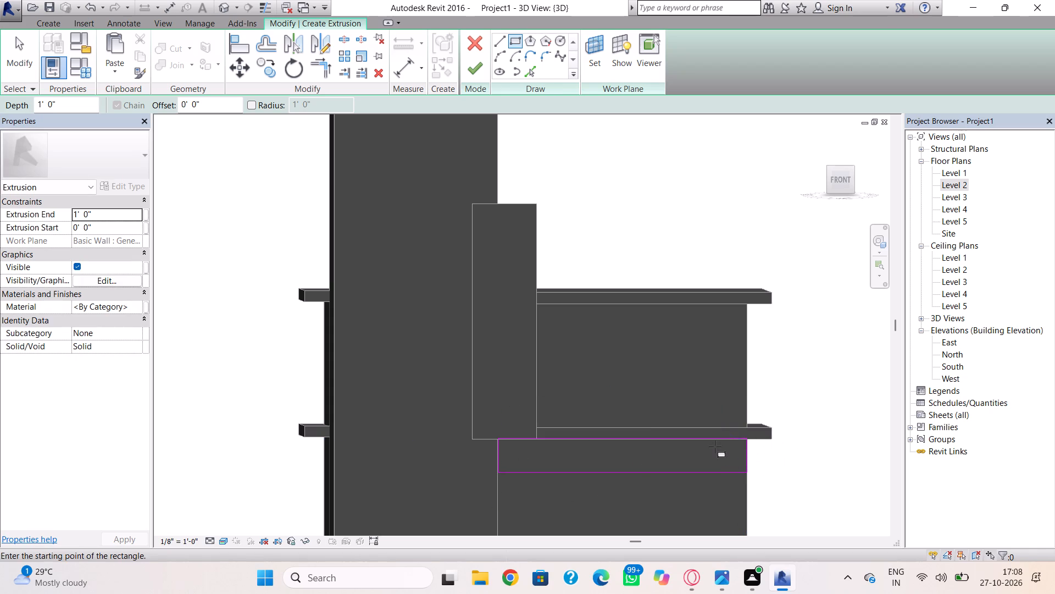
Sketch an upper rectangle about 18'-9" by 2'-6" along the top slab, from the 5" facade wall to the front wall's east edge.
click(543, 291)
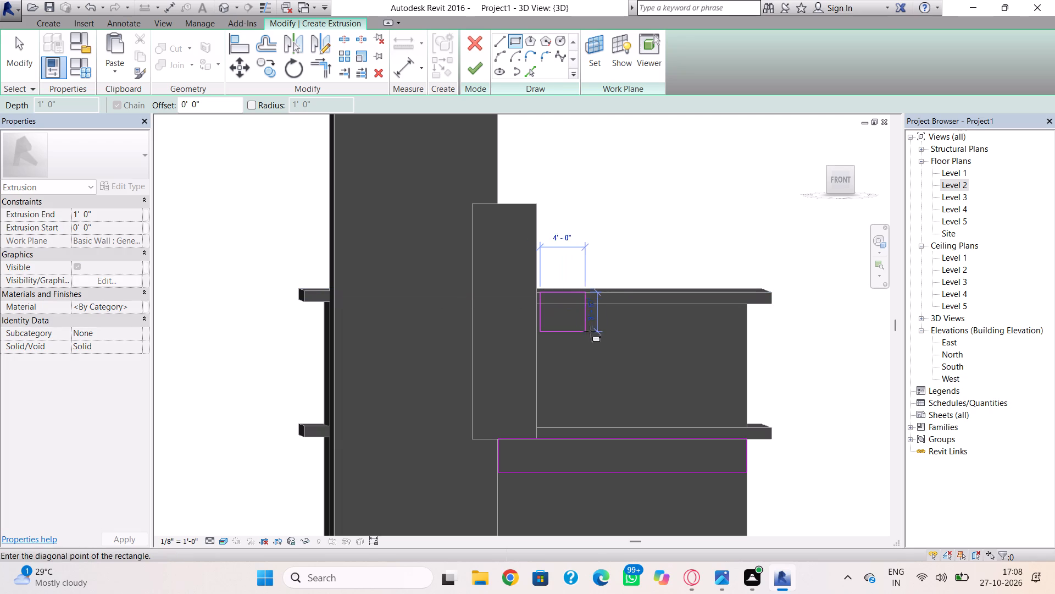
key(Escape)
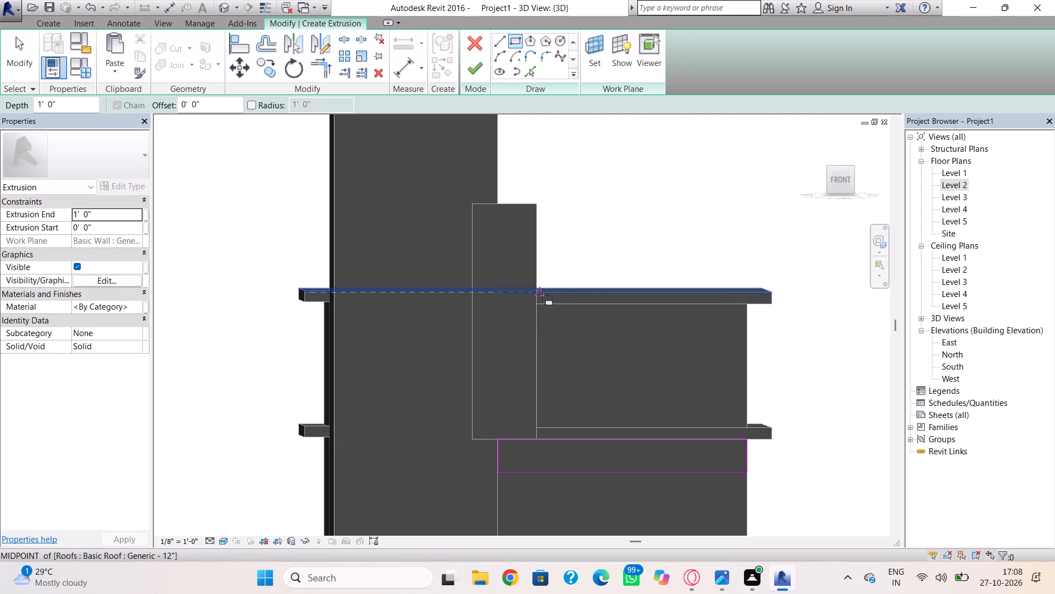
scroll(537, 290, up, 6)
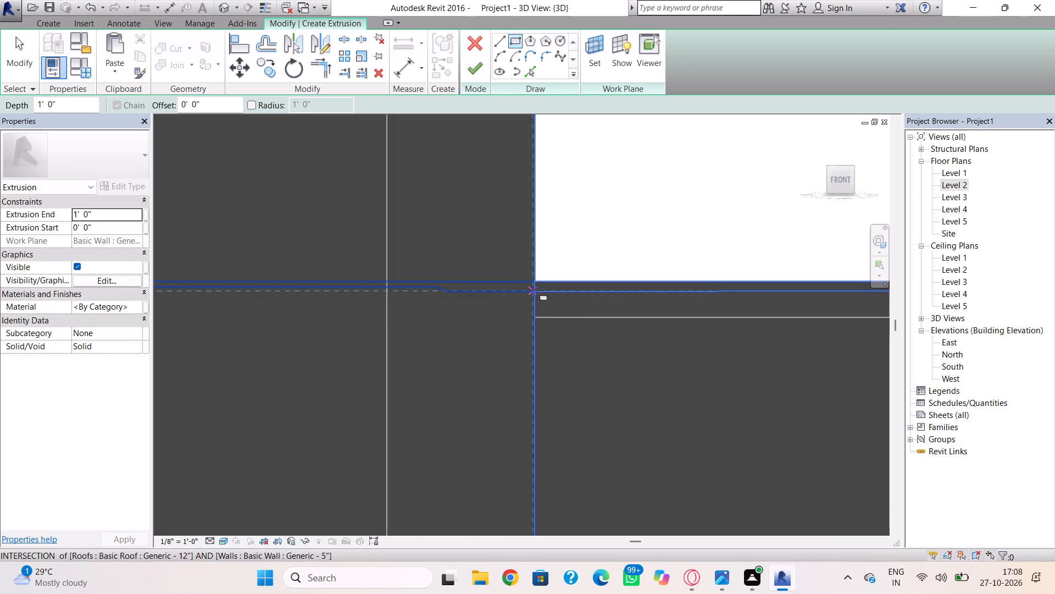
click(537, 290)
scroll(845, 377, down, 2)
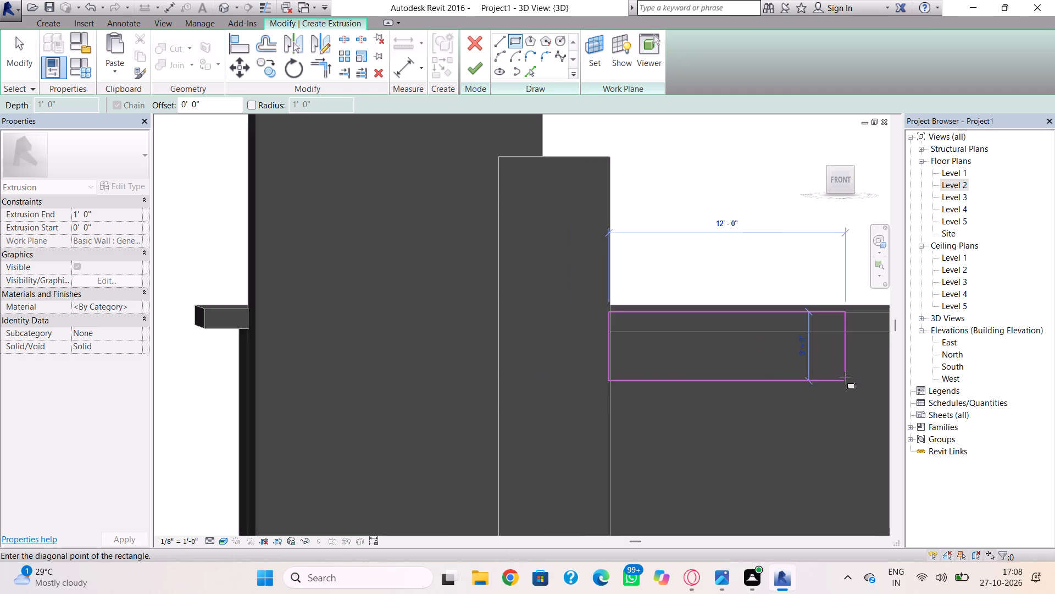
scroll(843, 378, down, 2)
middle_drag(834, 380, 672, 406)
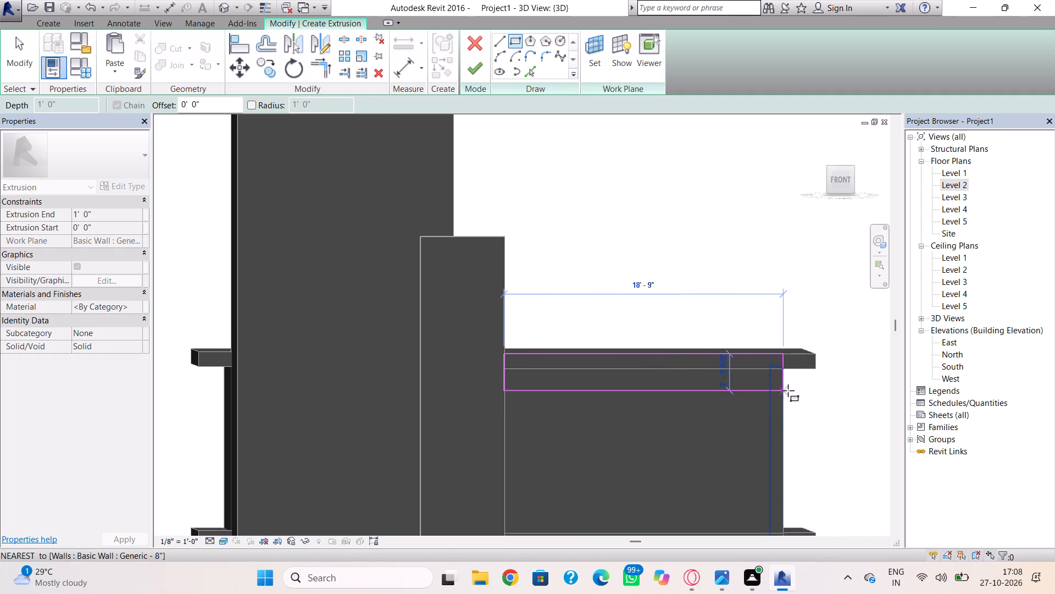
click(788, 391)
key(Escape)
Sketch a vertical rectangle about 2'-0" by 10'-6" along the front wall's east edge, joining the upper and lower bands.
scroll(768, 492, down, 3)
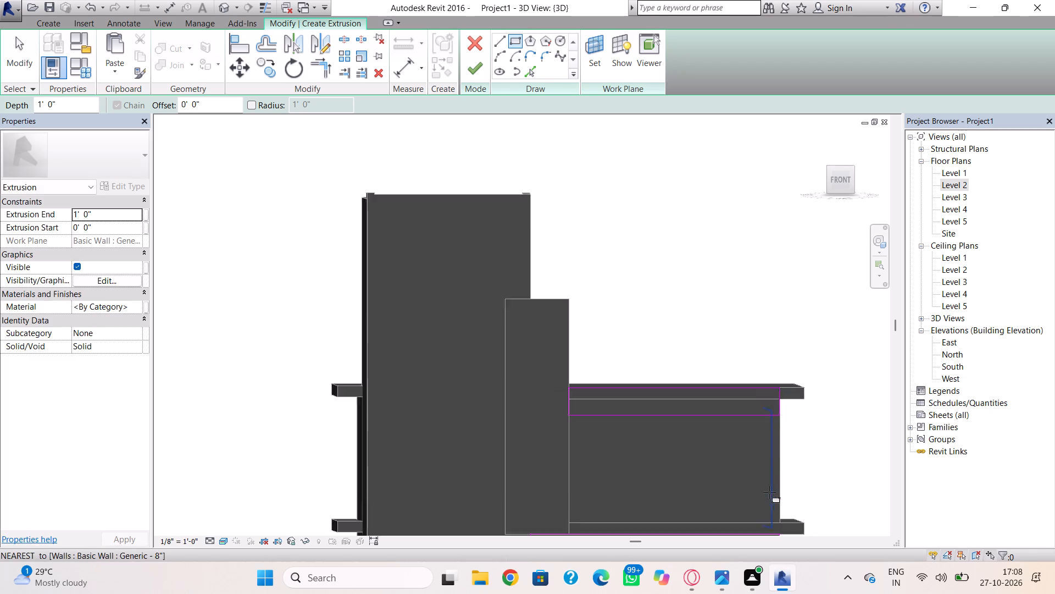
middle_drag(771, 473, 768, 408)
click(776, 362)
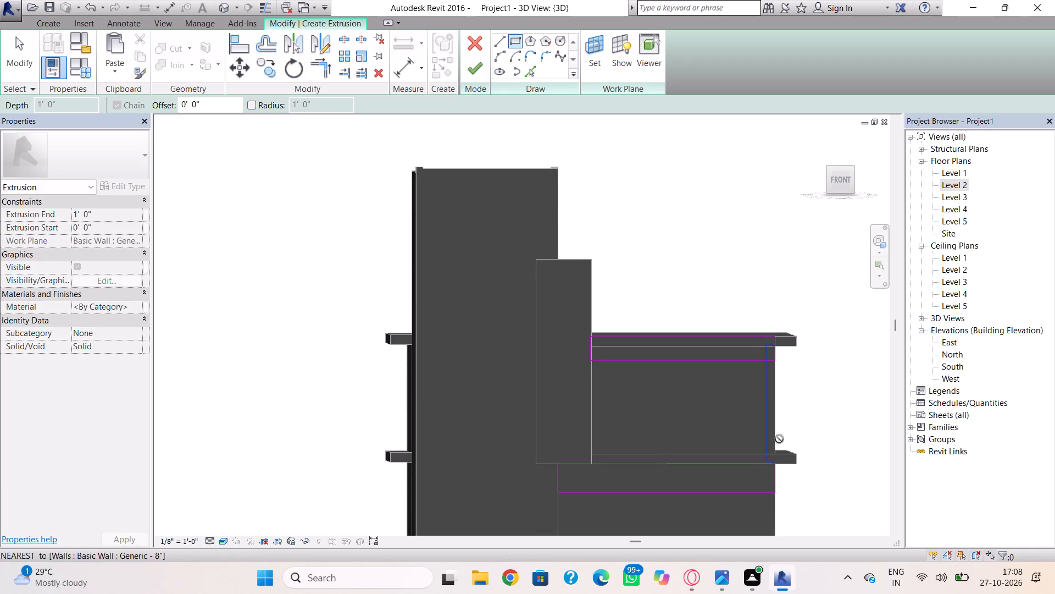
click(756, 464)
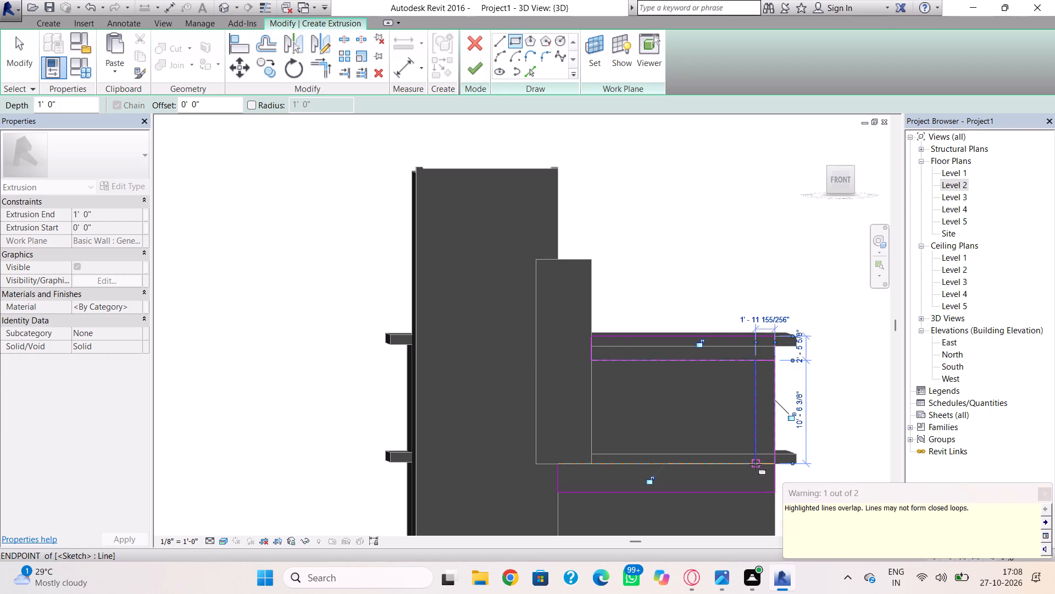
key(Escape)
key(Escape)
Delete the vertical strip's short bottom line and shorten the lower band's top line to end at the strip's inner side.
click(770, 464)
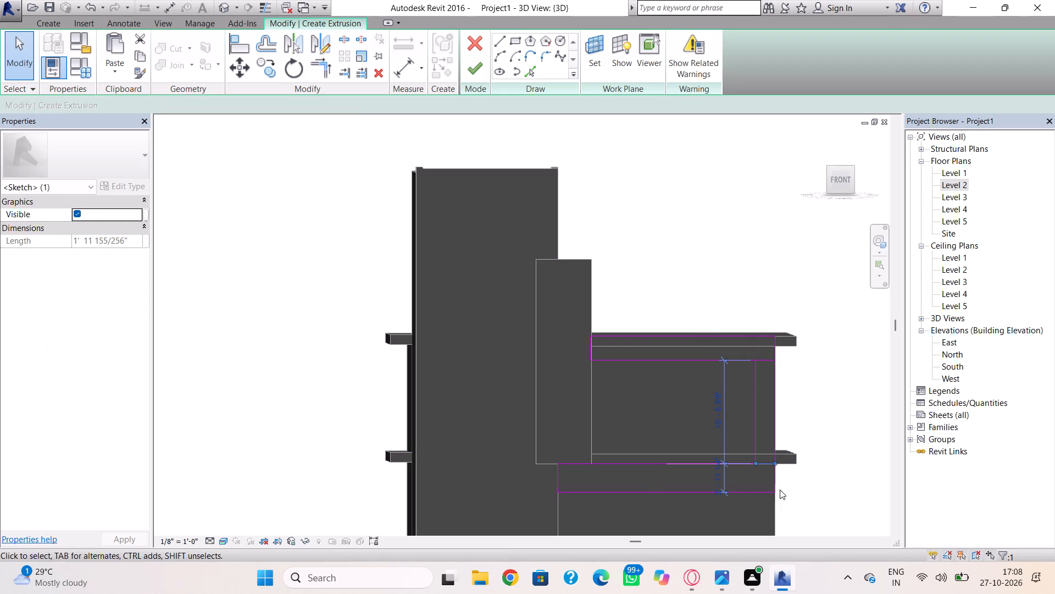
key(Delete)
click(763, 464)
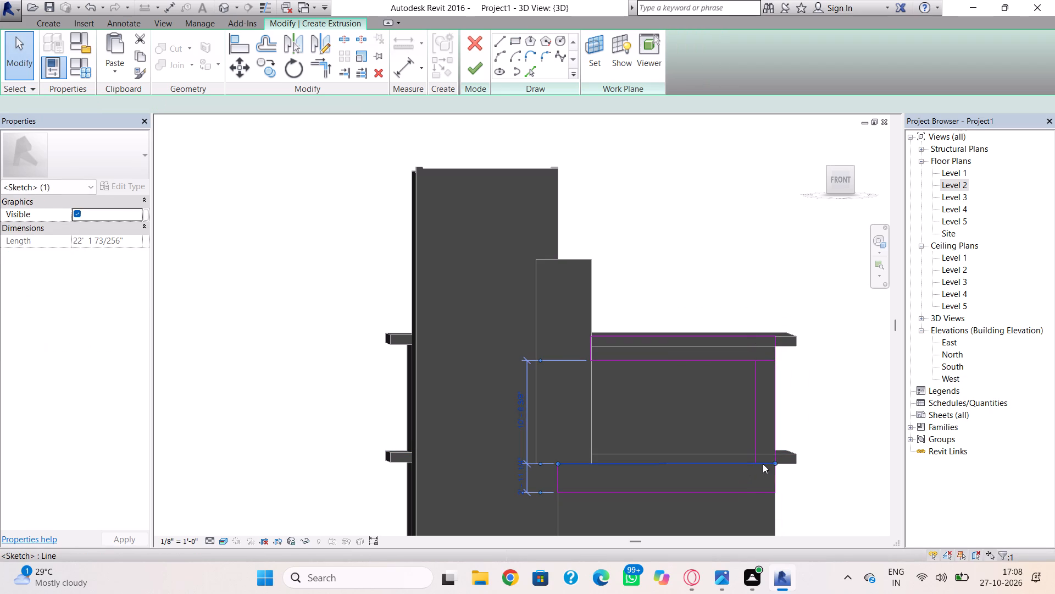
key(Delete)
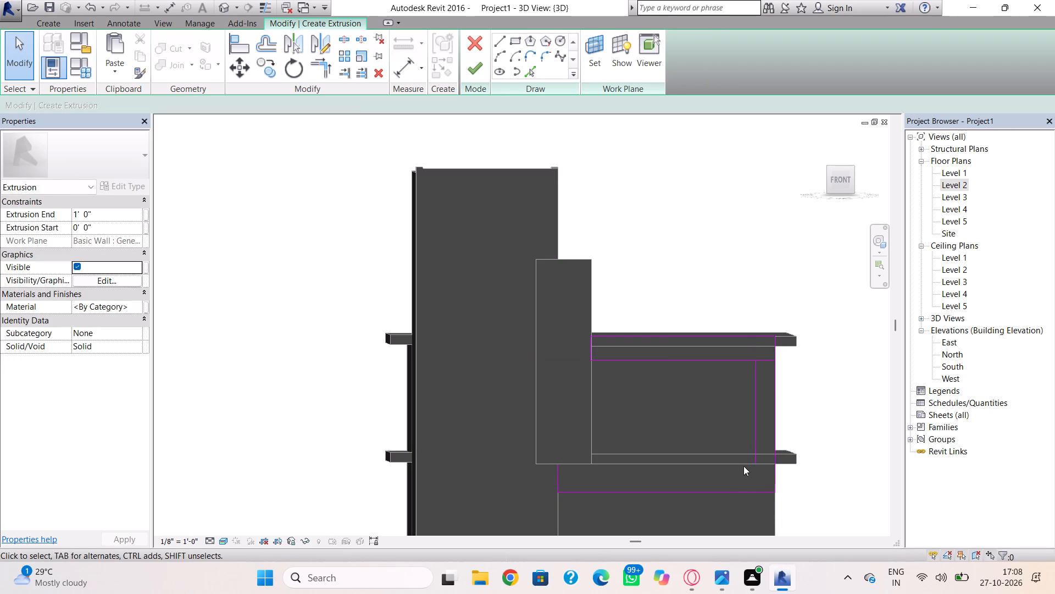
key(ctrl+z)
click(770, 464)
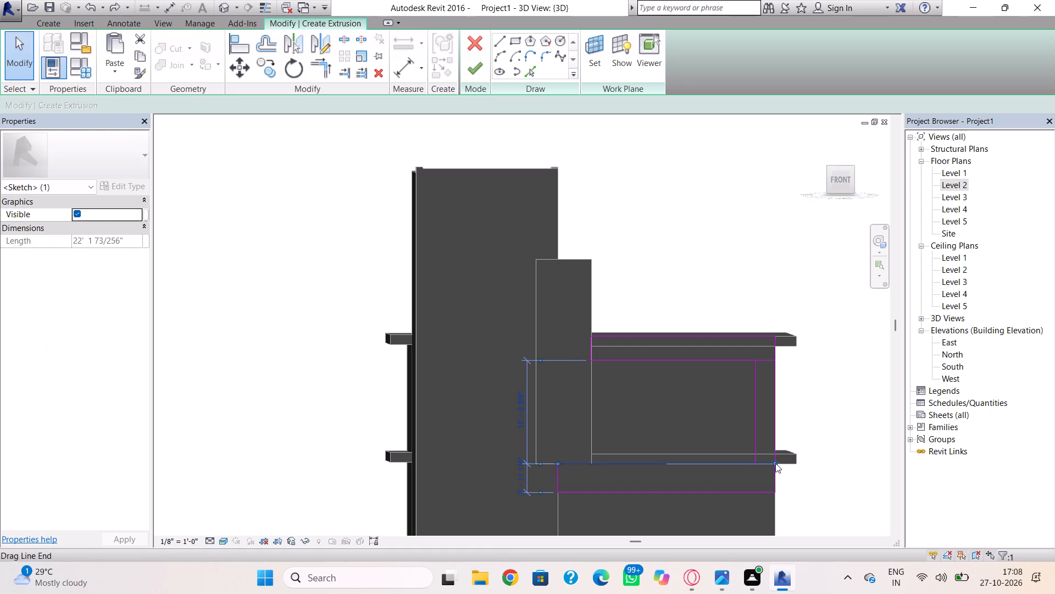
drag(774, 463, 754, 463)
click(814, 448)
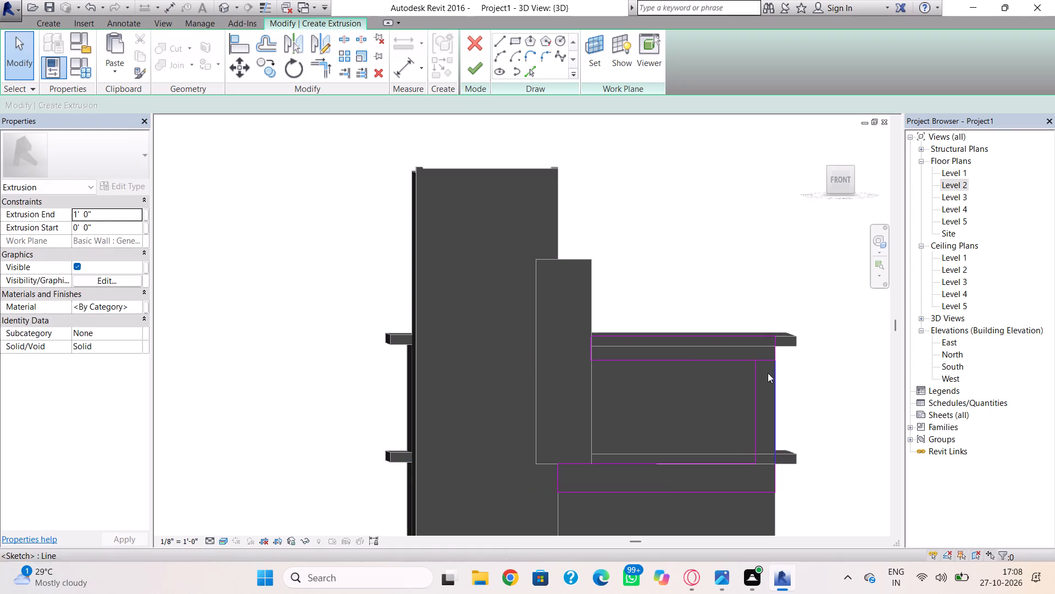
Delete the vertical strip's short top line and shorten the upper band's bottom line to end at the strip's inner side.
scroll(768, 373, up, 1)
middle_drag(768, 373, 768, 423)
click(764, 407)
key(Delete)
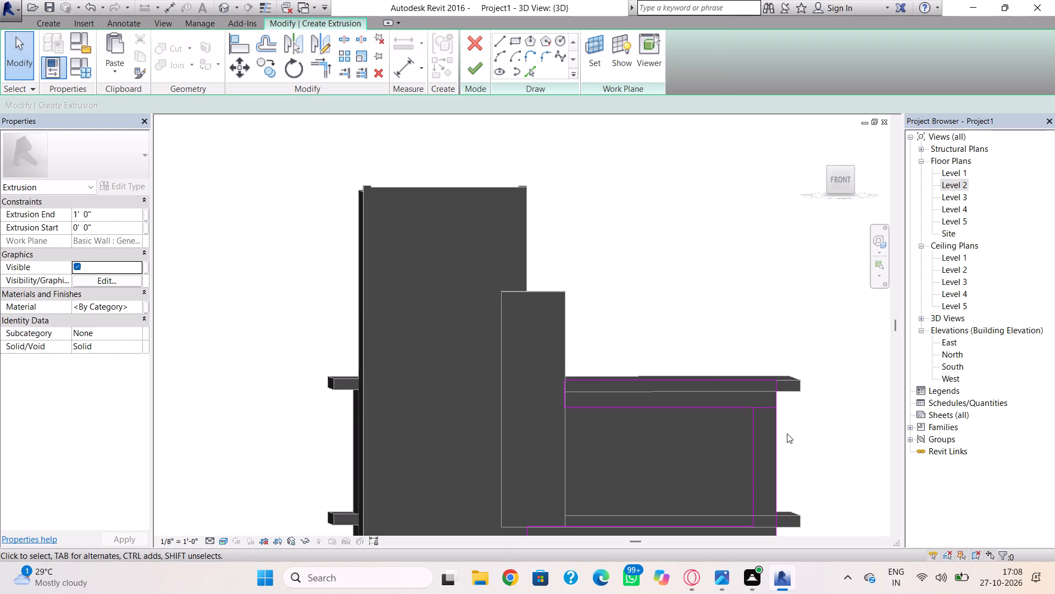
click(767, 405)
drag(776, 406, 759, 408)
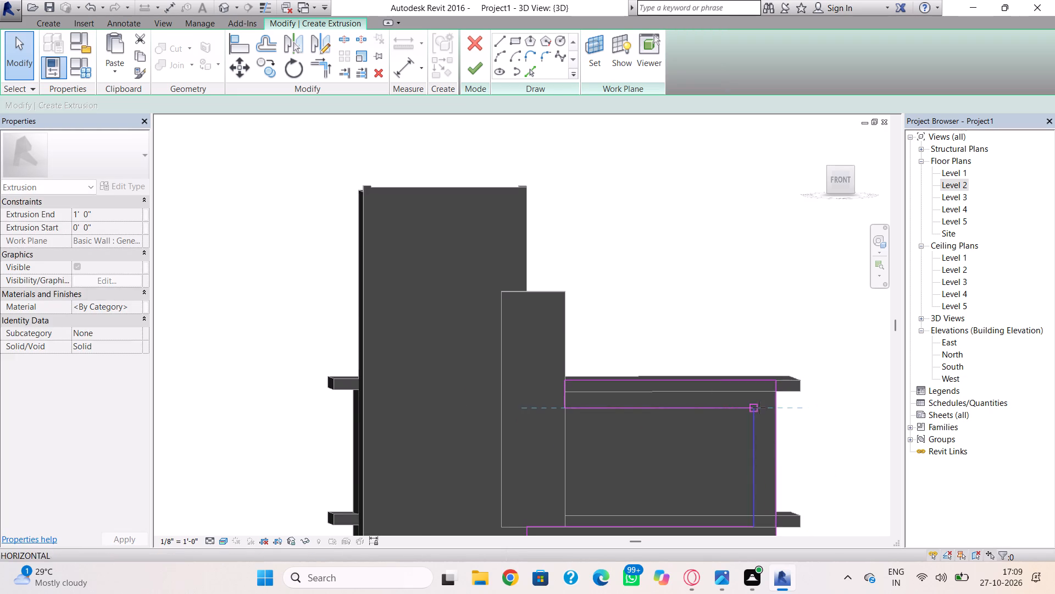
drag(759, 408, 756, 407)
click(767, 421)
scroll(749, 475, down, 1)
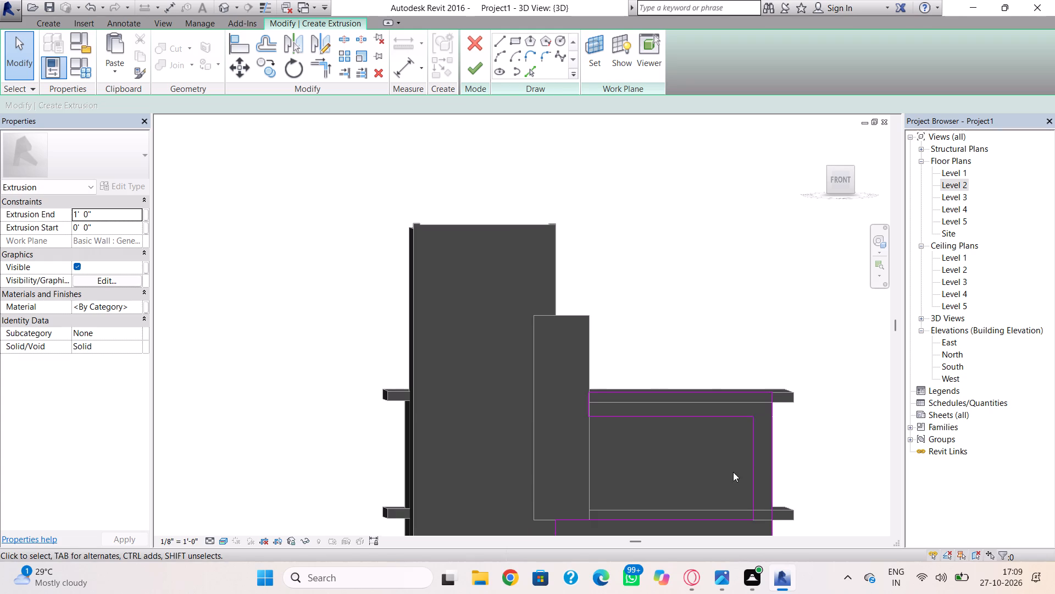
Finish the facade frame's extrusion sketch and pull its front face outward to a depth of about 3'-5".
click(476, 77)
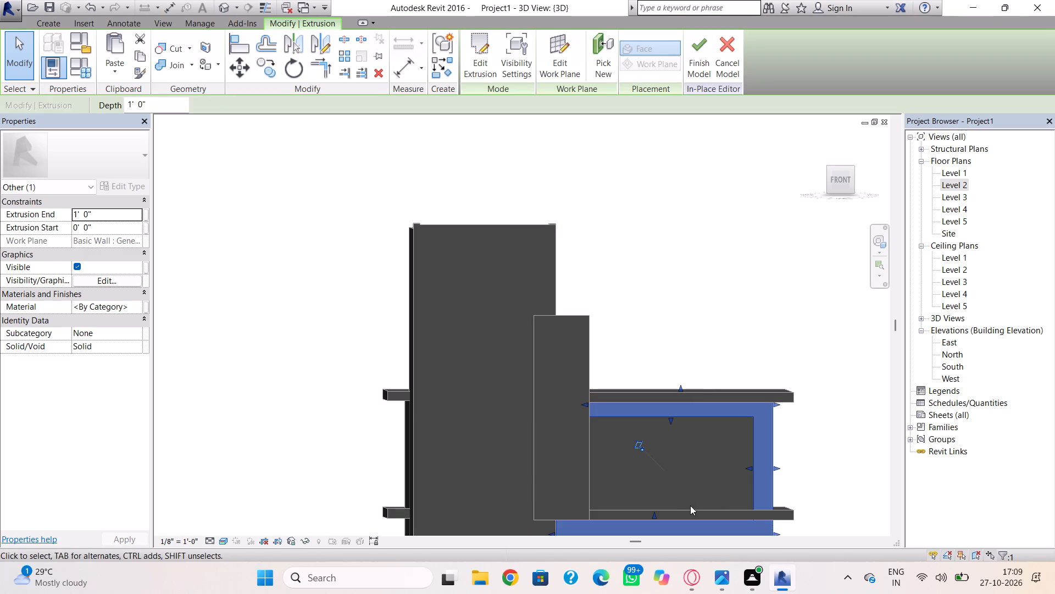
shift+right_drag(665, 446, 769, 534)
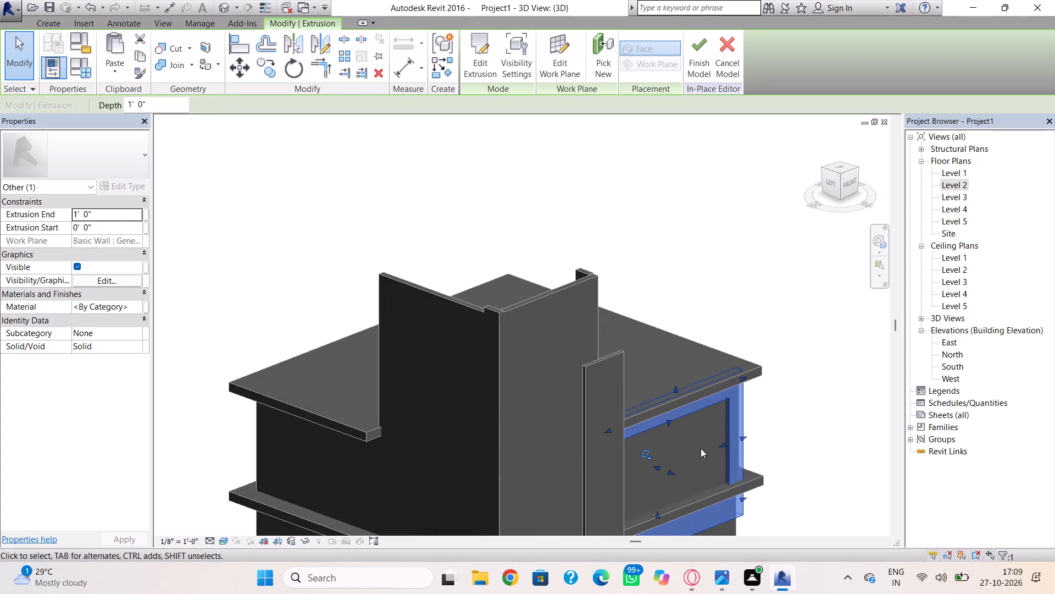
drag(676, 472, 684, 482)
click(846, 436)
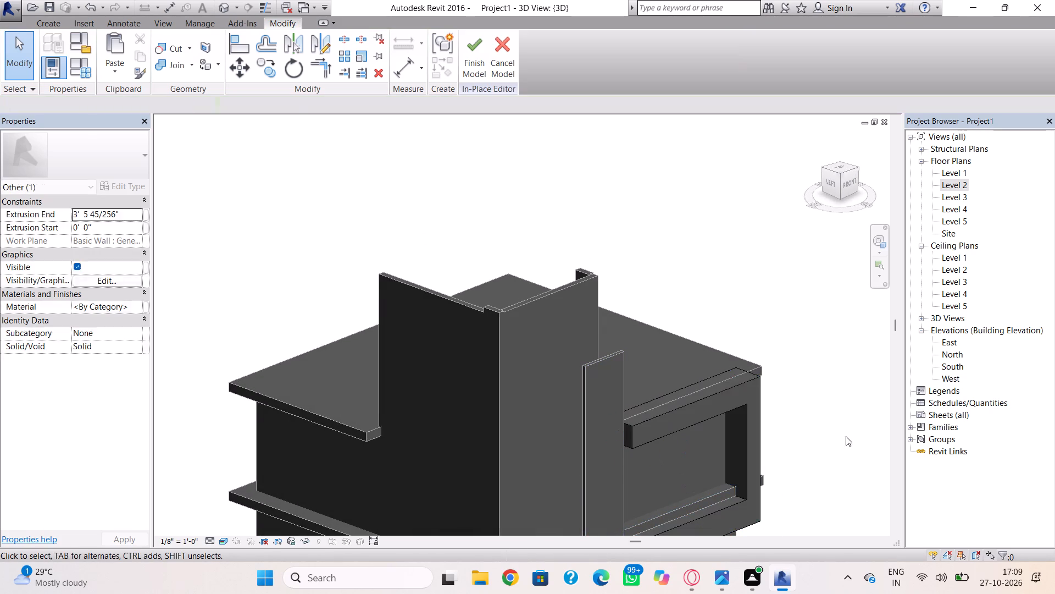
Examine how the extruded frame meets the narrow facade wall, the tower and the slabs from several angles.
scroll(796, 482, down, 3)
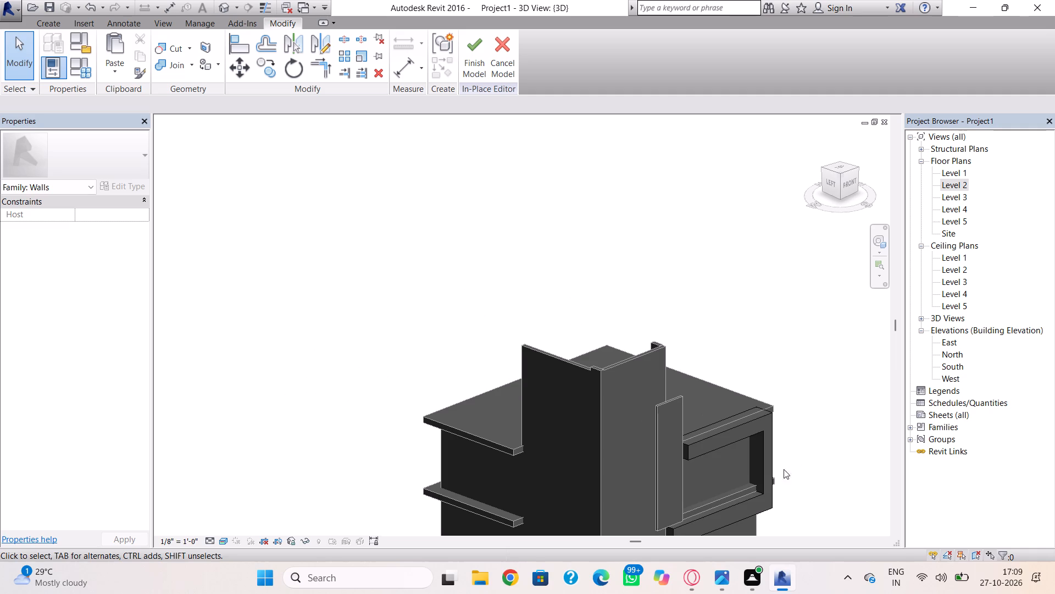
shift+right_drag(795, 506, 743, 490)
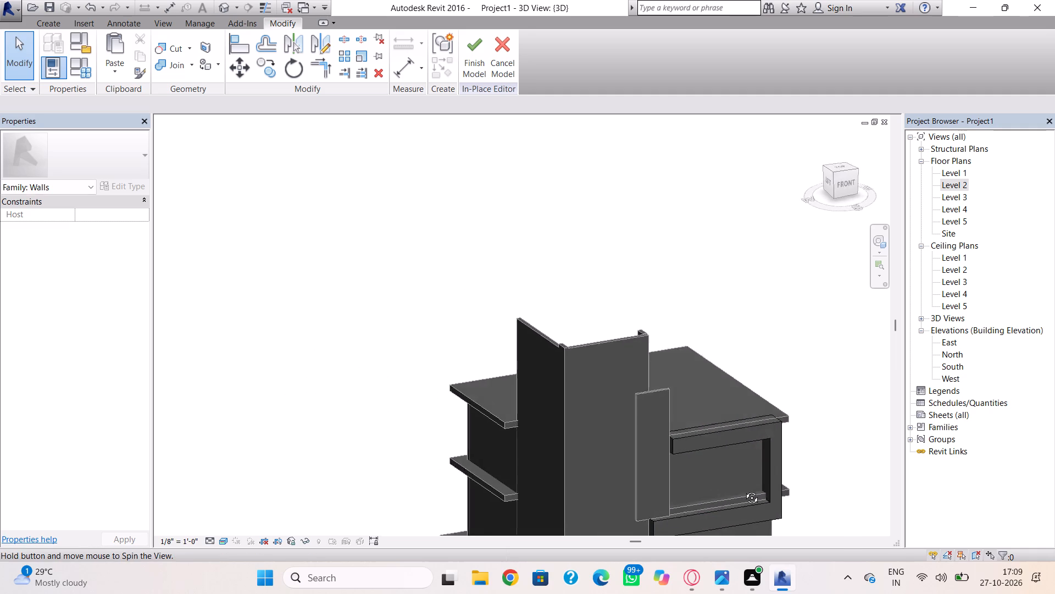
shift+right_drag(743, 490, 721, 472)
shift+scroll(728, 482, up, 4)
middle_drag(710, 474, 704, 391)
shift+right_drag(730, 405, 700, 398)
scroll(638, 437, up, 7)
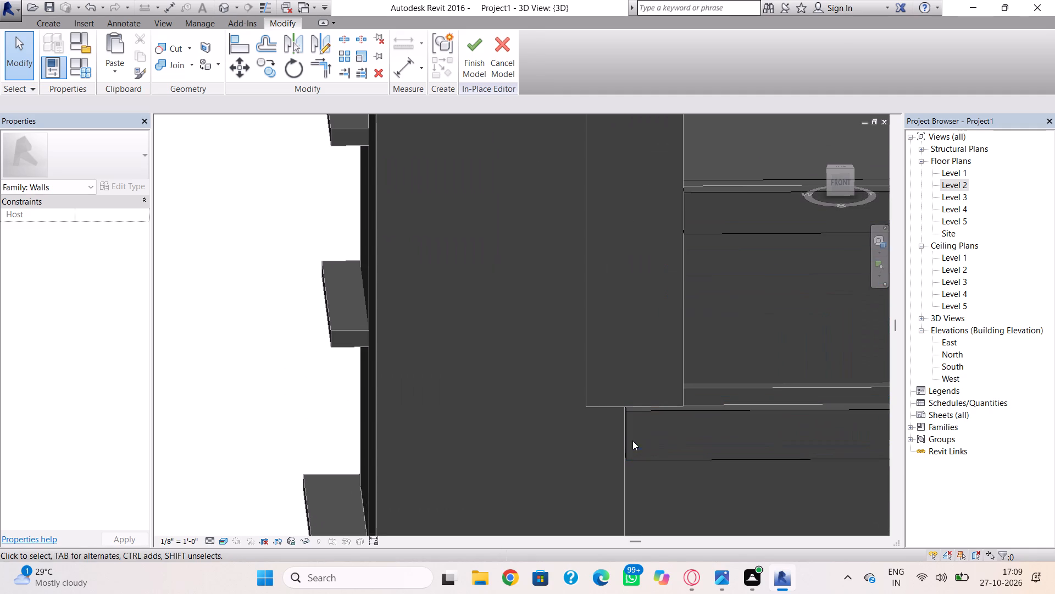
scroll(778, 411, down, 3)
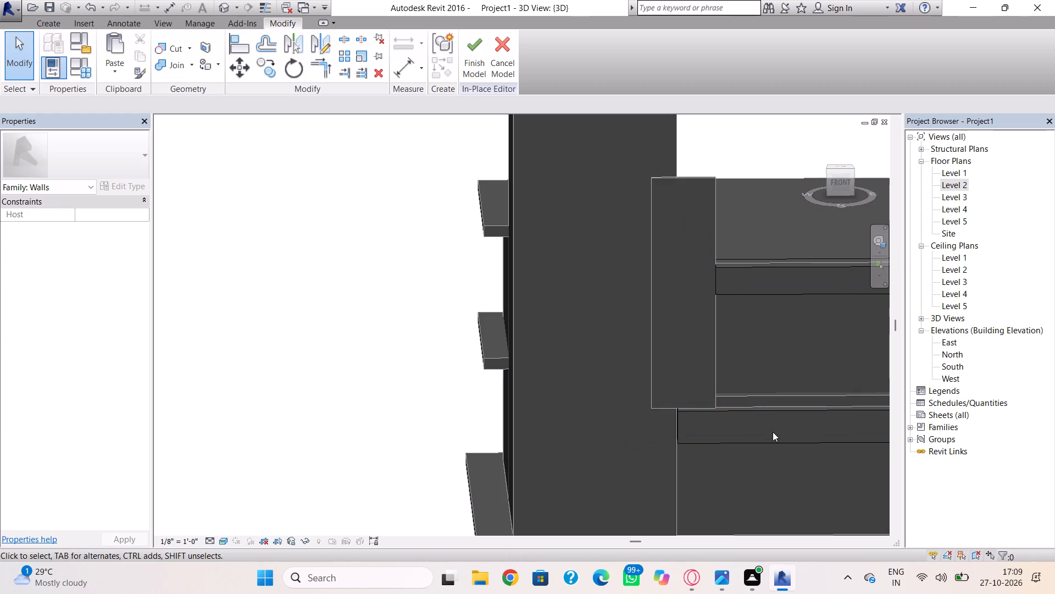
shift+right_drag(795, 446, 838, 461)
key(Escape)
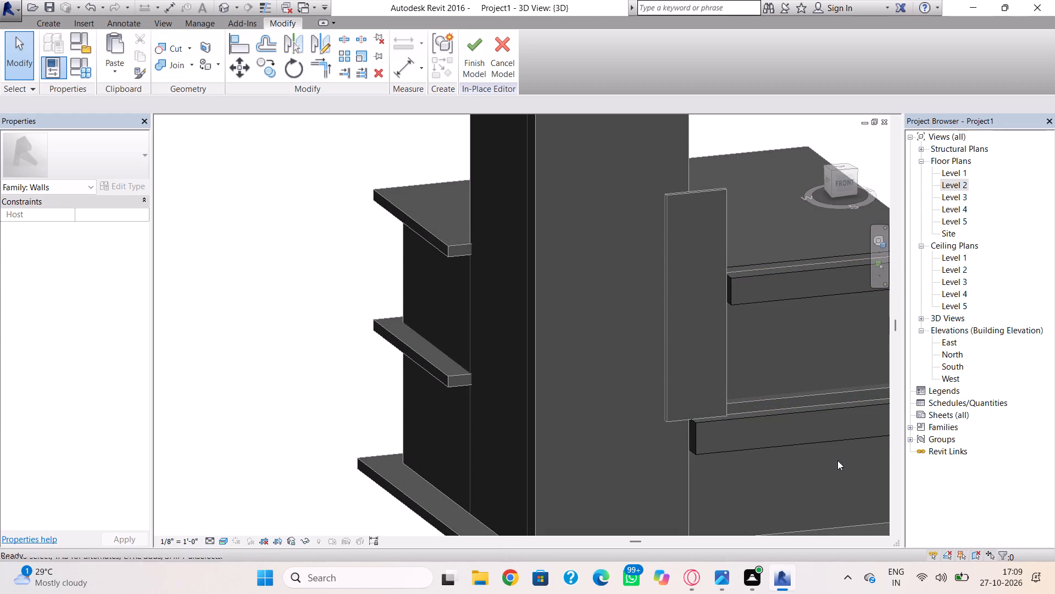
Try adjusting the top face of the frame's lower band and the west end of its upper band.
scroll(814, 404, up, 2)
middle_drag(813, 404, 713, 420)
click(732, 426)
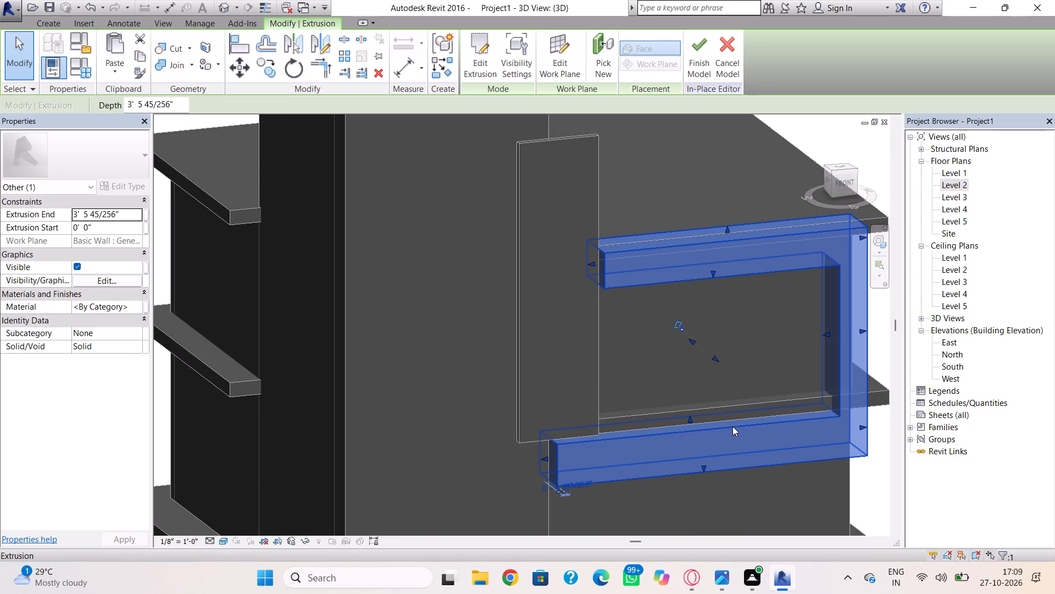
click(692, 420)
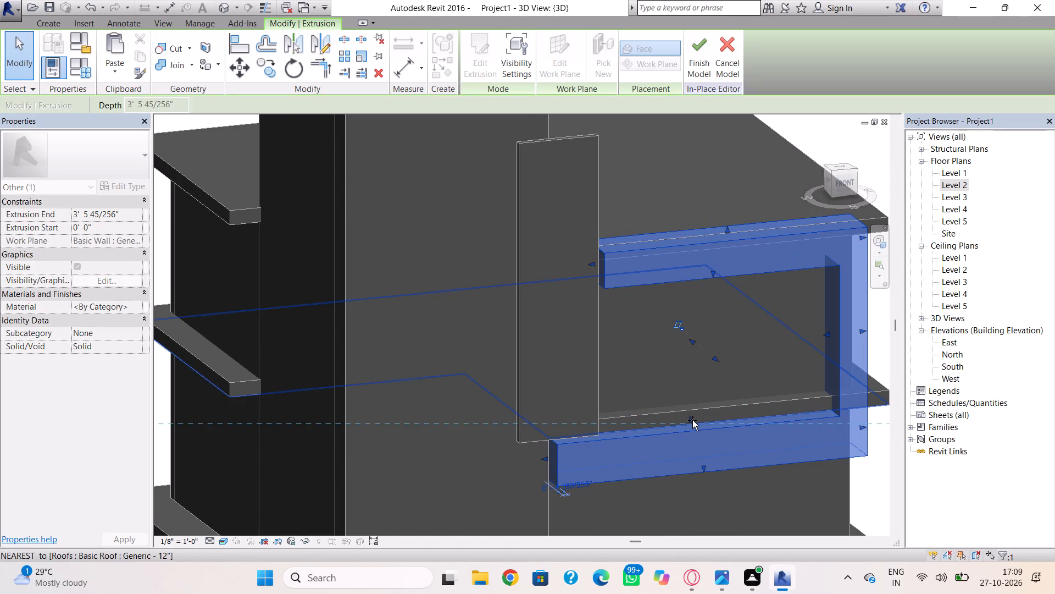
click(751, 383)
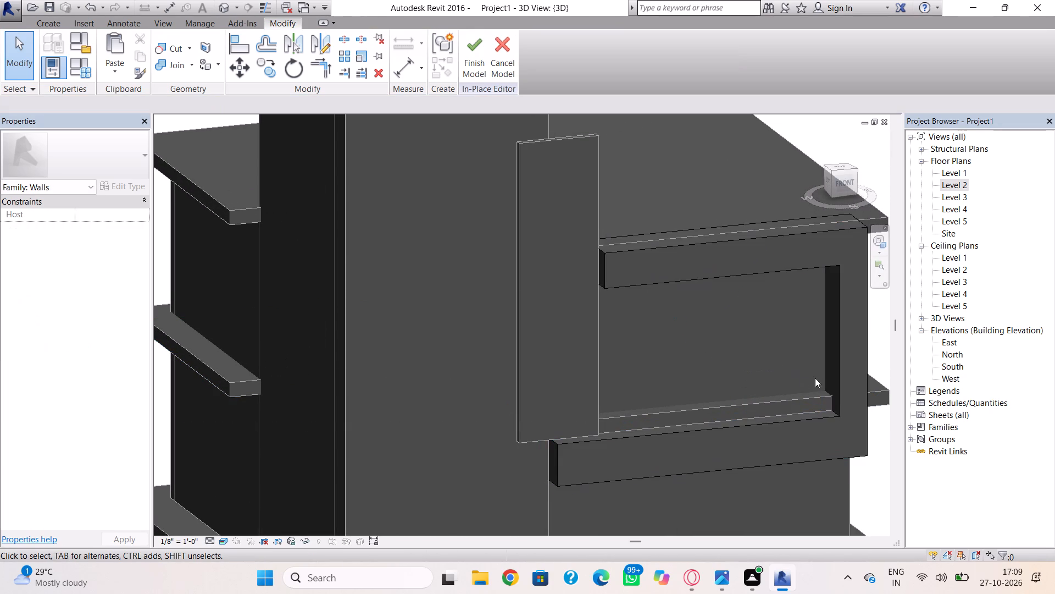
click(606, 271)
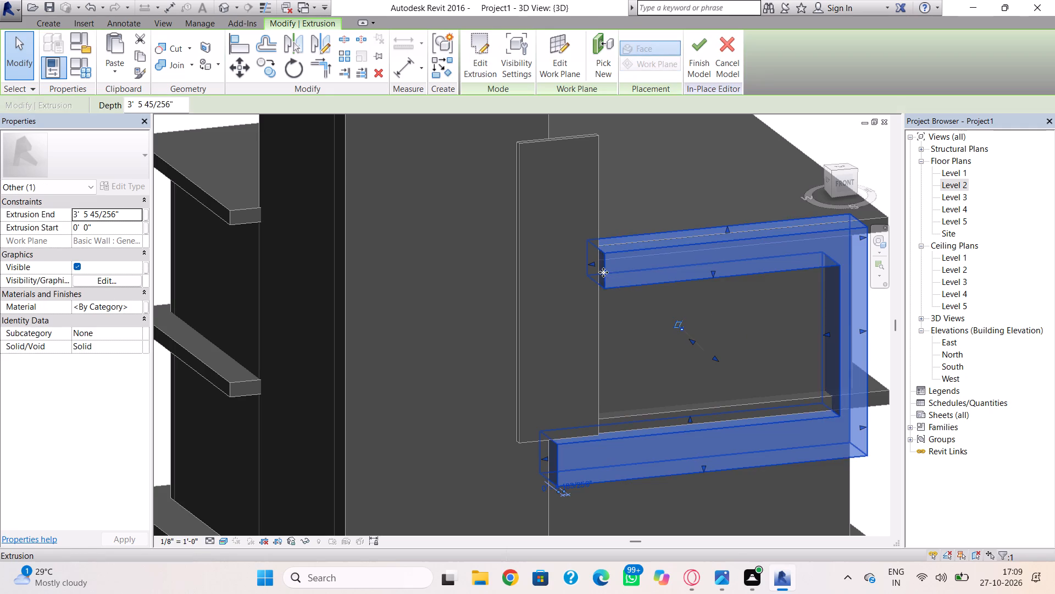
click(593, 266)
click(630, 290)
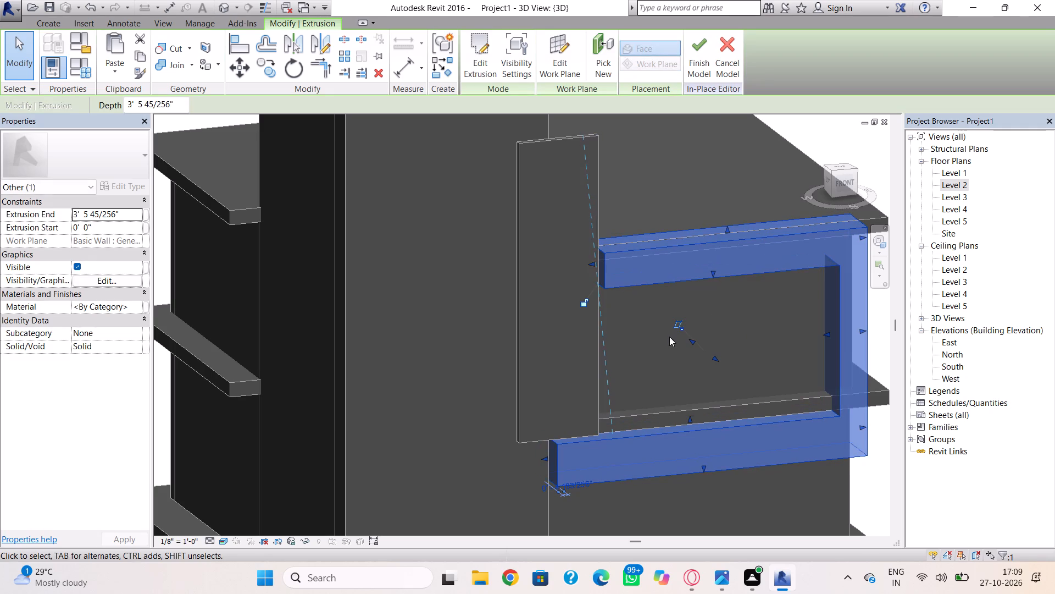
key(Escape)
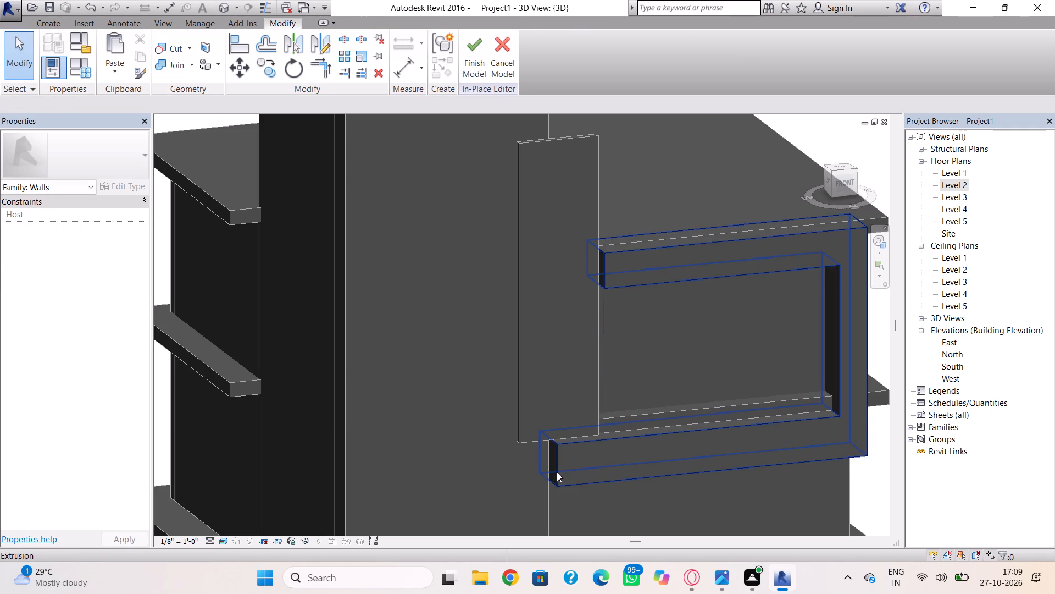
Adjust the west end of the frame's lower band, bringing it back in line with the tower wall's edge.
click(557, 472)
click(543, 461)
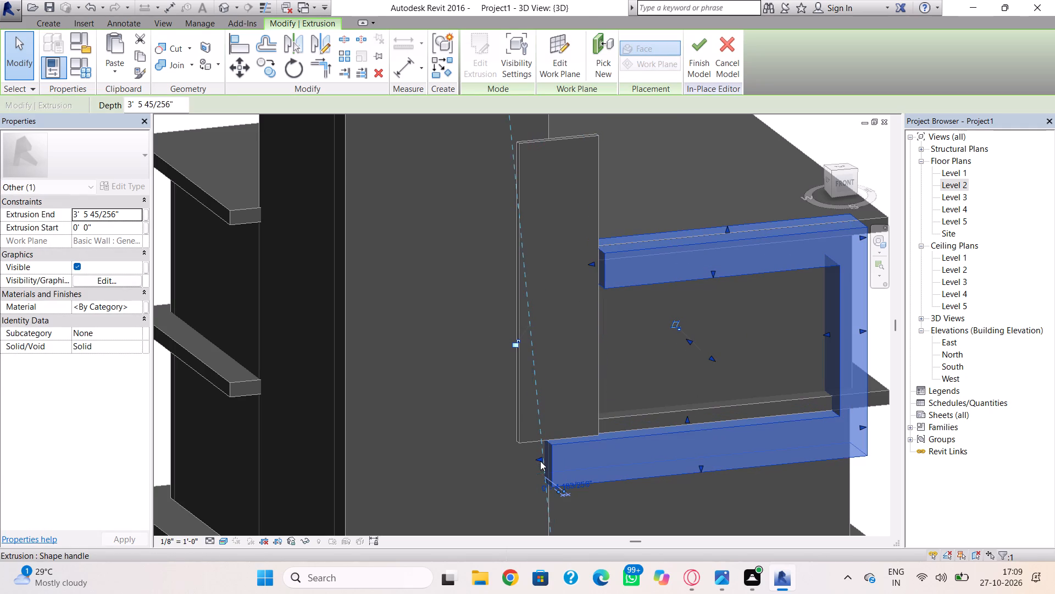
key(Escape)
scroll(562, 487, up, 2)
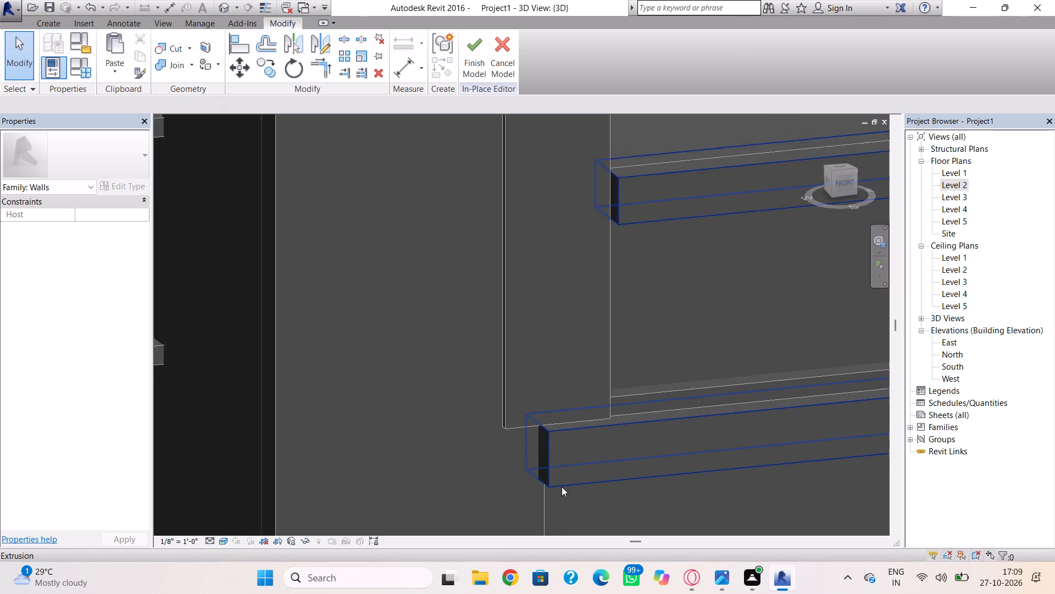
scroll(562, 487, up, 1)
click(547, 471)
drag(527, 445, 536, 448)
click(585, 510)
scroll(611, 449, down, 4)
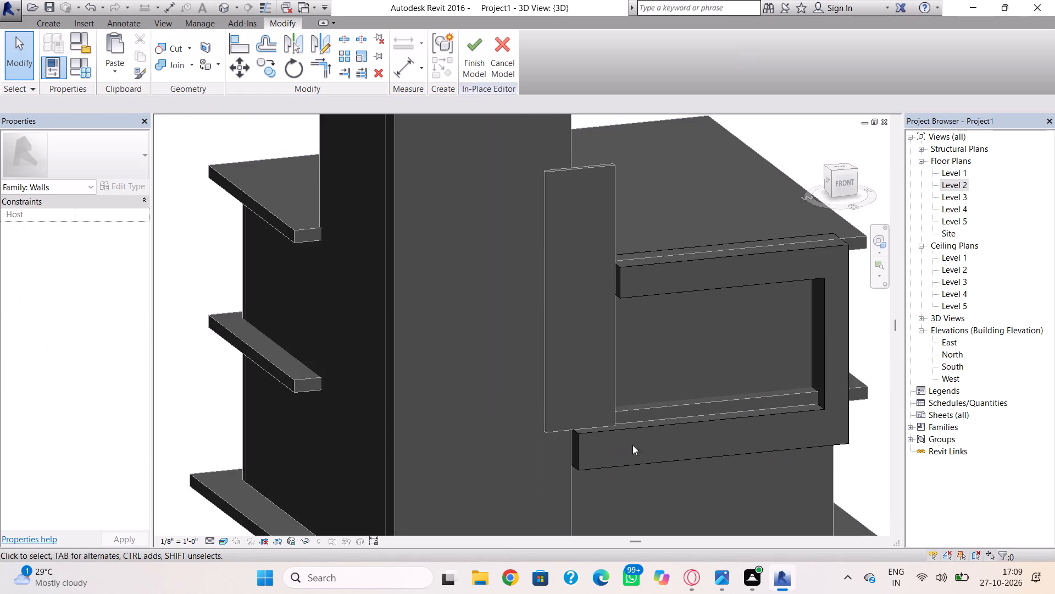
Set a new work plane by picking a plane on the tall narrow facade wall beside the frame.
shift+right_drag(692, 431, 679, 395)
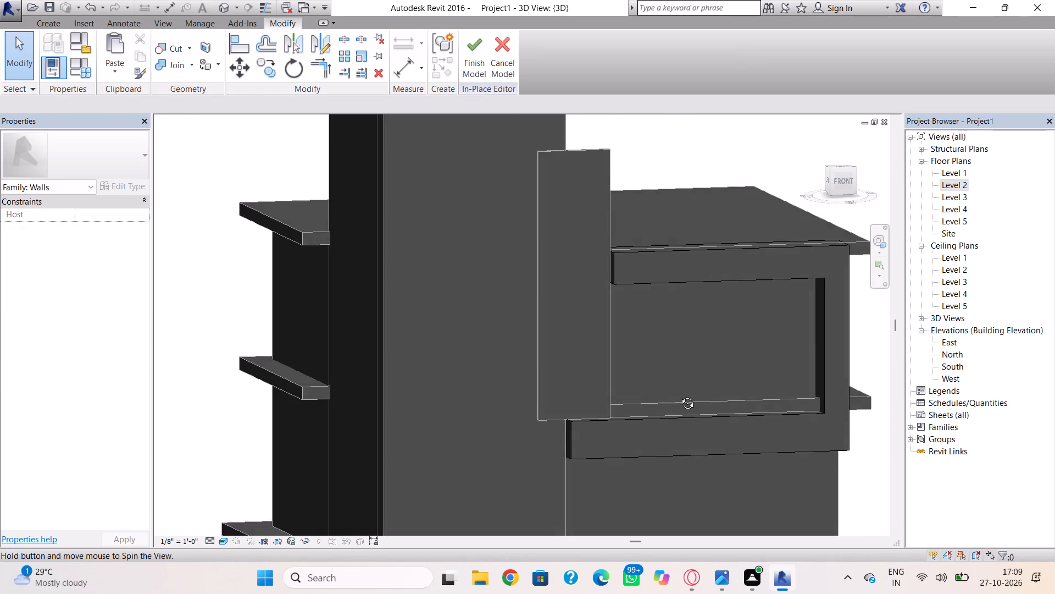
shift+right_drag(679, 395, 678, 399)
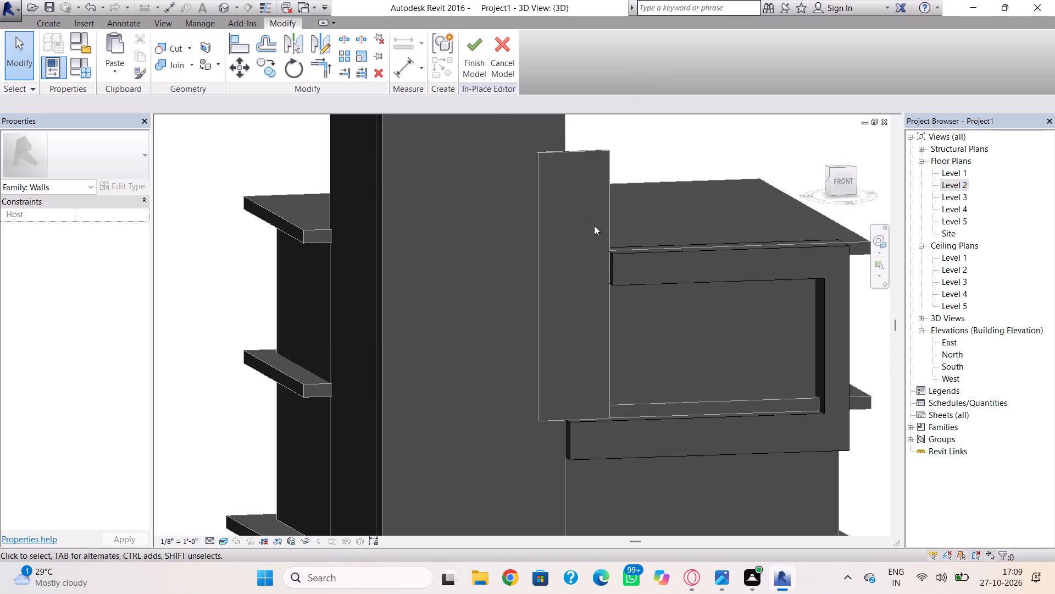
click(45, 22)
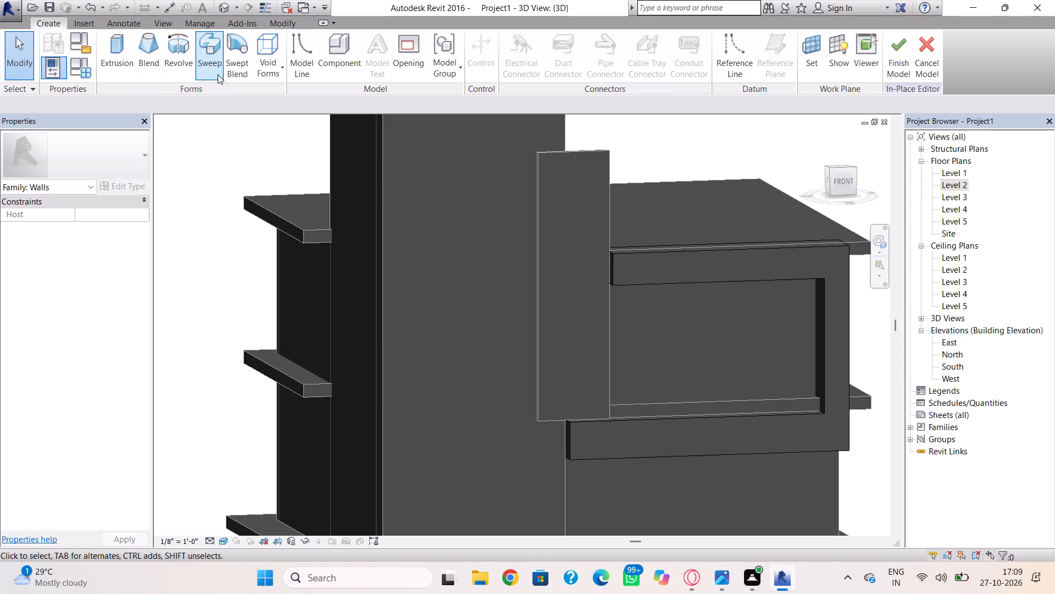
click(809, 45)
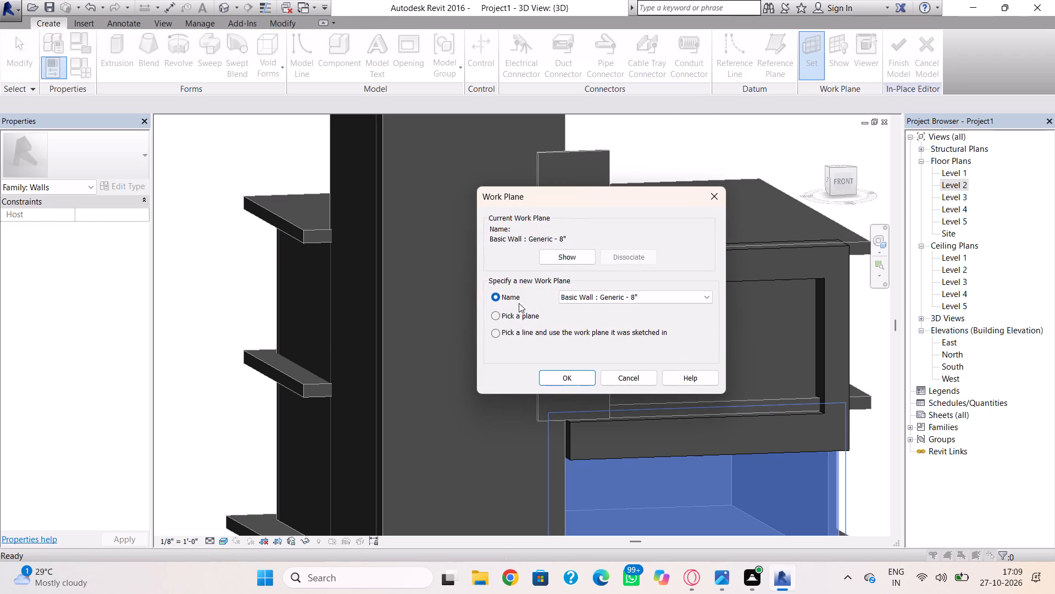
click(493, 313)
click(549, 375)
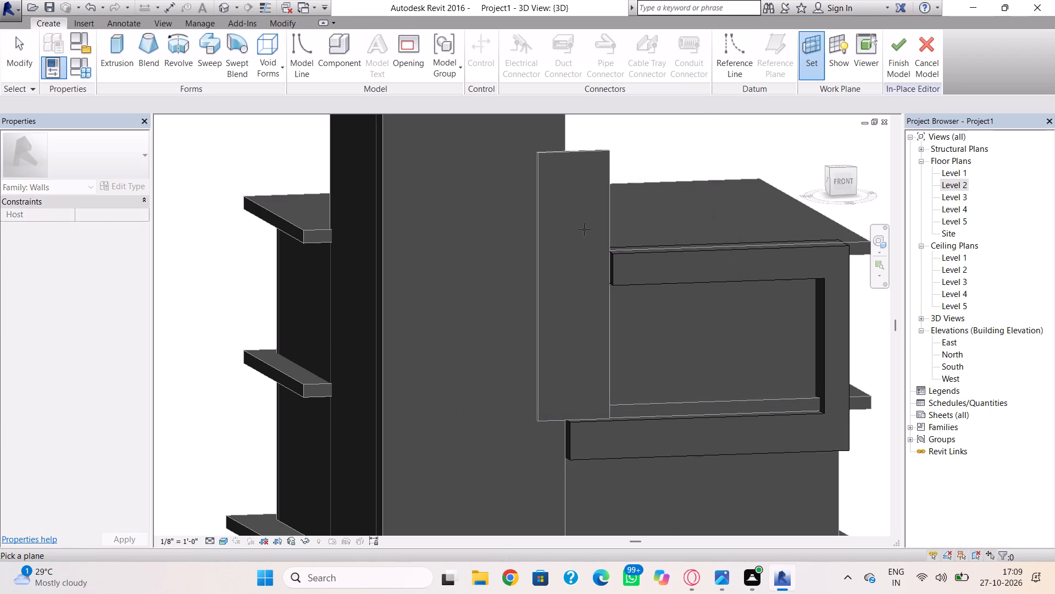
click(592, 154)
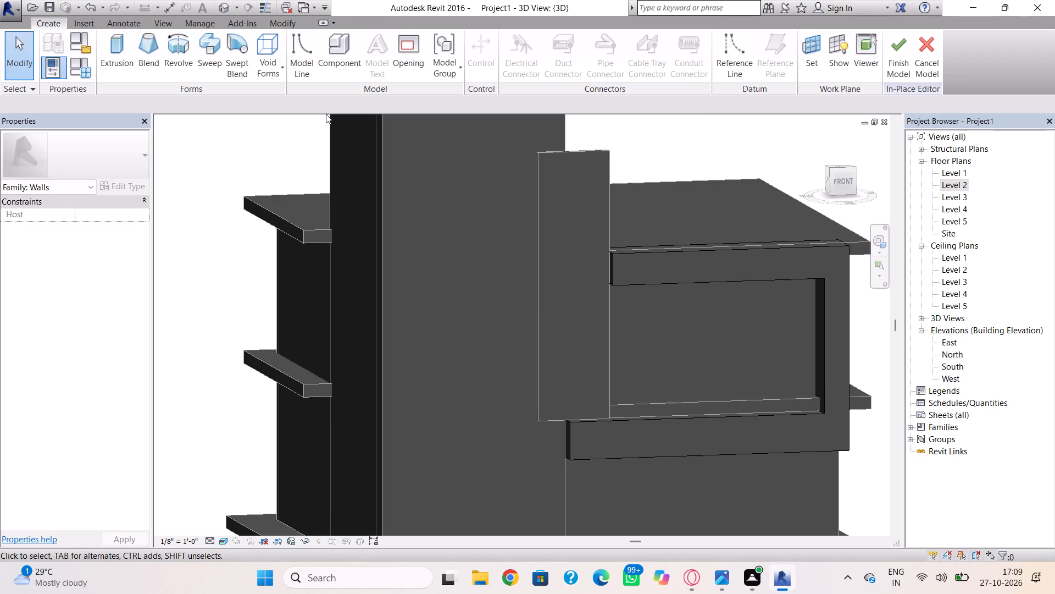
Start a new extrusion and sketch a 1'-0" by 1'-0" square near the narrow wall's top, against the tower's edge line.
click(121, 51)
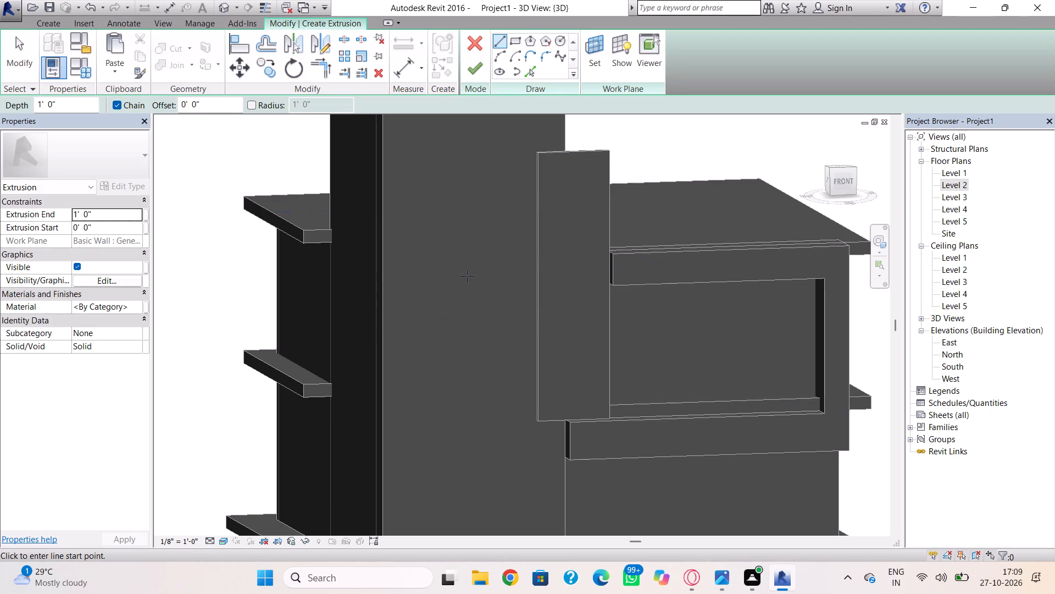
shift+drag(500, 306, 478, 299)
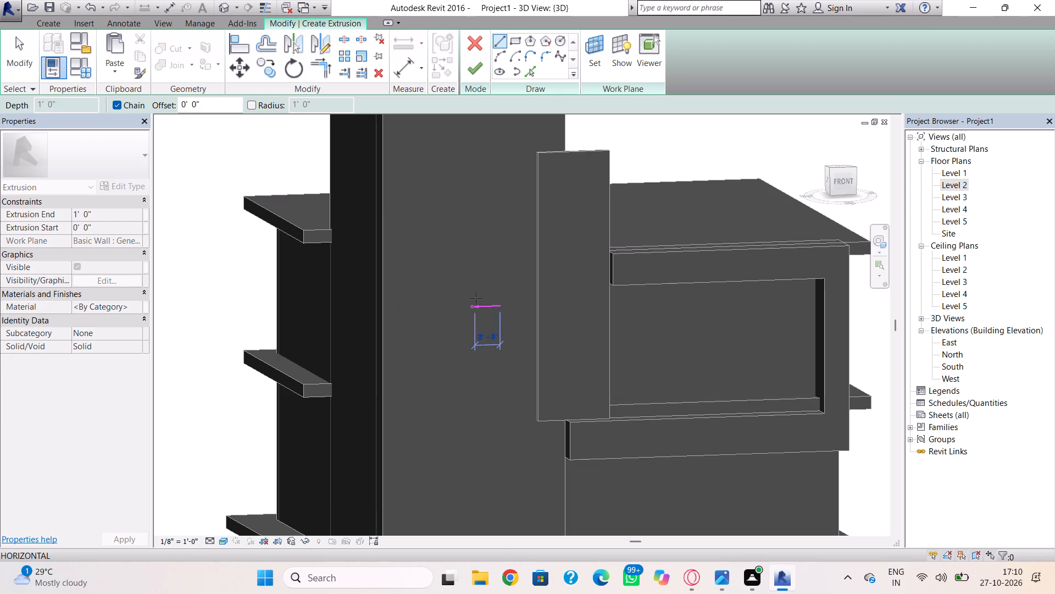
key(Escape)
shift+right_drag(530, 312, 486, 289)
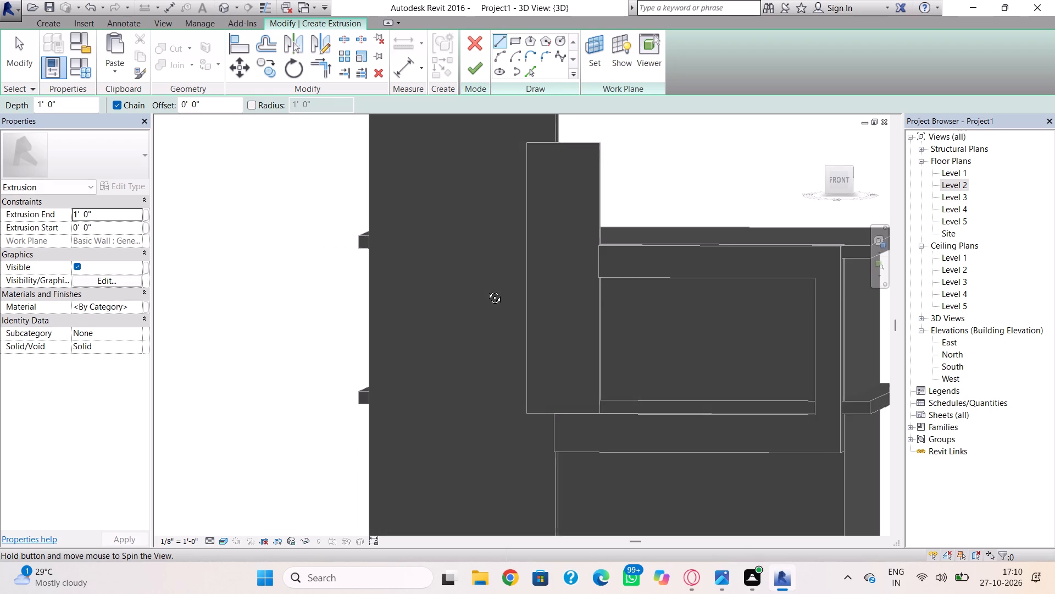
shift+right_drag(486, 289, 498, 279)
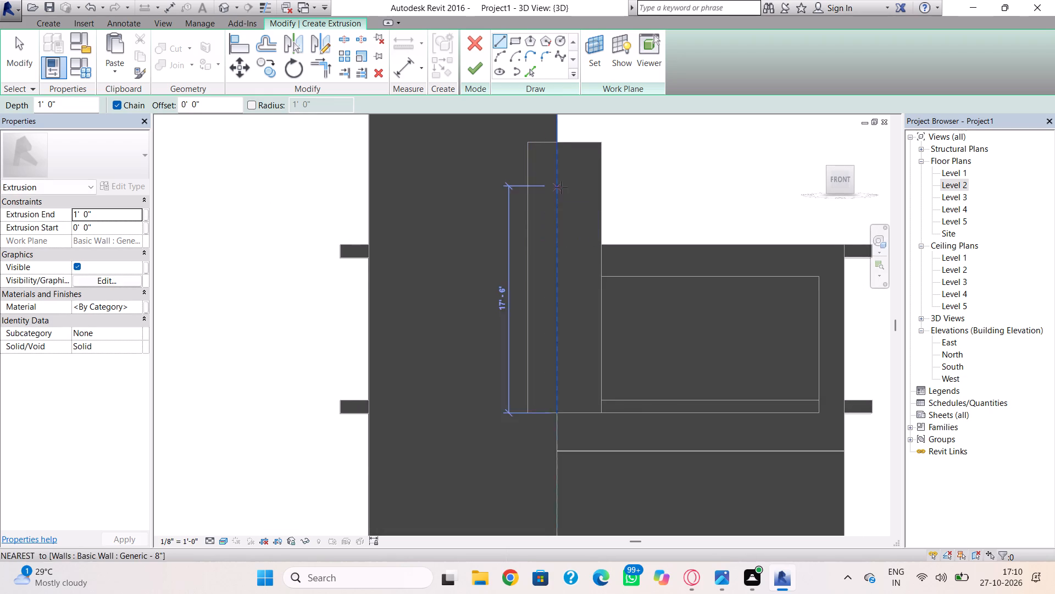
scroll(561, 187, up, 2)
middle_drag(561, 187, 562, 213)
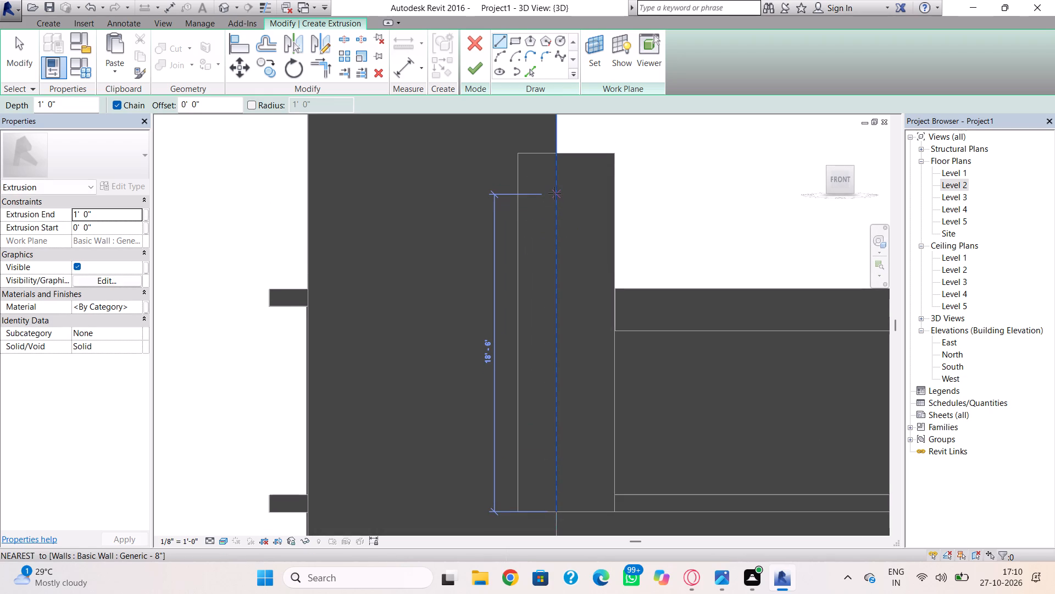
click(553, 180)
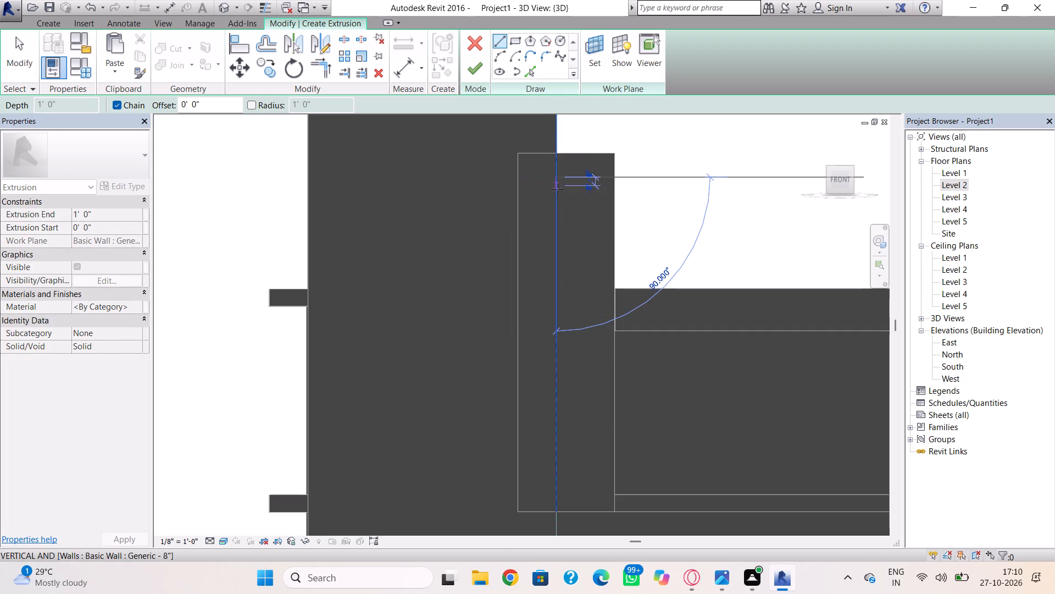
click(513, 41)
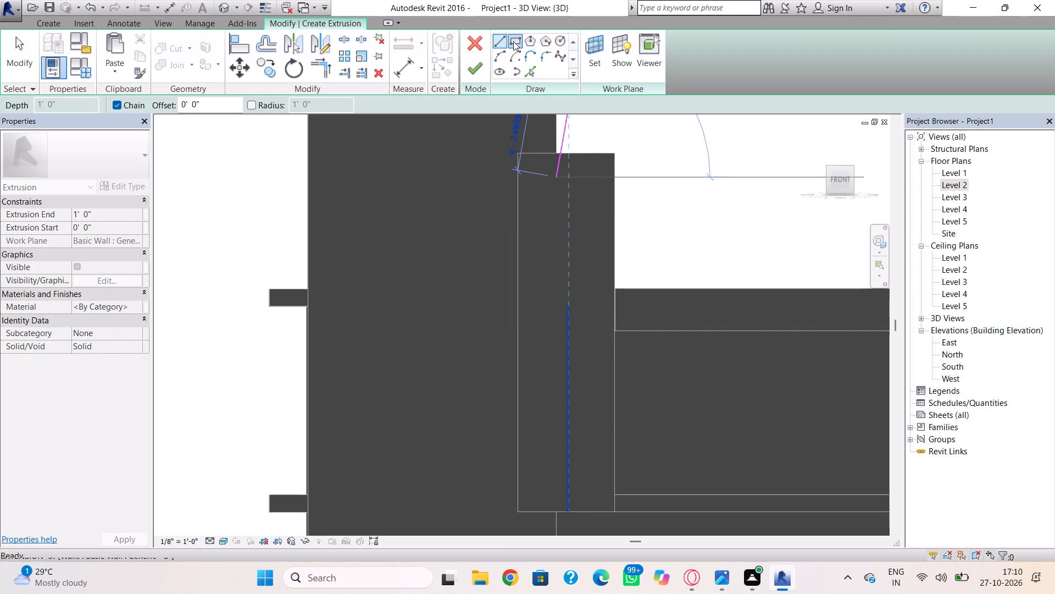
click(558, 184)
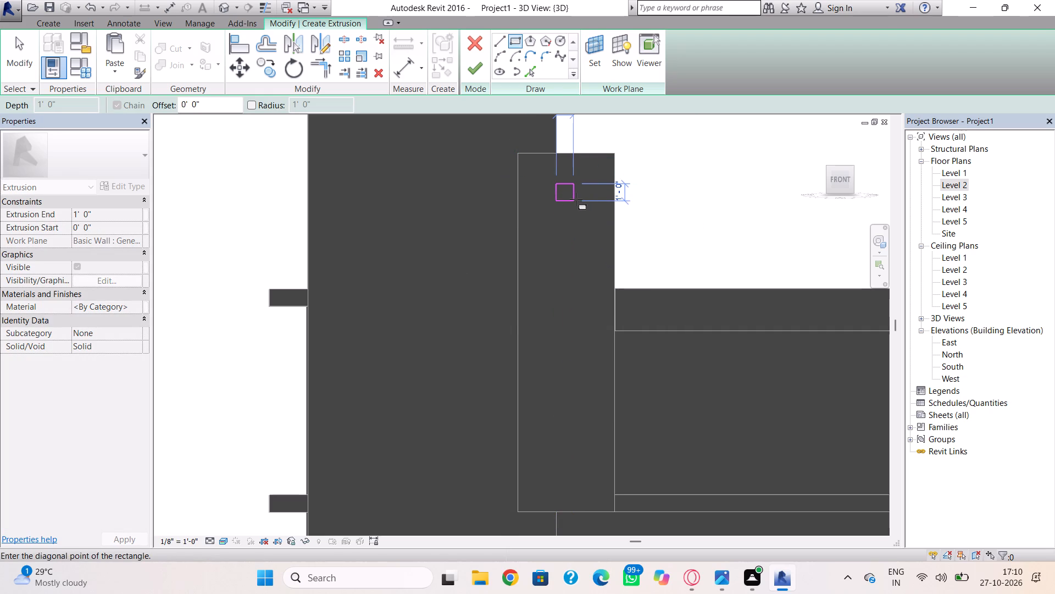
click(576, 199)
key(Escape)
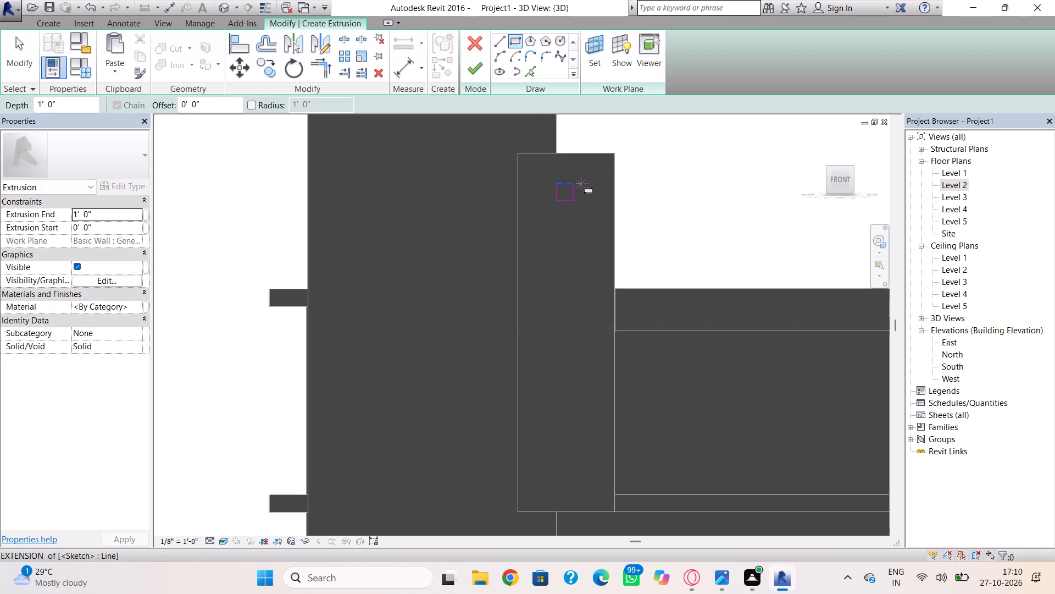
key(Escape)
Delete the sketched square near the top of the narrow wall.
click(578, 181)
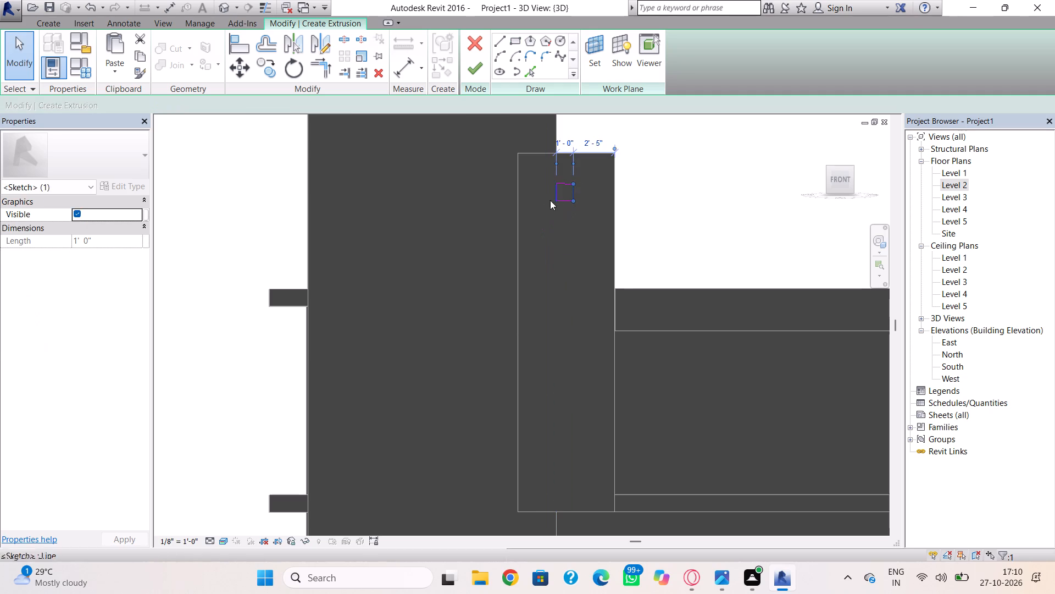
click(541, 210)
click(565, 184)
key(Escape)
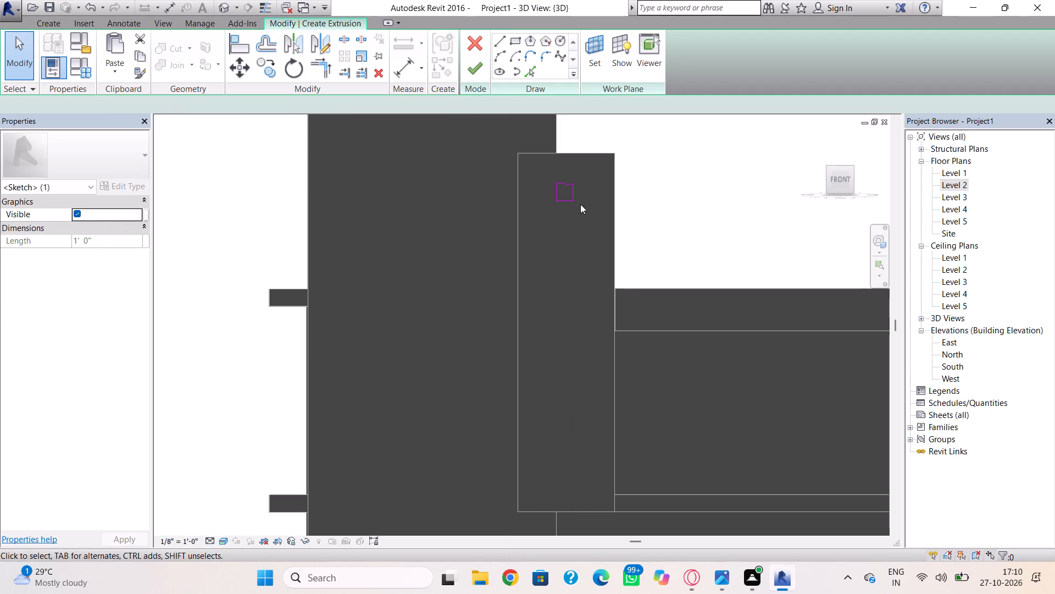
drag(583, 177, 549, 210)
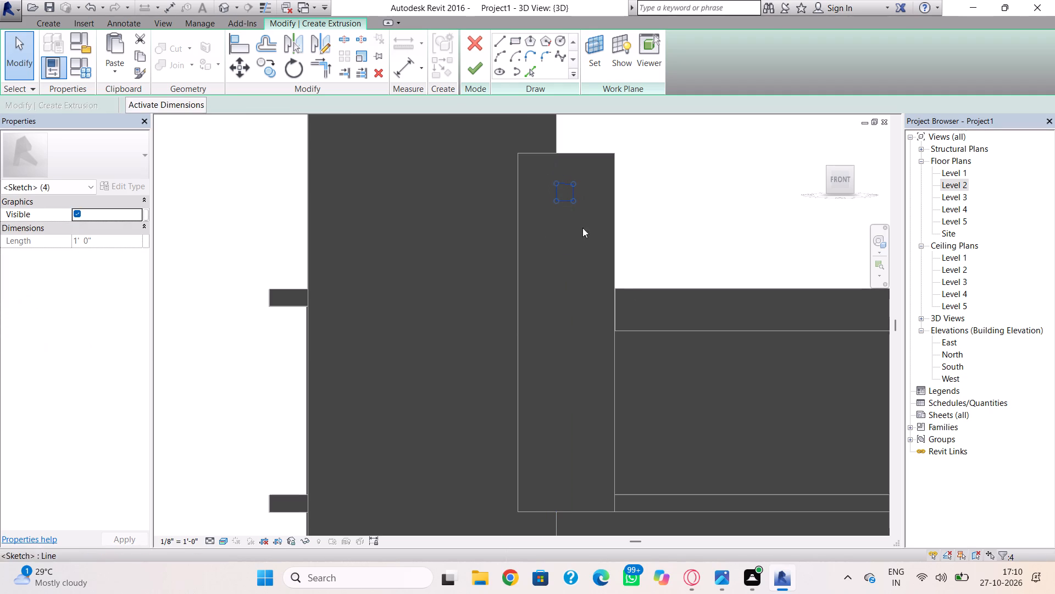
key(Delete)
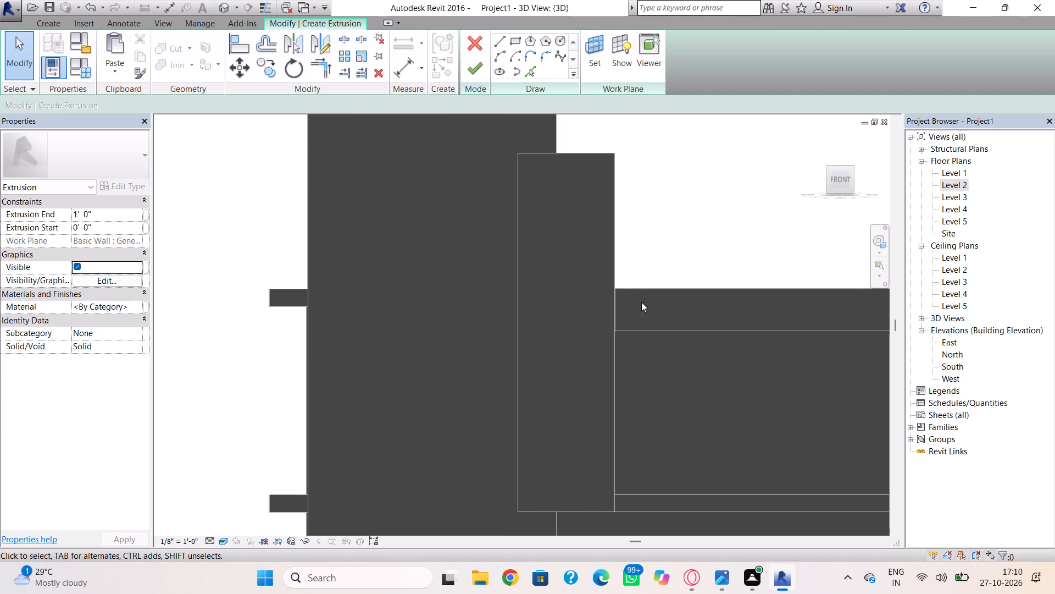
Sketch a new 1'-0" by 1'-0" square slightly higher on the narrow wall, starting on the tower's edge line.
click(518, 41)
click(556, 178)
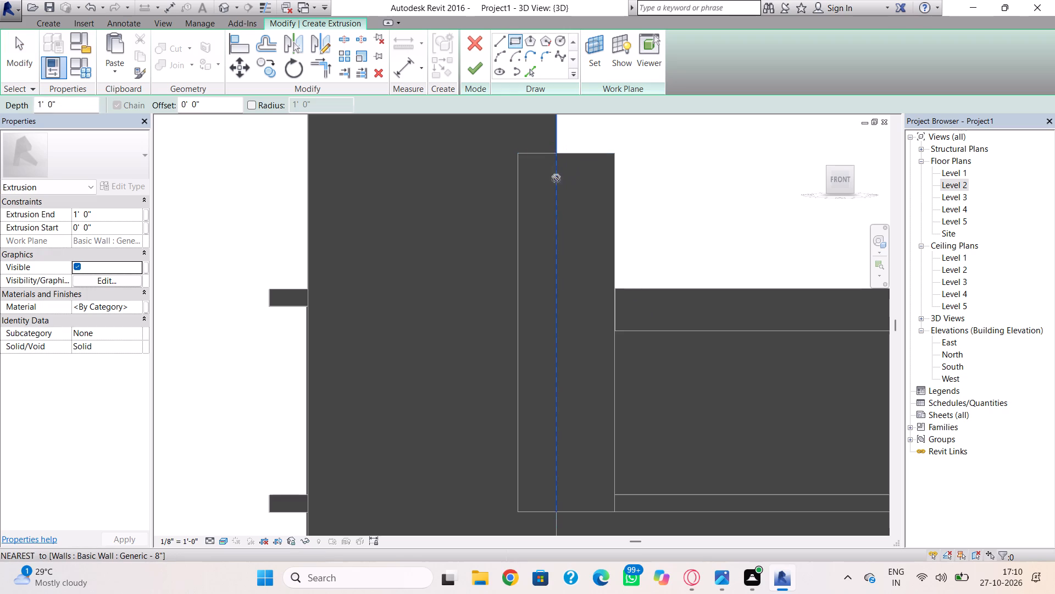
click(576, 198)
key(Escape)
key(Escape)
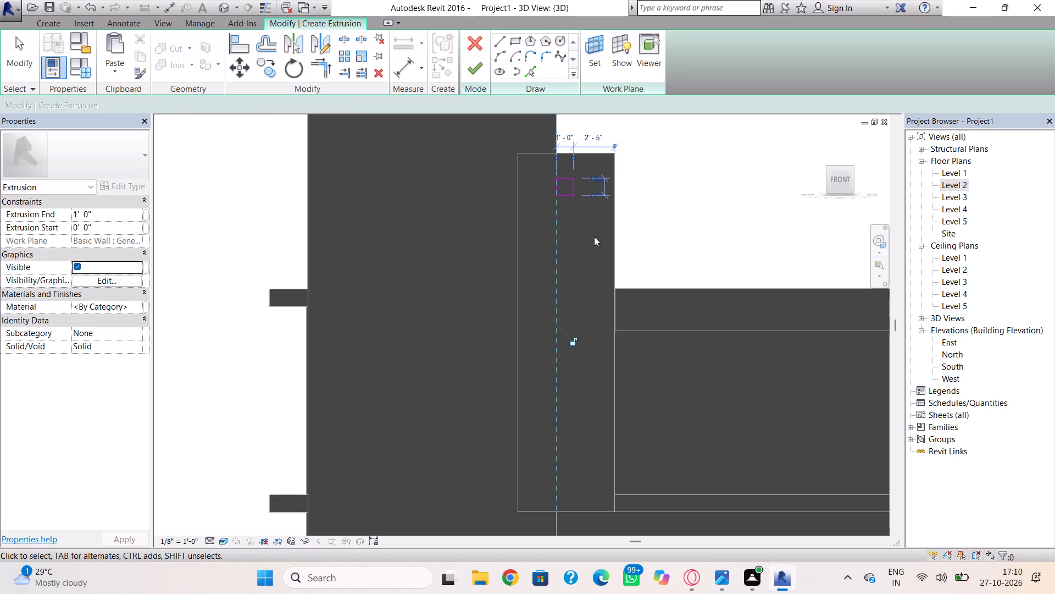
key(Escape)
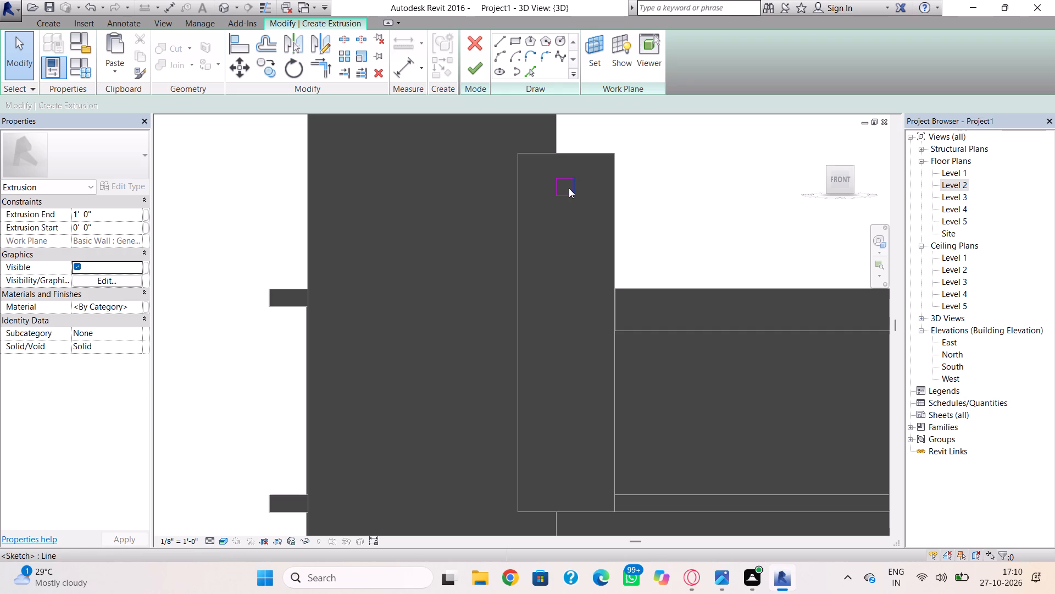
Nudge all four sides of the square outward one increment each, enlarging it to 1'-2" by 1'-2".
click(569, 188)
scroll(585, 199, up, 5)
key(Right)
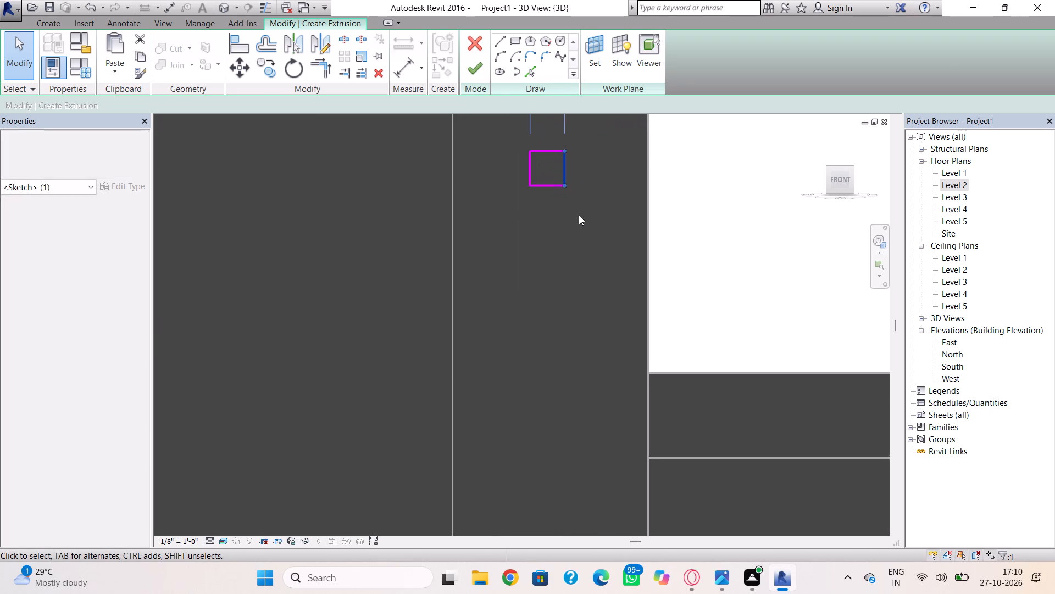
click(534, 174)
key(Left)
click(545, 187)
key(Down)
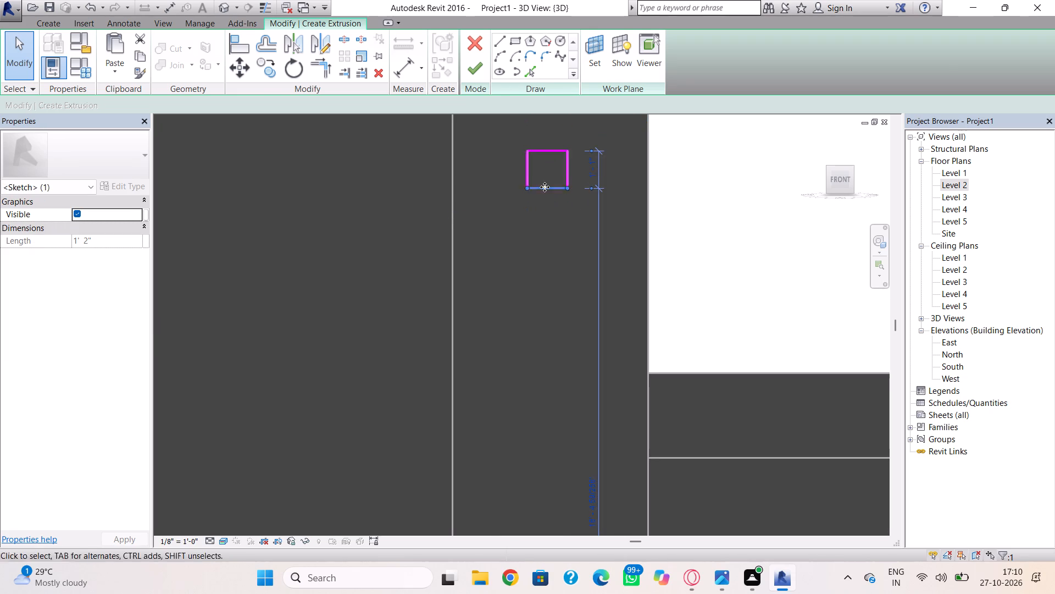
click(546, 155)
key(Up)
click(585, 163)
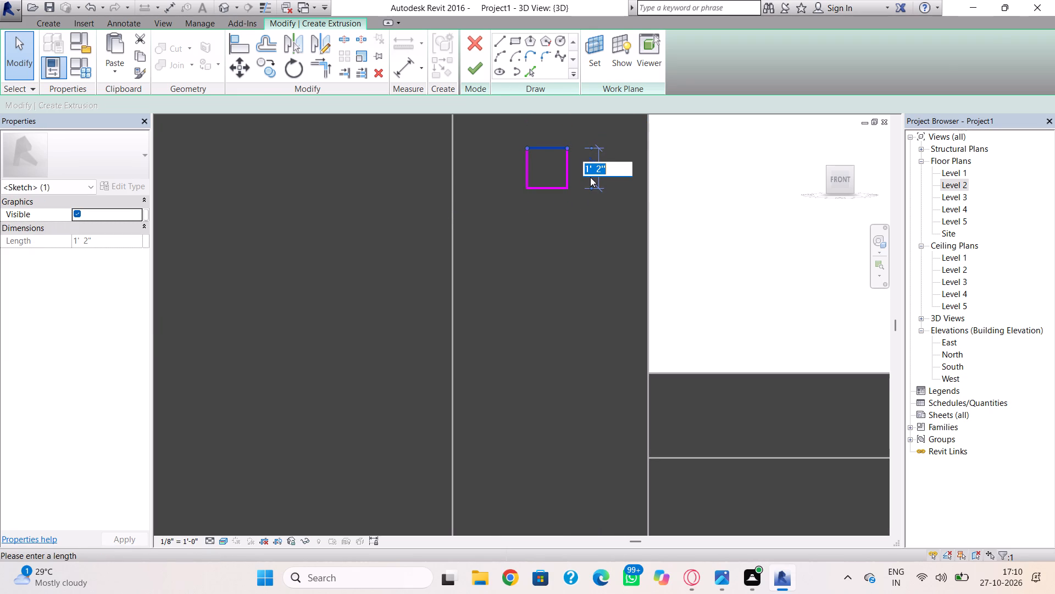
key(Escape)
key(Escape)
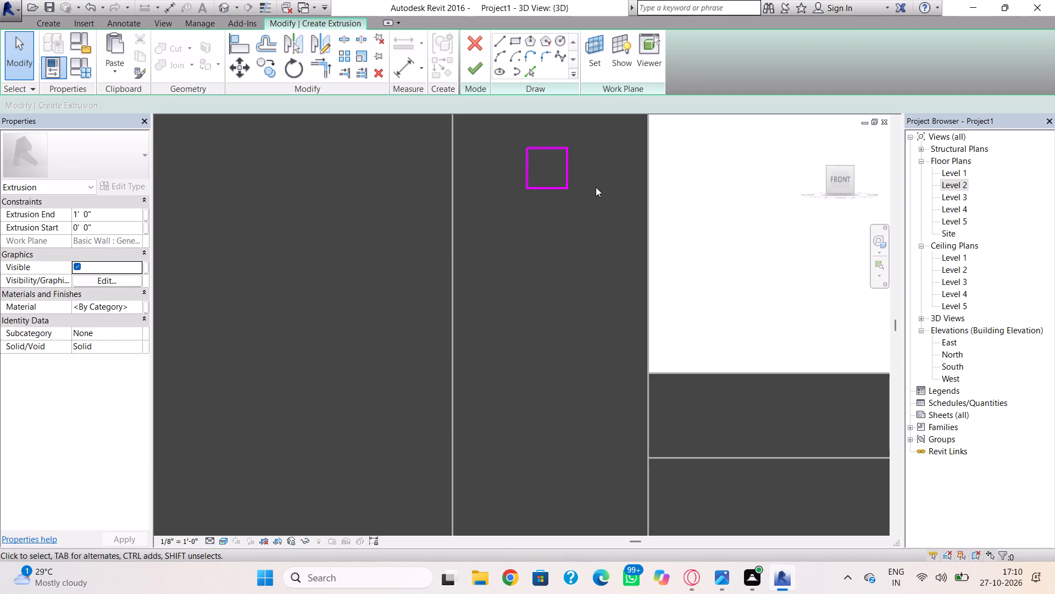
Copy the whole square and paste the duplicate directly below it on the narrow wall, vertically aligned with the original.
scroll(590, 190, down, 2)
drag(584, 151, 553, 200)
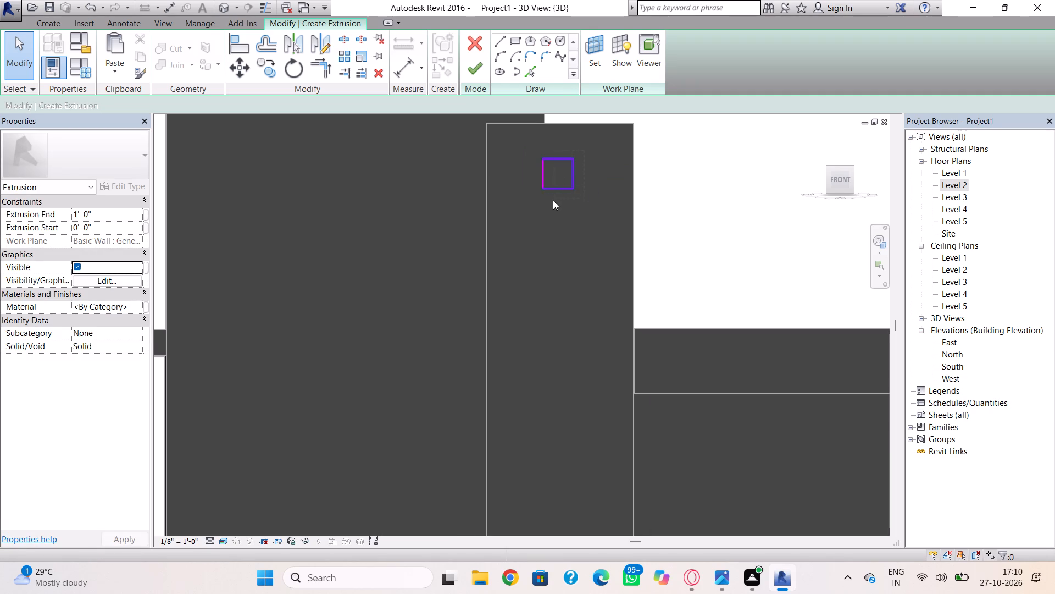
drag(553, 200, 533, 215)
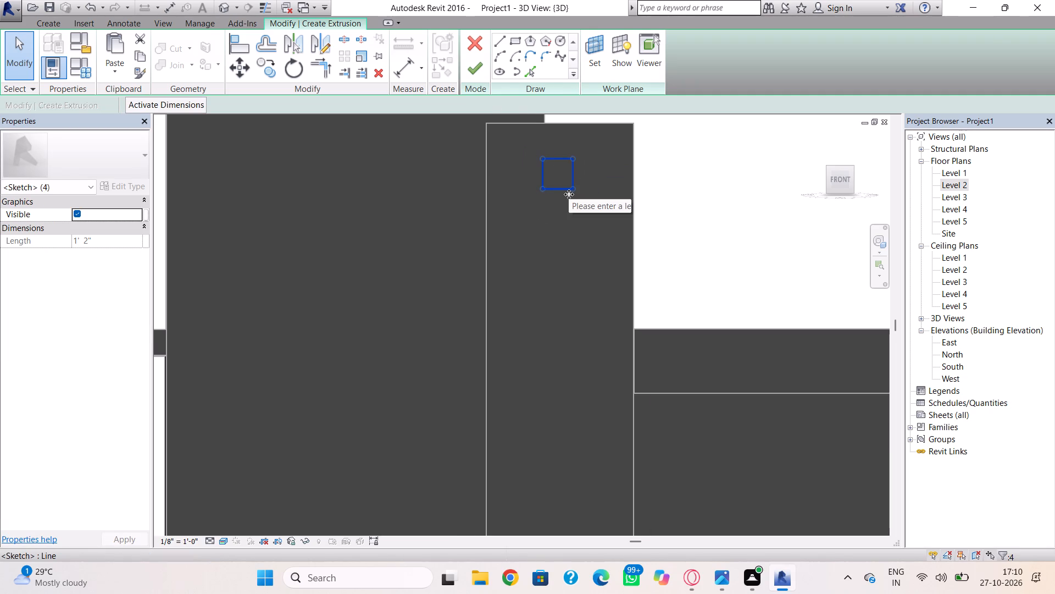
key(ctrl+c)
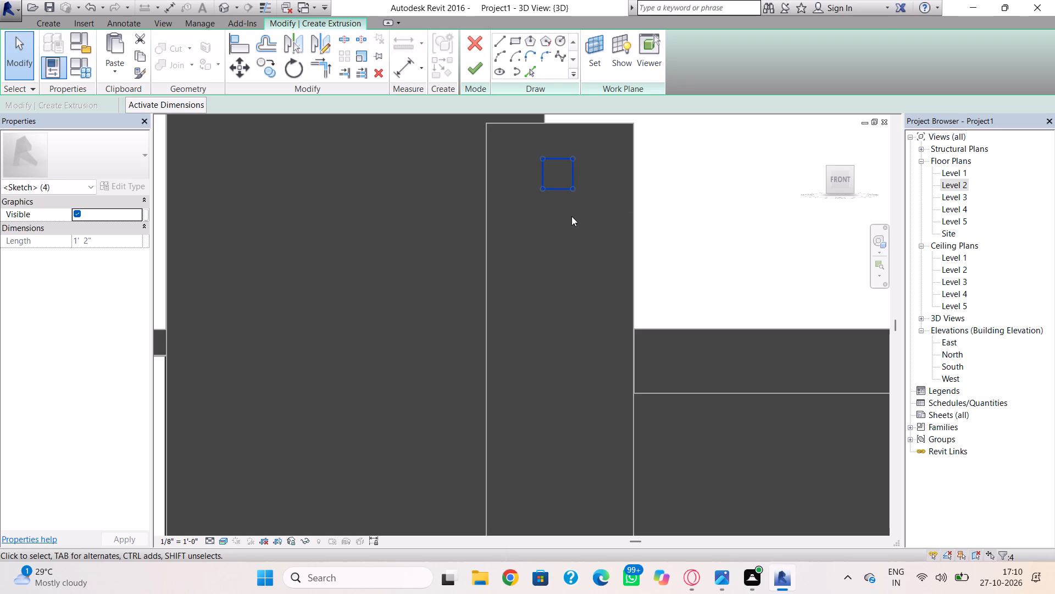
key(ctrl+v)
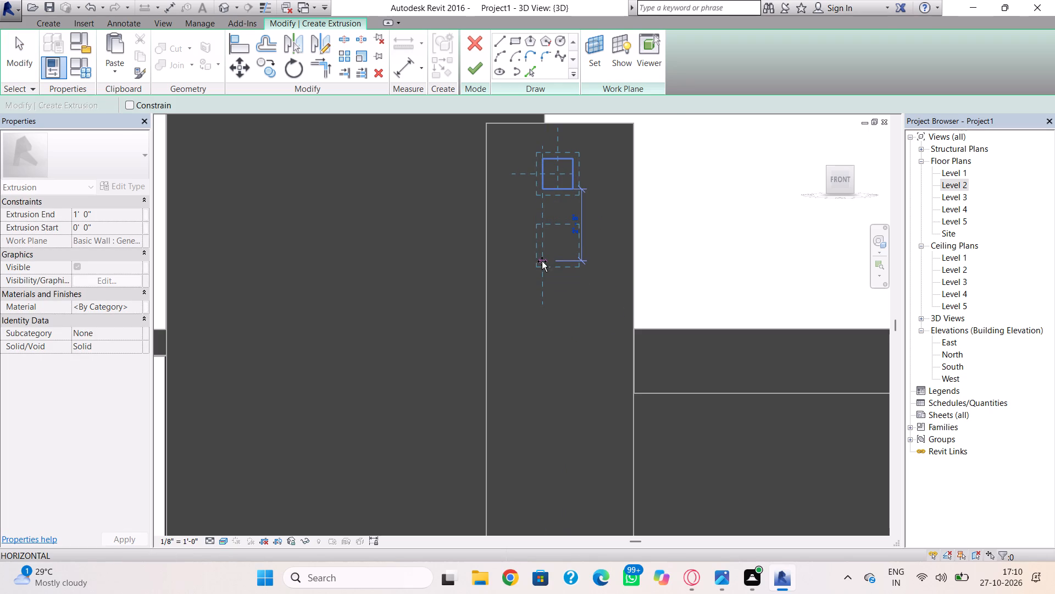
click(542, 262)
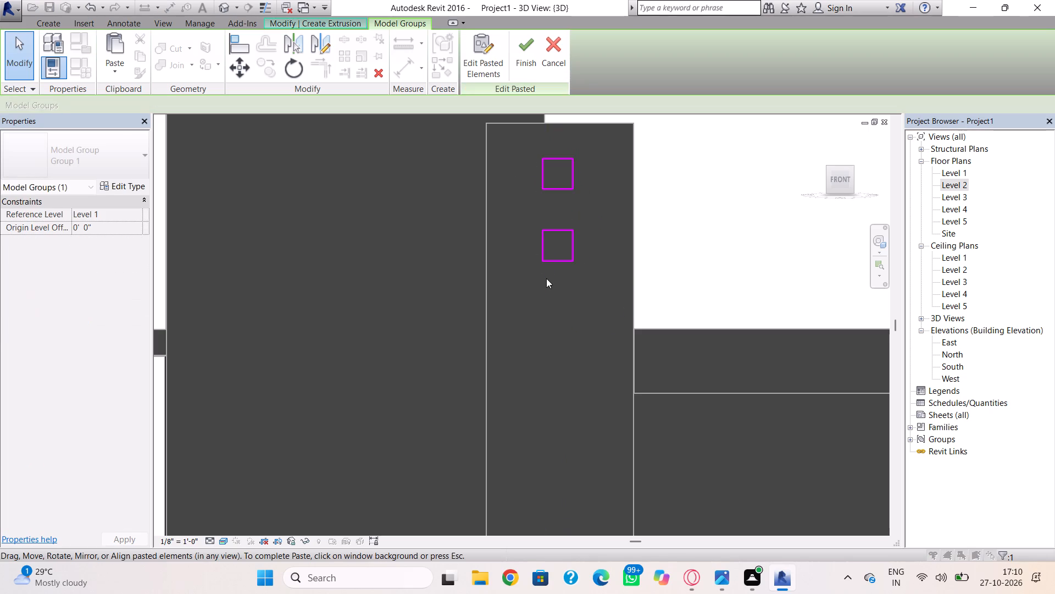
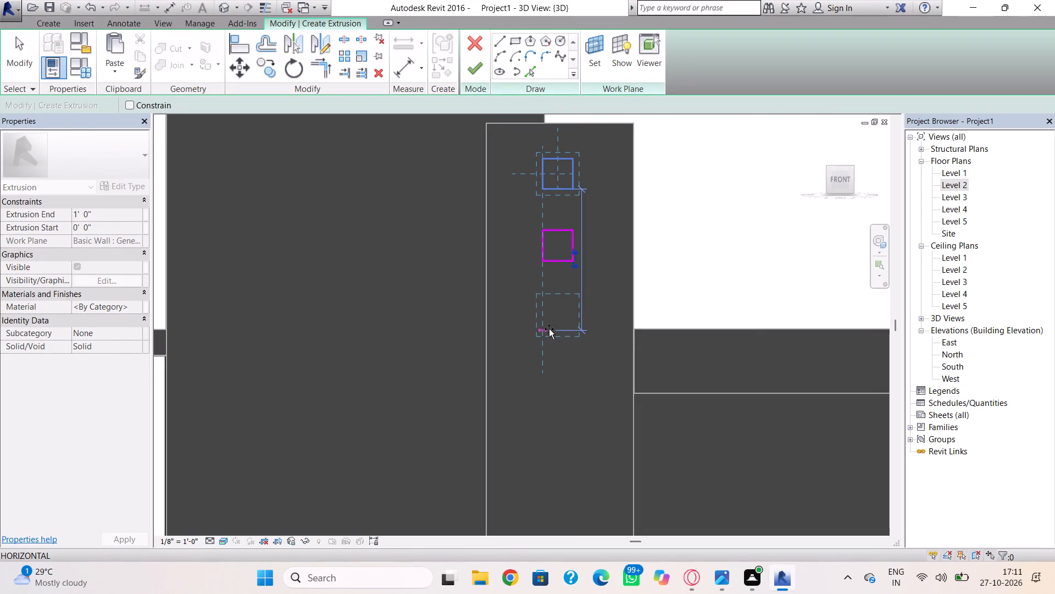
Place two more copies of the square in the column, one below the existing pair and one in the gap between the top two.
click(550, 333)
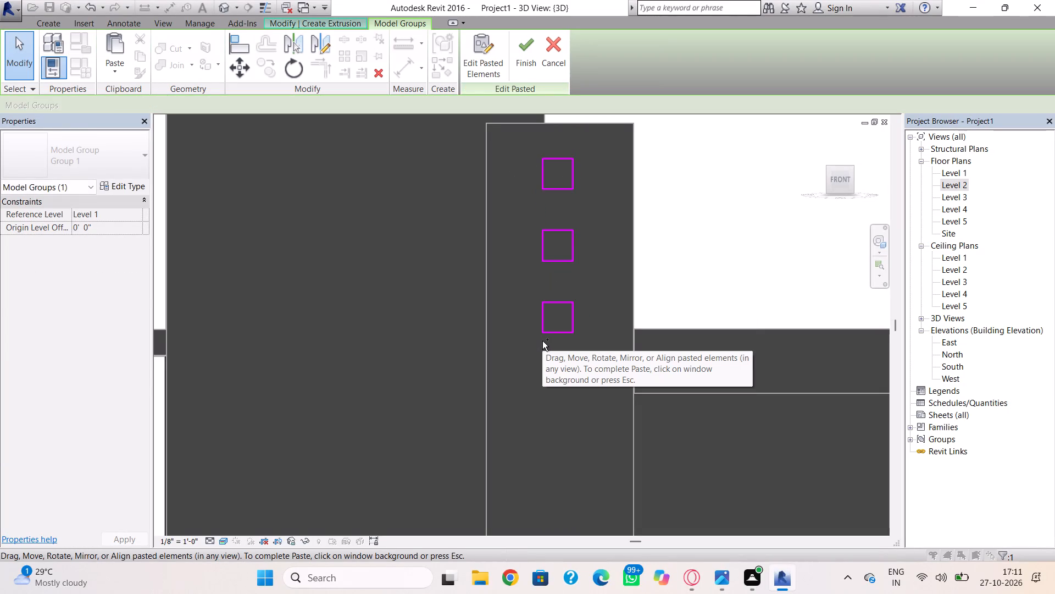
key(ctrl+v)
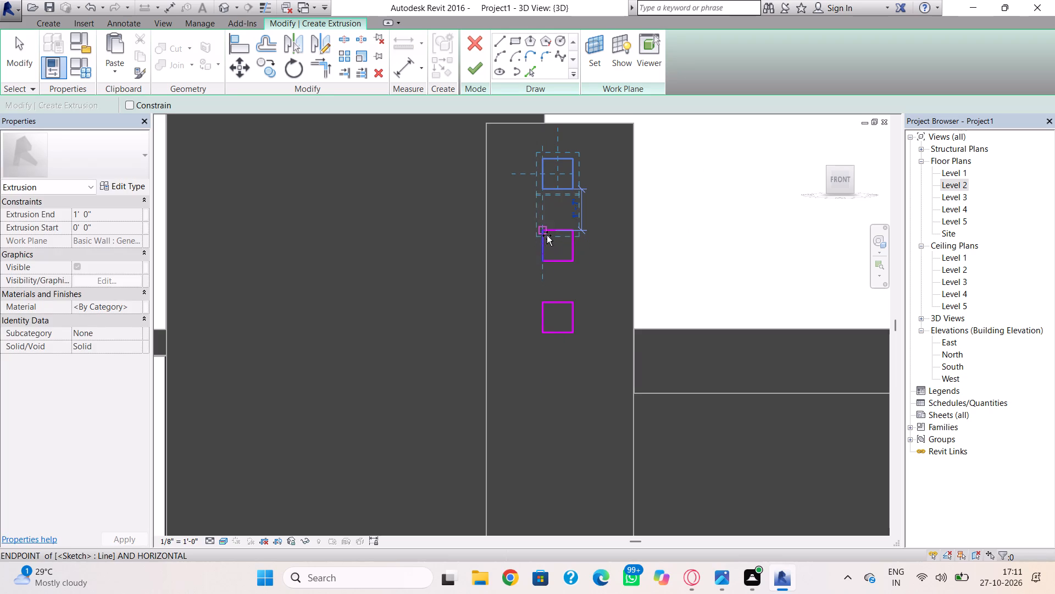
click(546, 223)
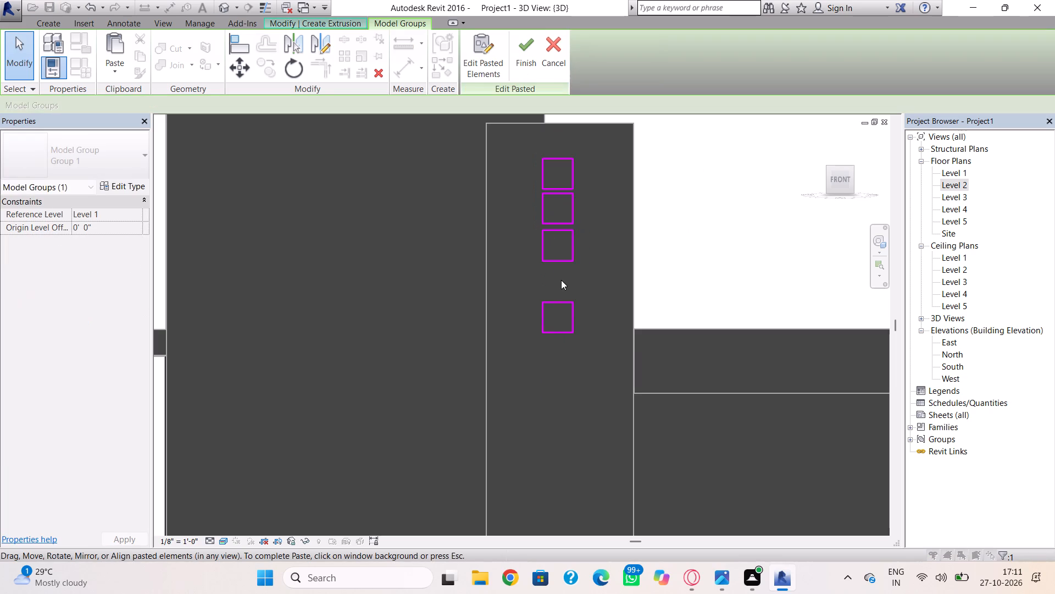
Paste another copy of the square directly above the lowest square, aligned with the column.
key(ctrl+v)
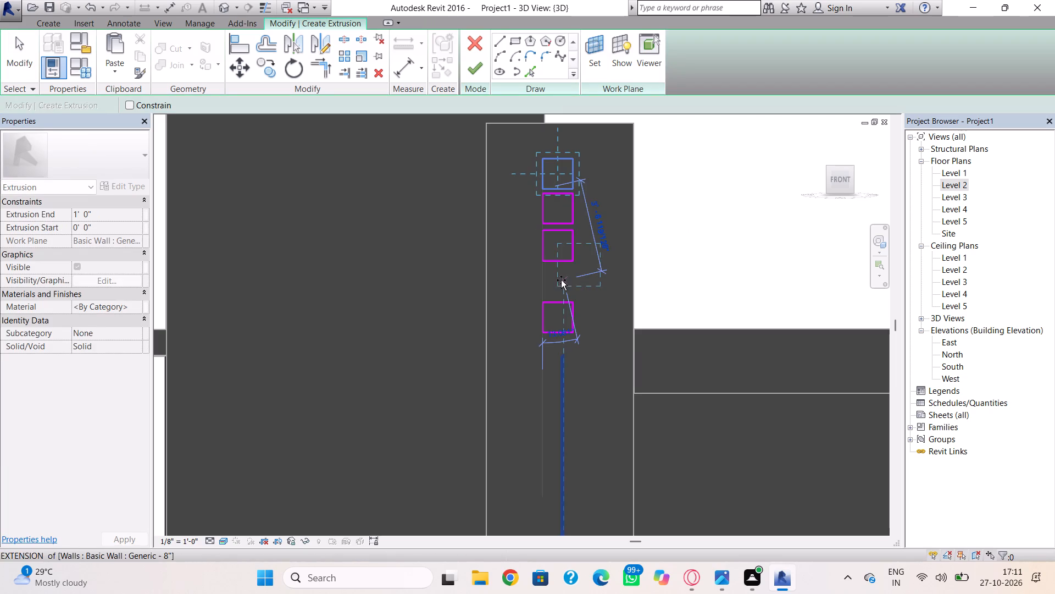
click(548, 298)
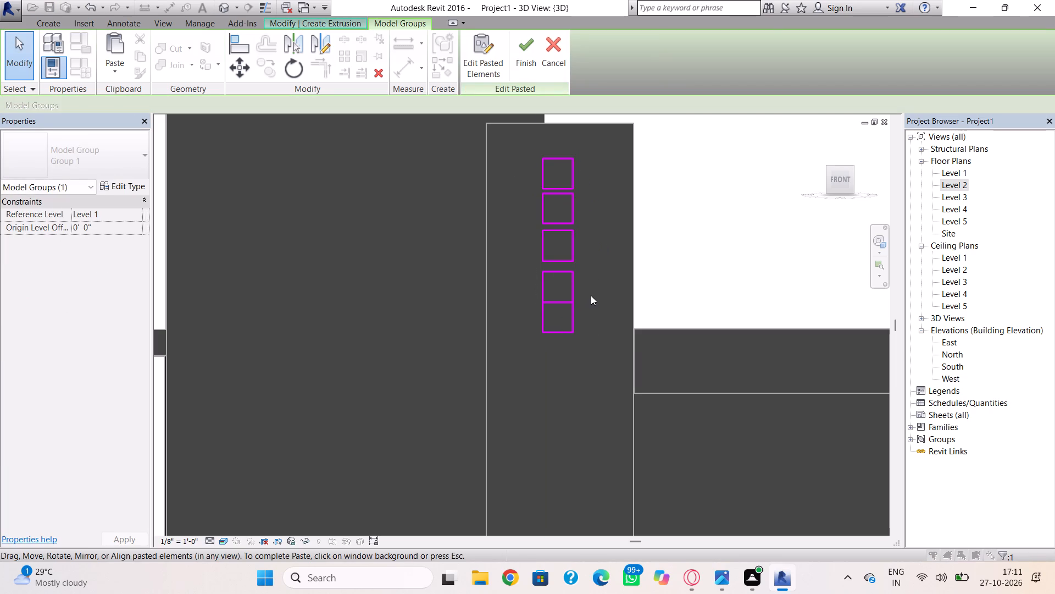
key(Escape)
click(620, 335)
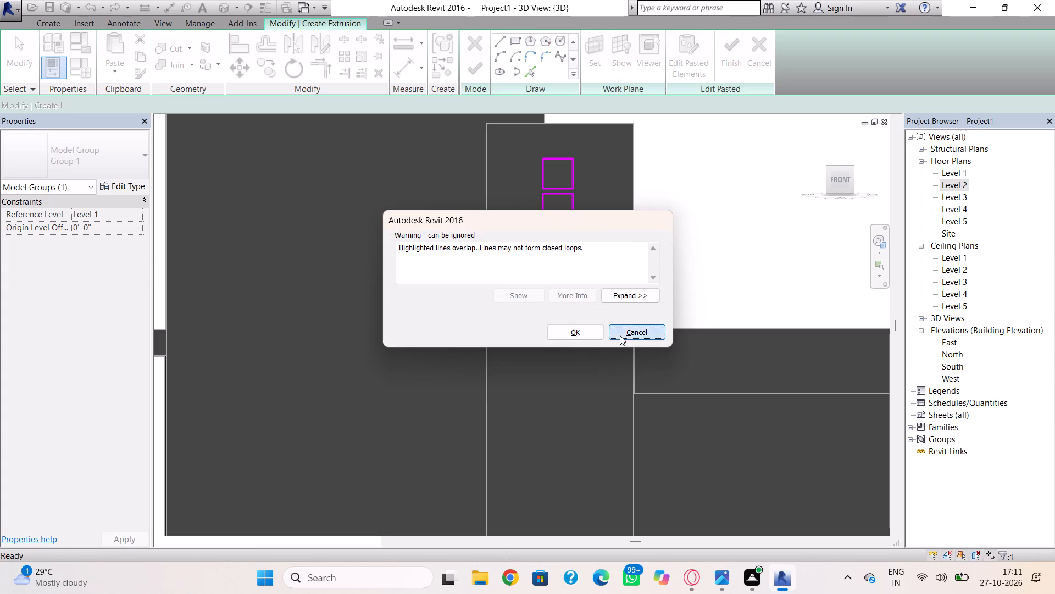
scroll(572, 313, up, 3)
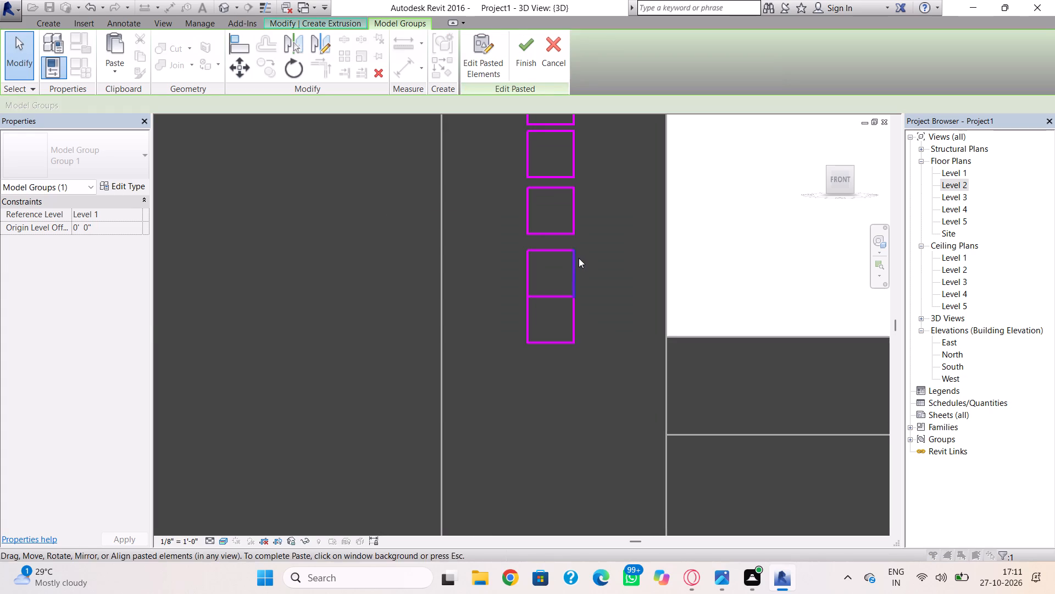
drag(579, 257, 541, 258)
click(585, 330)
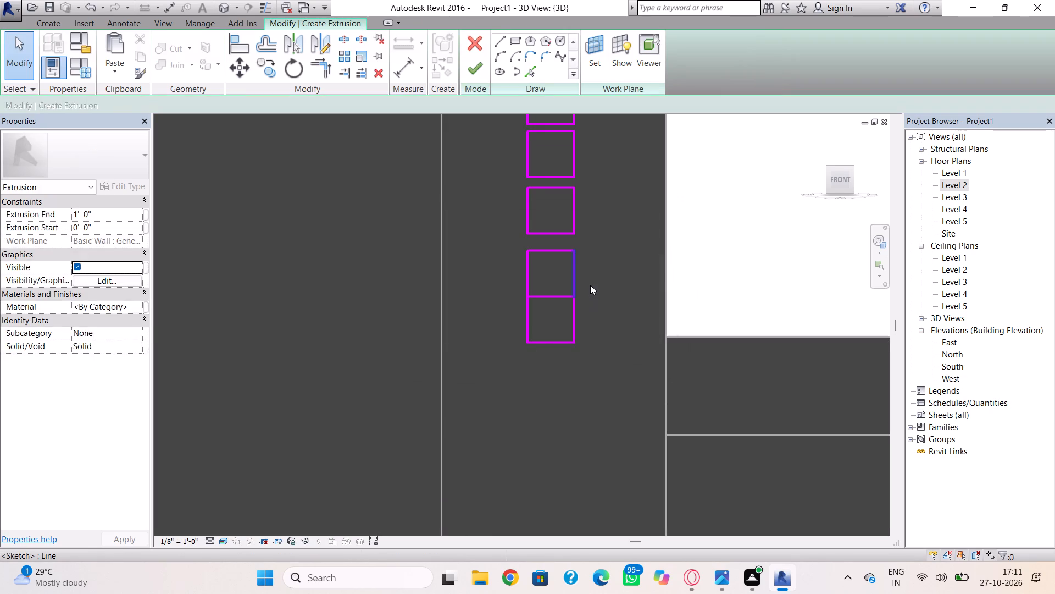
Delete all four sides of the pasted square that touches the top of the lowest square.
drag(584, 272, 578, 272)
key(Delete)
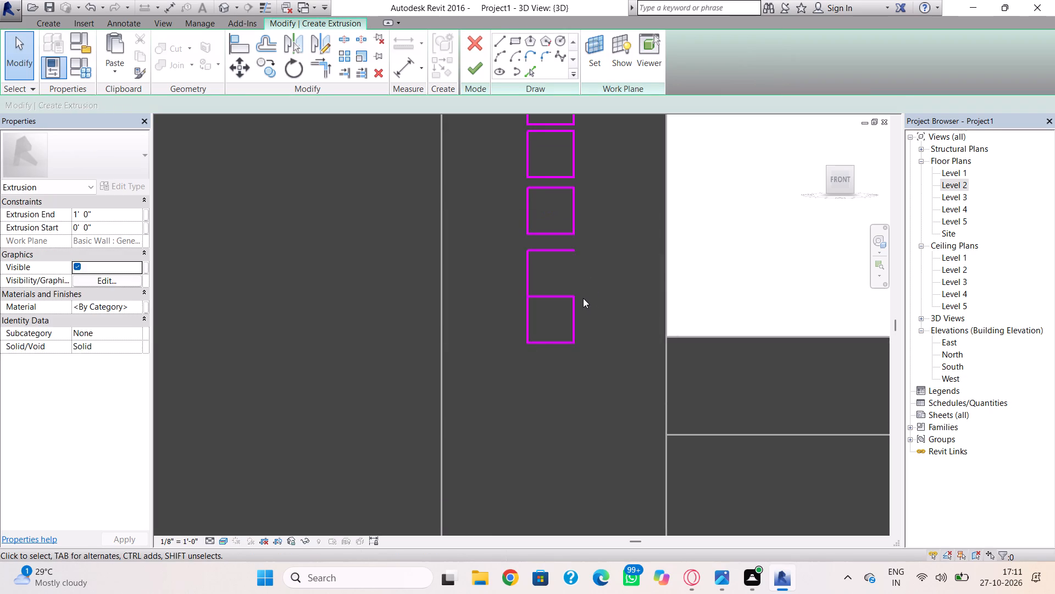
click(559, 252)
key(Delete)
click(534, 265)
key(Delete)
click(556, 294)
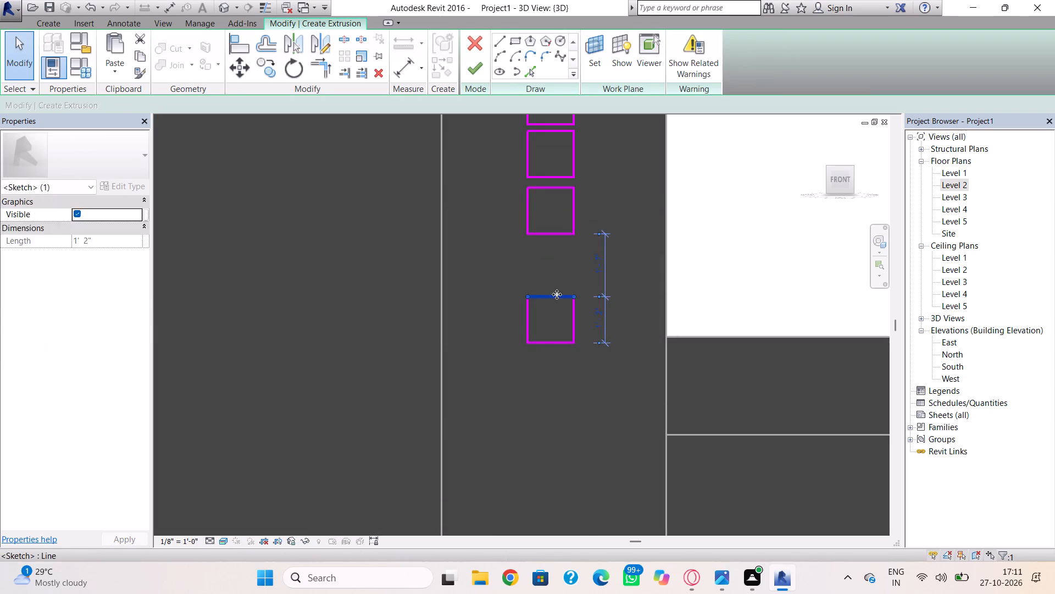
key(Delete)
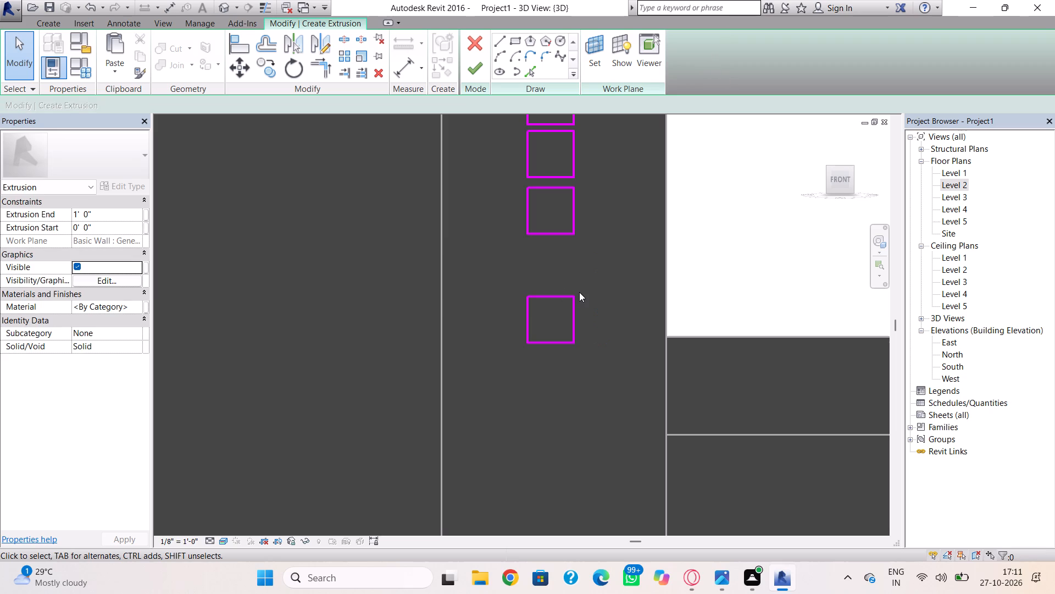
Paste a copy of the square into the gap above the lowest square and nudge it down one increment.
key(ctrl+v)
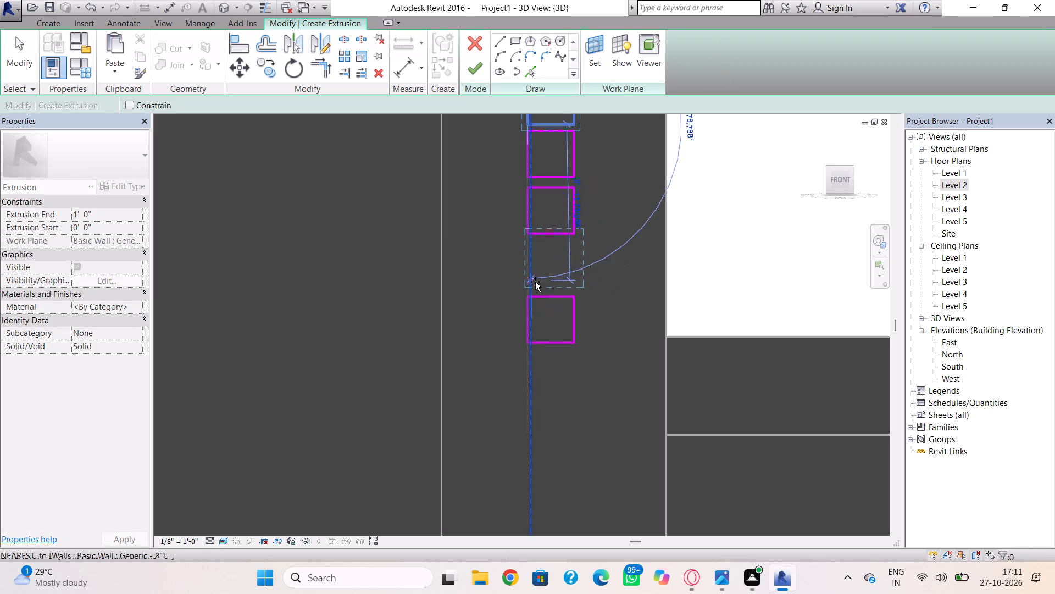
click(535, 282)
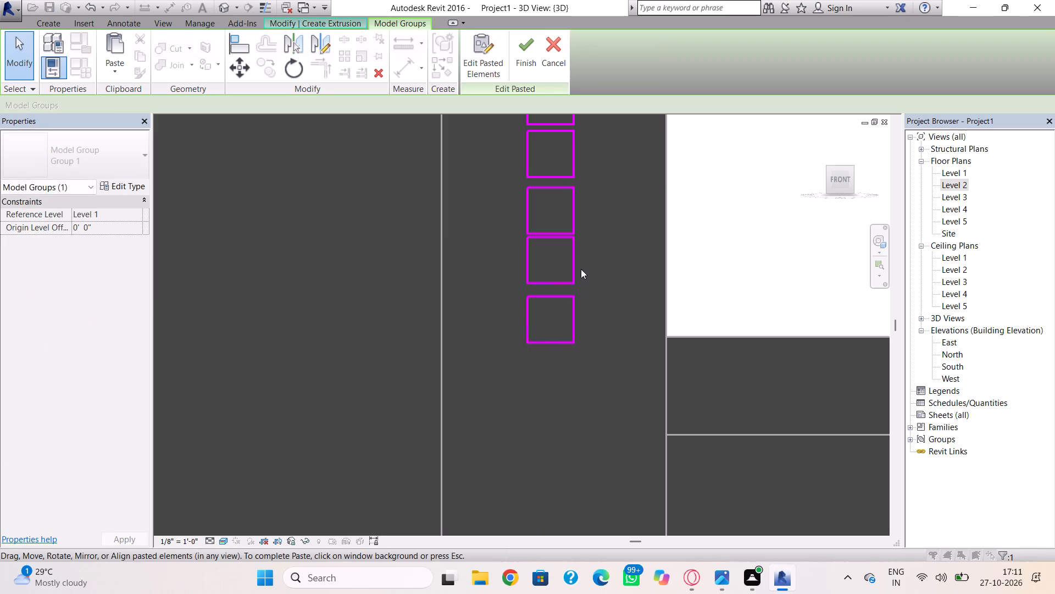
key(Escape)
click(559, 240)
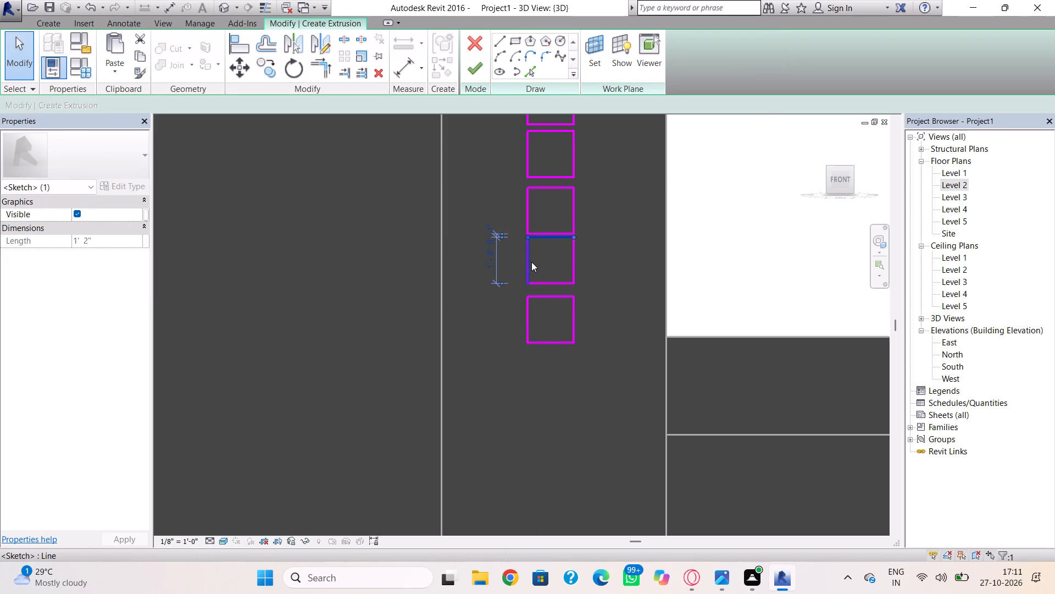
ctrl+click(531, 262)
ctrl+click(553, 282)
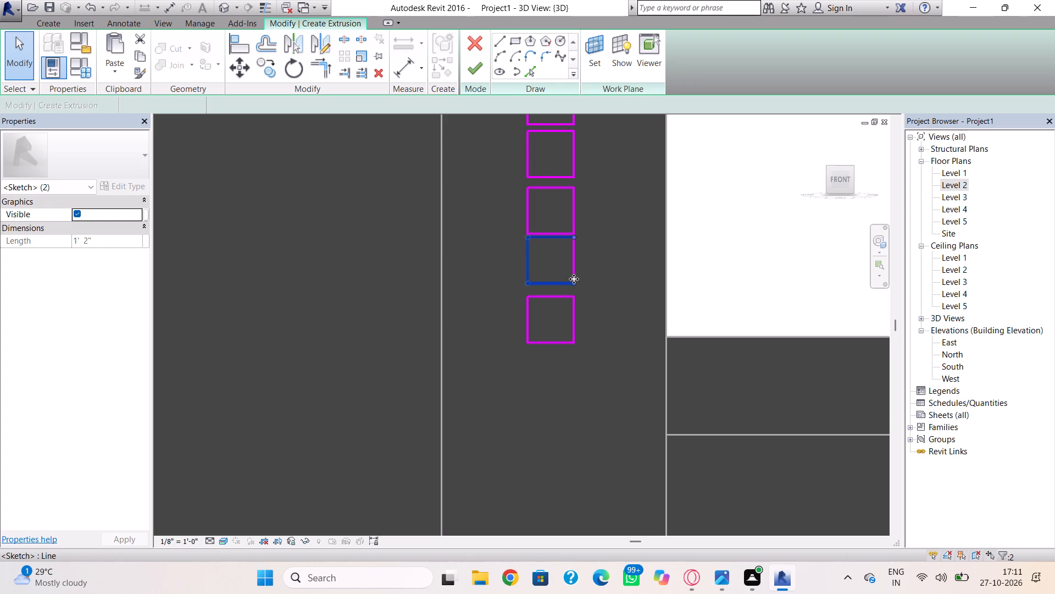
ctrl+click(580, 271)
ctrl+click(578, 269)
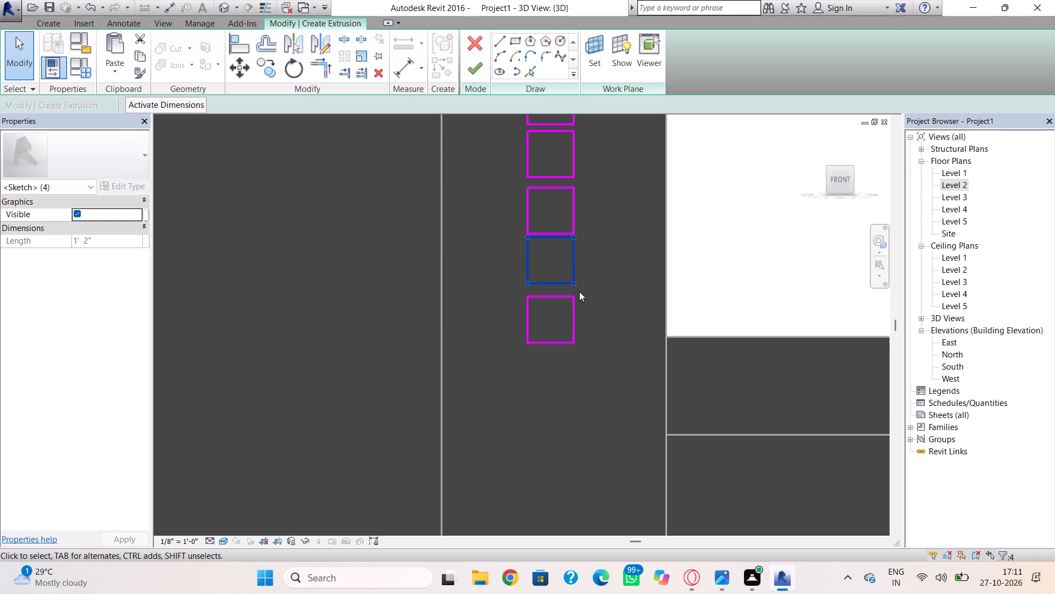
key(Down)
Nudge the lowest square down six increments along the narrow wall.
drag(597, 291, 561, 296)
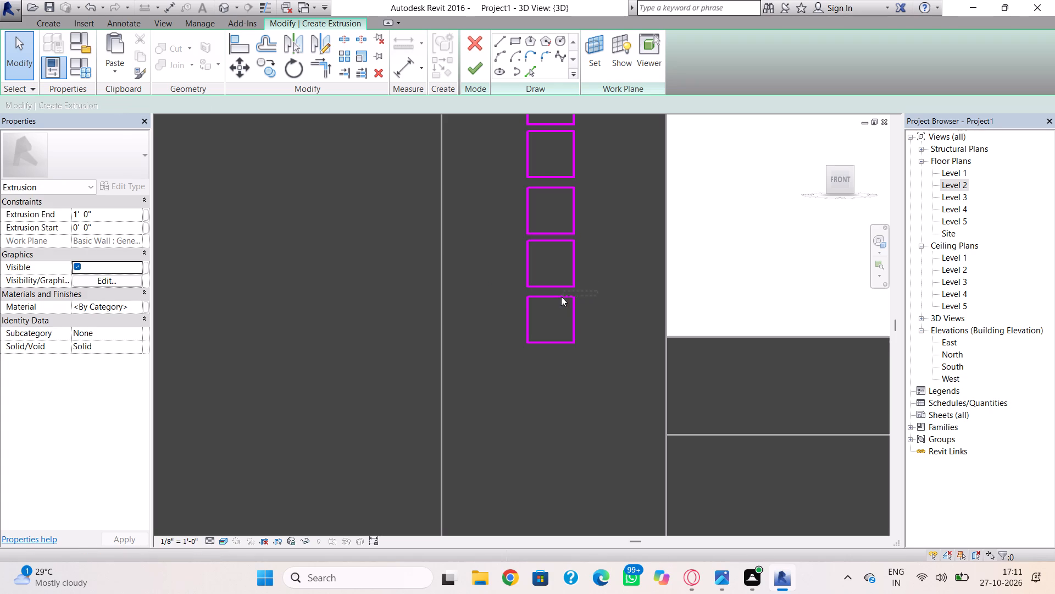
drag(561, 296, 520, 378)
key(Down)
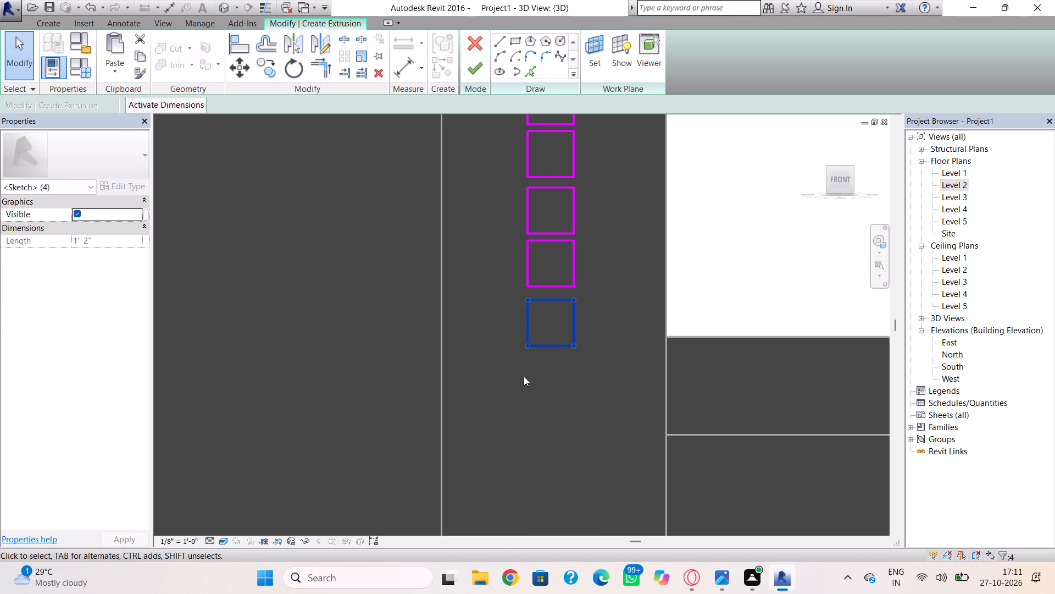
key(Down)
key(Down)
key(Down)
key(Down)
key(Down)
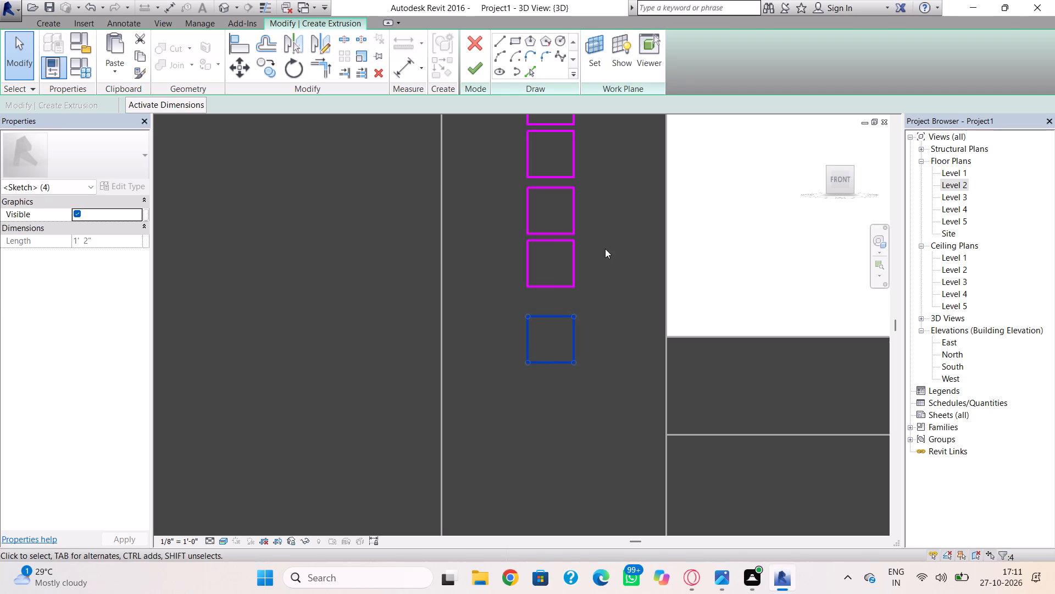
Nudge all four sides of the fourth square from the top down four increments.
drag(599, 242, 481, 304)
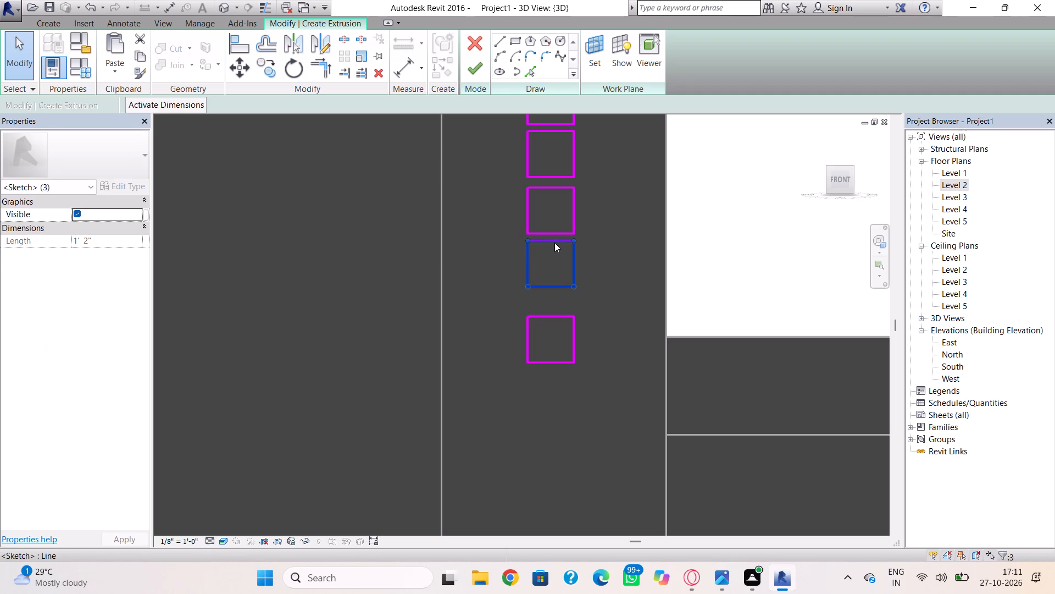
ctrl+click(554, 243)
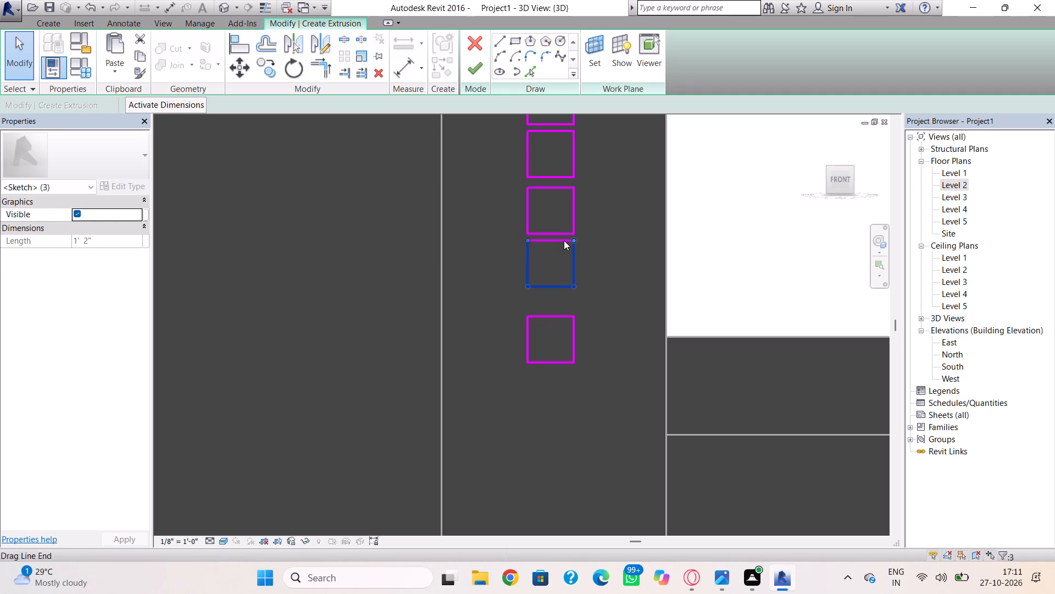
ctrl+click(562, 240)
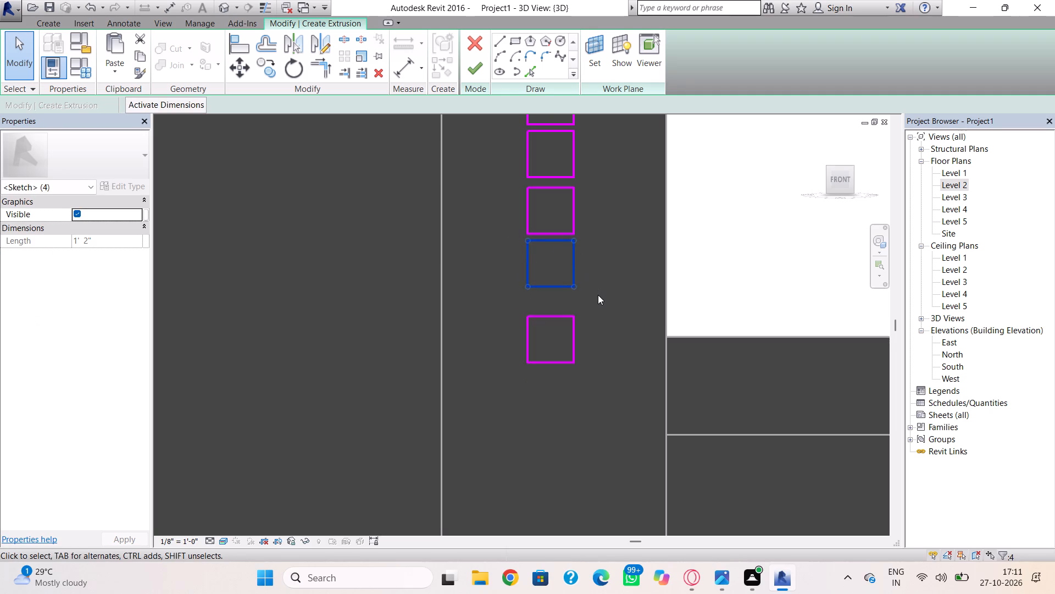
key(Down)
key(Down)
key(Down)
key(Down)
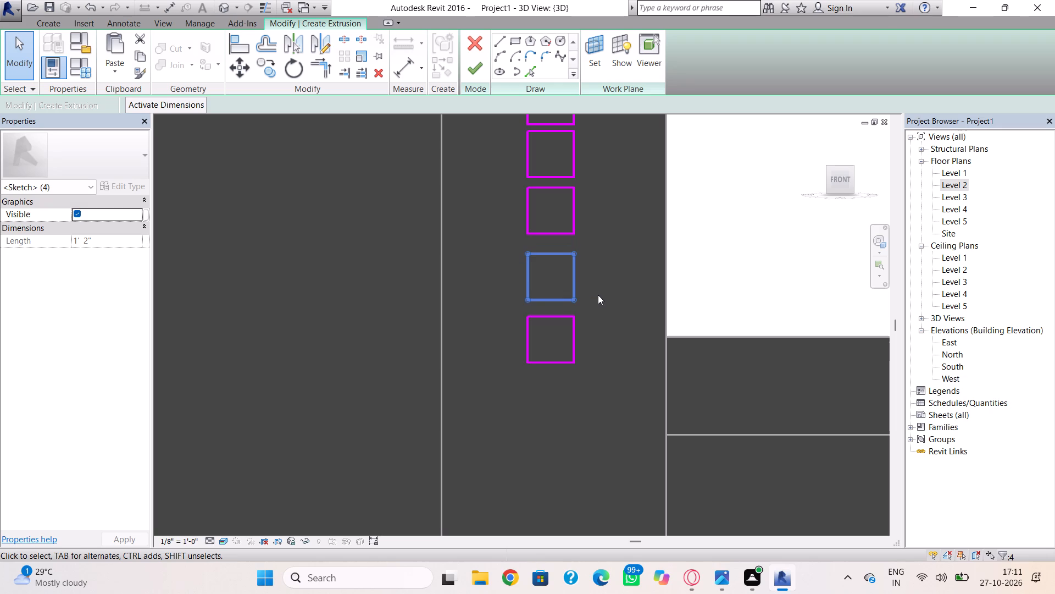
Nudge the third square from the top, and separately the second square, down one increment each.
drag(598, 185, 529, 224)
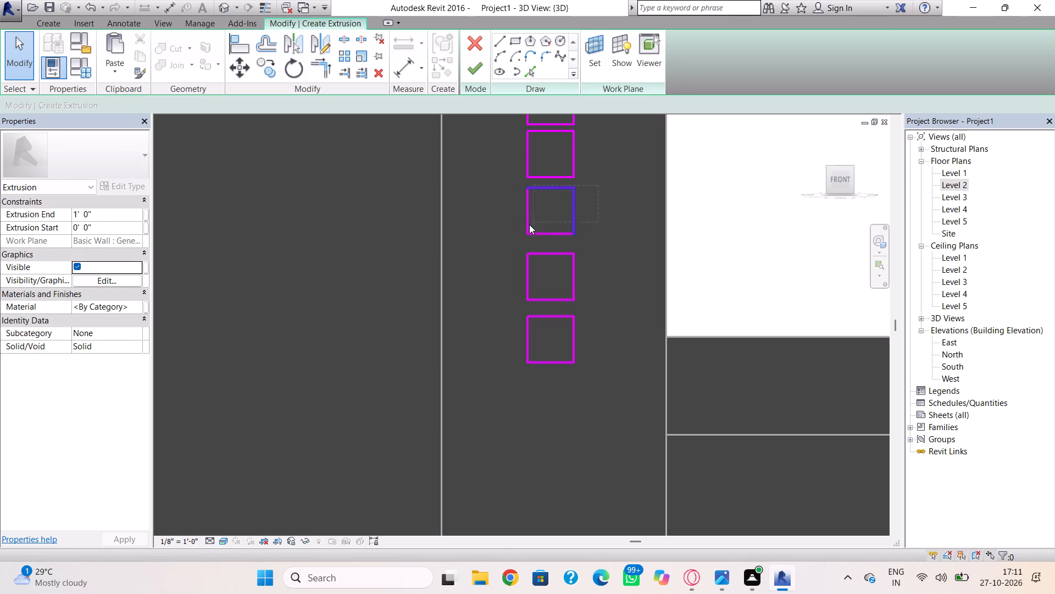
drag(529, 224, 508, 243)
key(Down)
scroll(601, 311, down, 3)
middle_drag(601, 312, 597, 329)
scroll(594, 278, up, 1)
drag(584, 199, 546, 205)
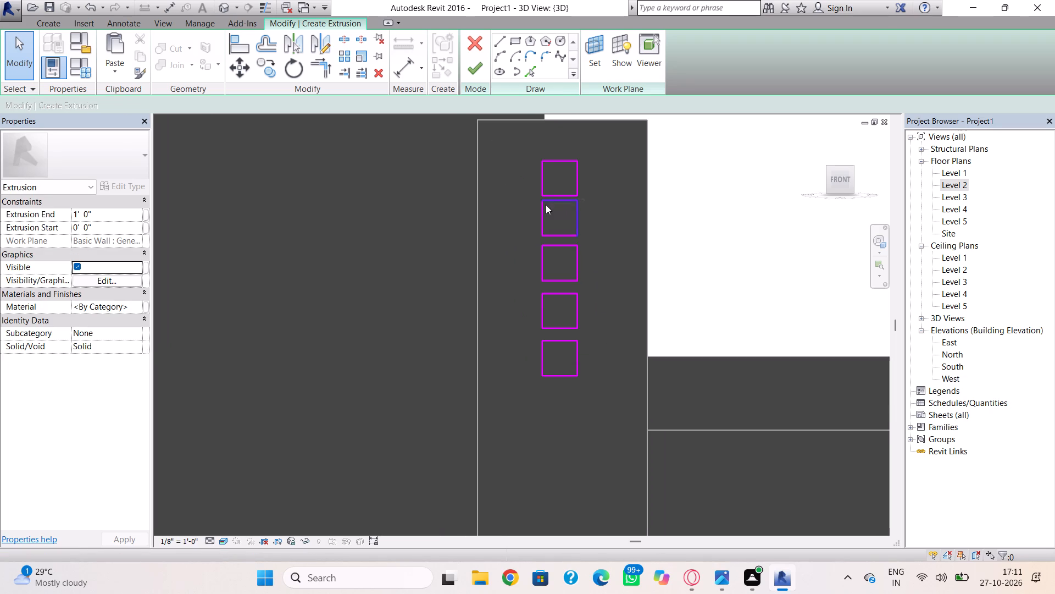
drag(546, 205, 530, 237)
key(Down)
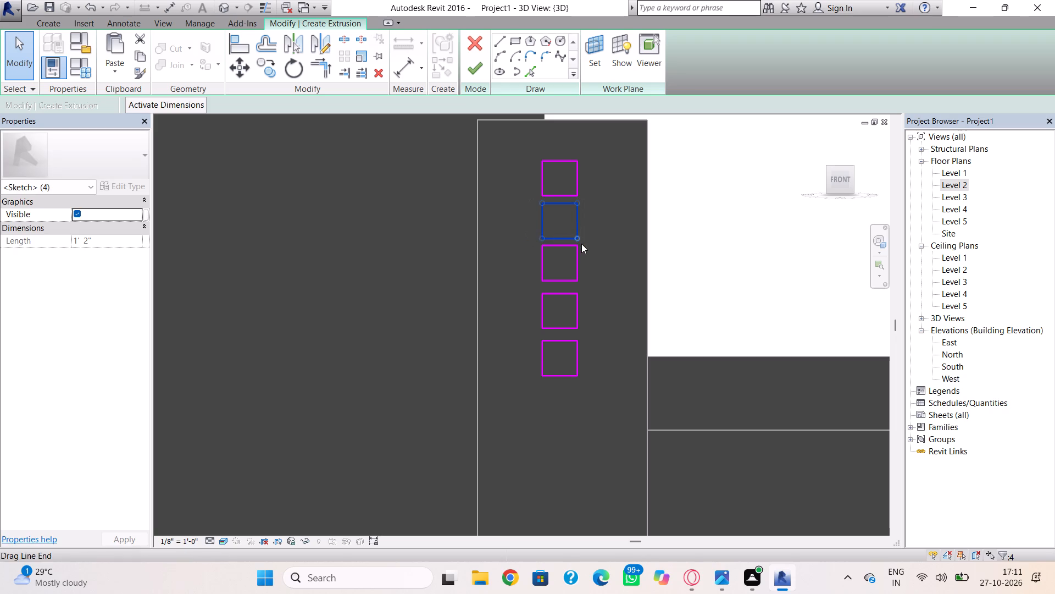
Nudge the top square up five increments toward the top edge of the narrow wall.
drag(595, 155, 527, 195)
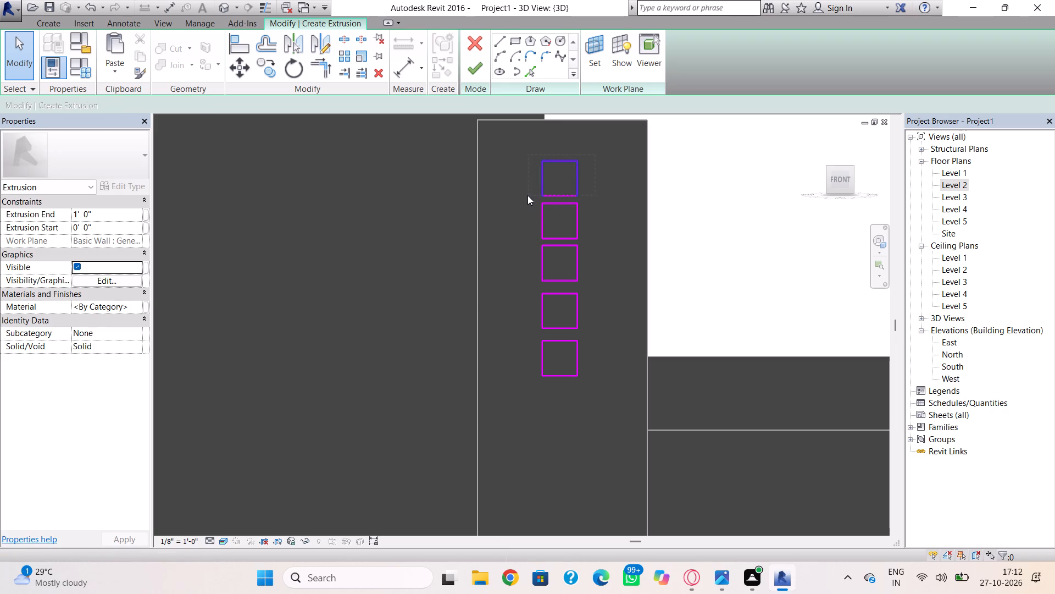
drag(527, 195, 526, 197)
key(Up)
key(Up)
key(Up)
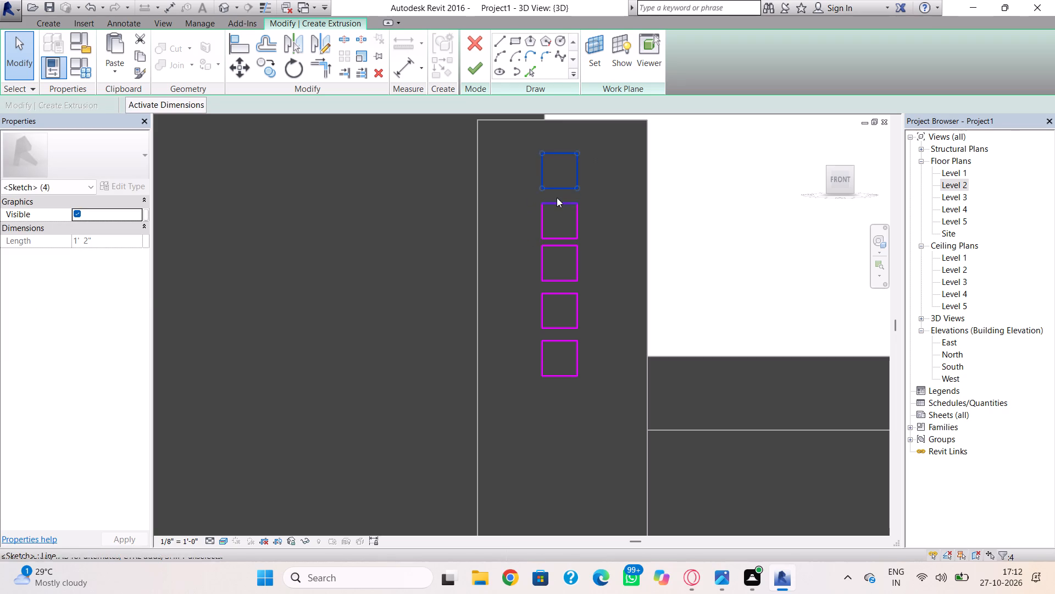
key(Up)
key(Up)
Nudge the second square from the top up two increments.
drag(588, 195, 527, 241)
key(Up)
key(Up)
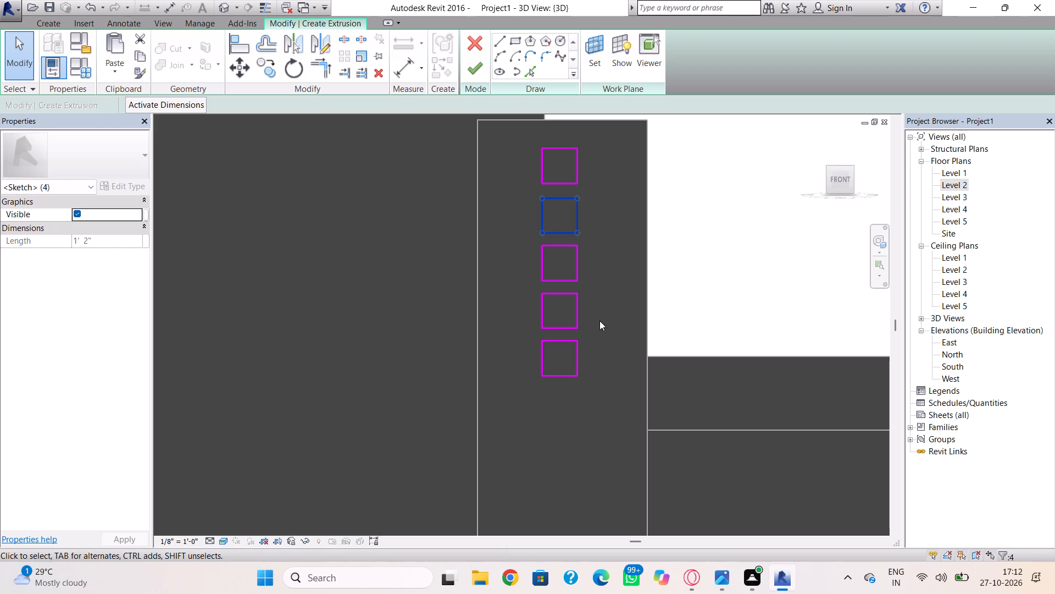
Nudge the lowest square down eleven increments to lengthen the column.
drag(597, 330, 513, 393)
key(Down)
key(Down)
key(Down)
key(Down)
key(Down)
key(Down)
key(Down)
key(Down)
key(Down)
key(Down)
key(Down)
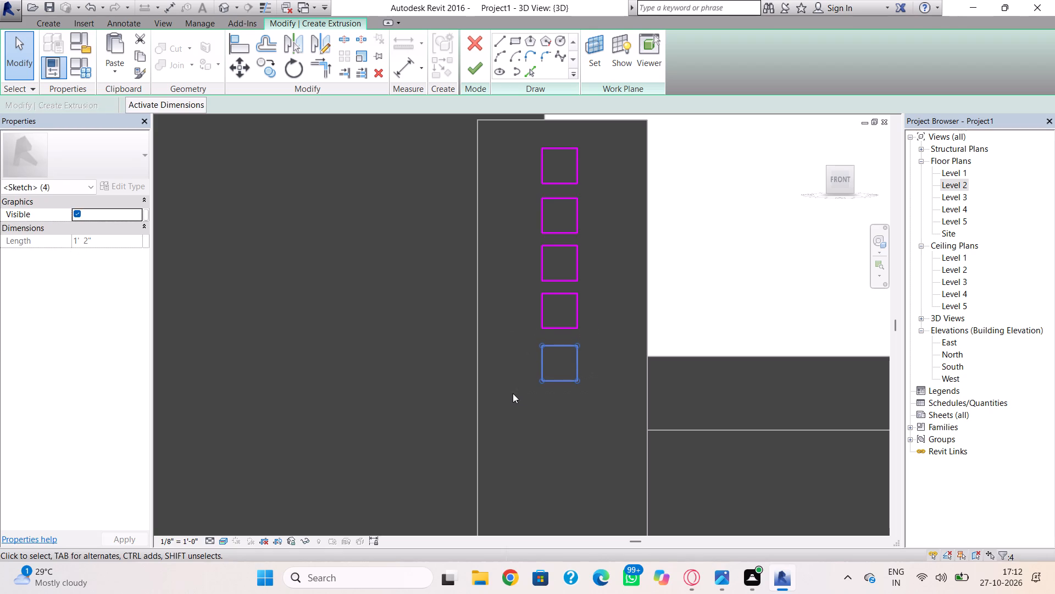
Nudge only the fourth square from the top down nine increments, toward the lowest square.
drag(622, 268, 537, 327)
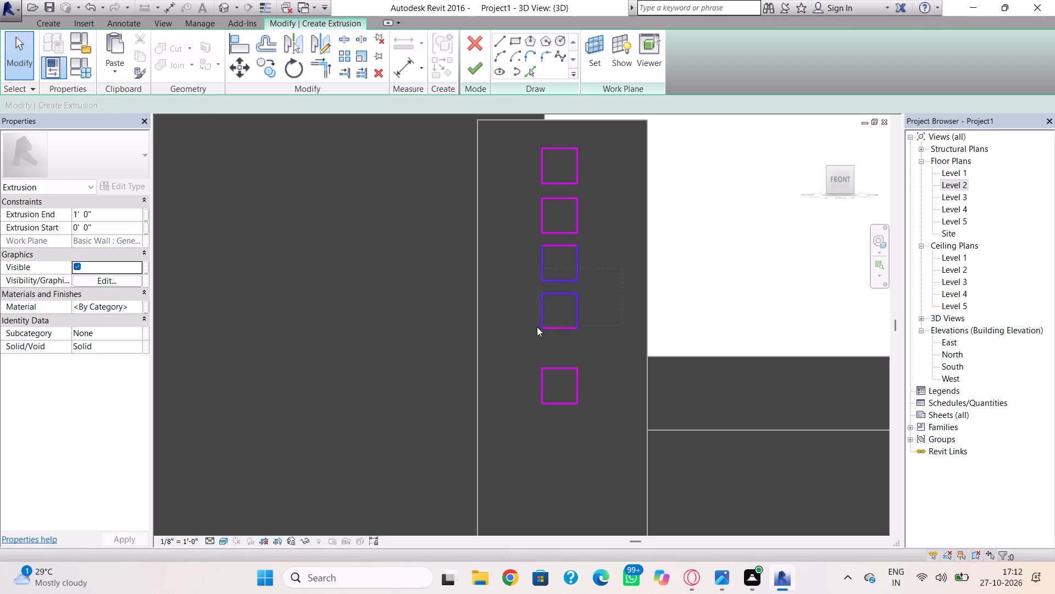
drag(537, 327, 535, 329)
key(Escape)
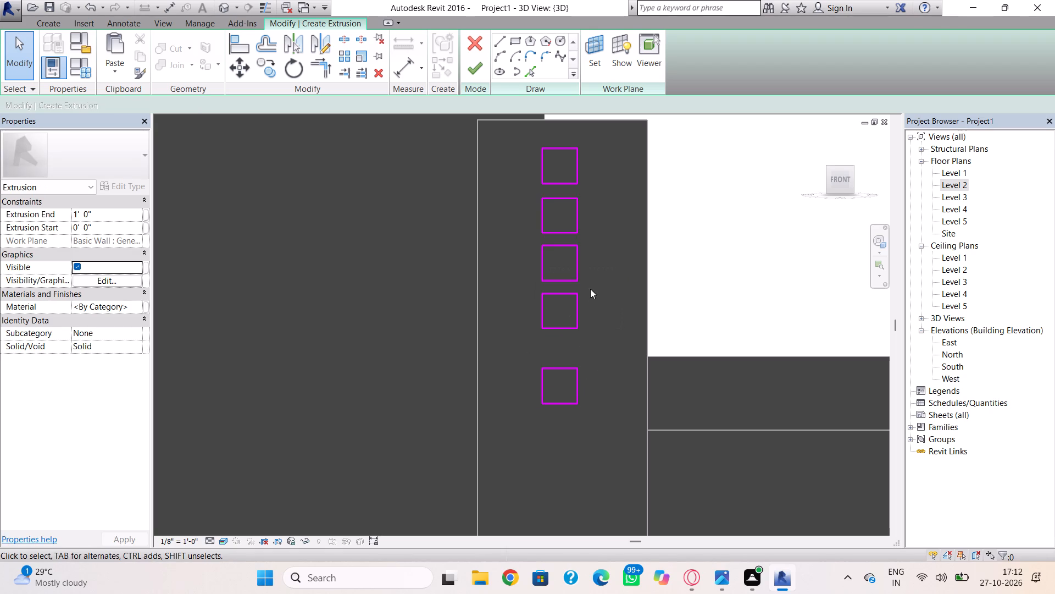
drag(594, 284, 520, 341)
key(Down)
key(Down)
key(Down)
key(Down)
key(Down)
key(Down)
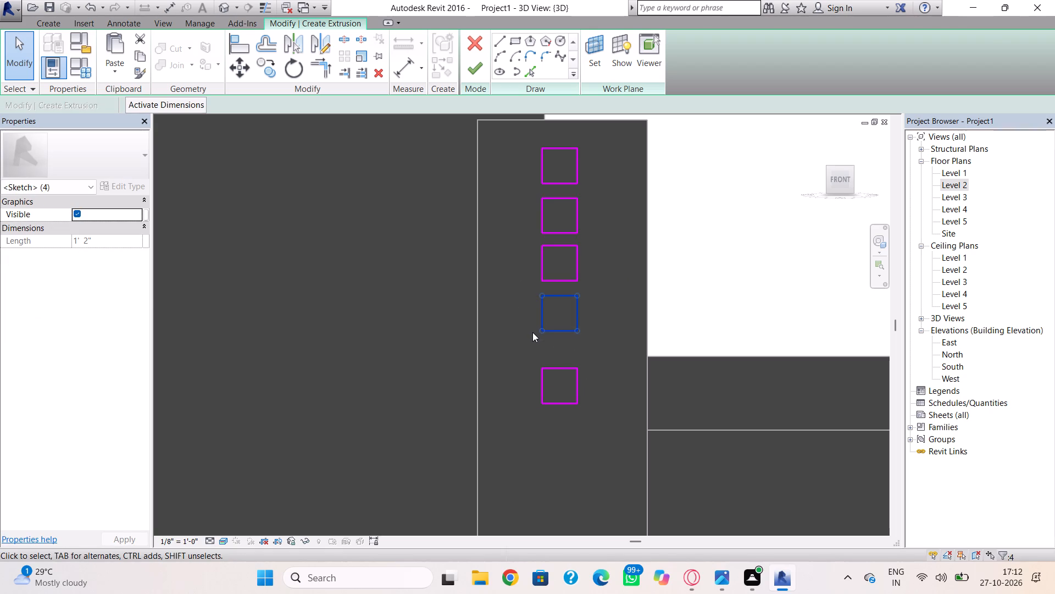
key(Down)
key(Down)
key(Down)
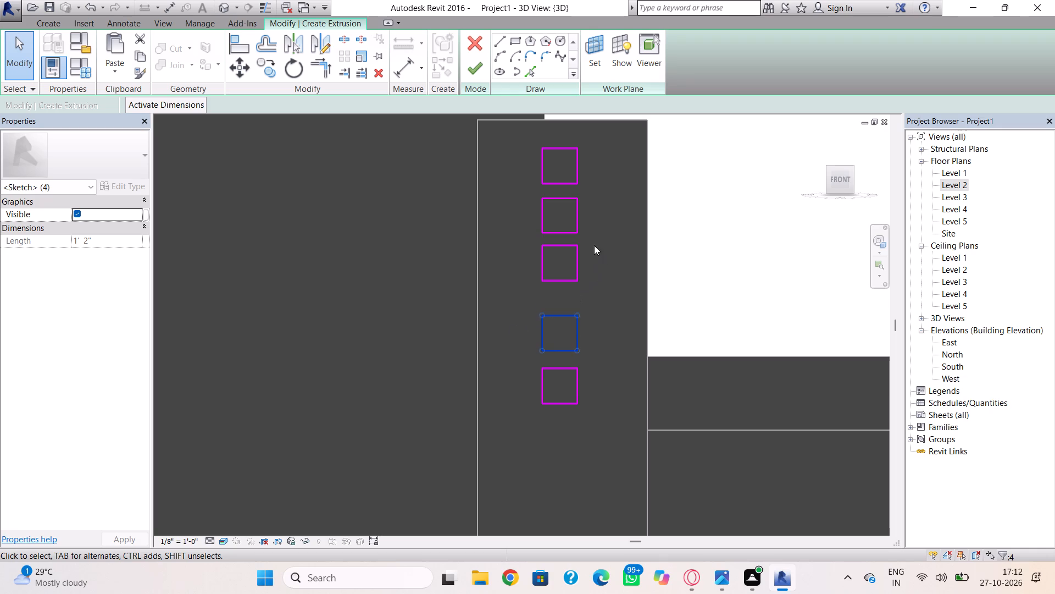
Nudge the third square from the top down three increments.
drag(594, 245, 509, 289)
key(Down)
key(Down)
key(Down)
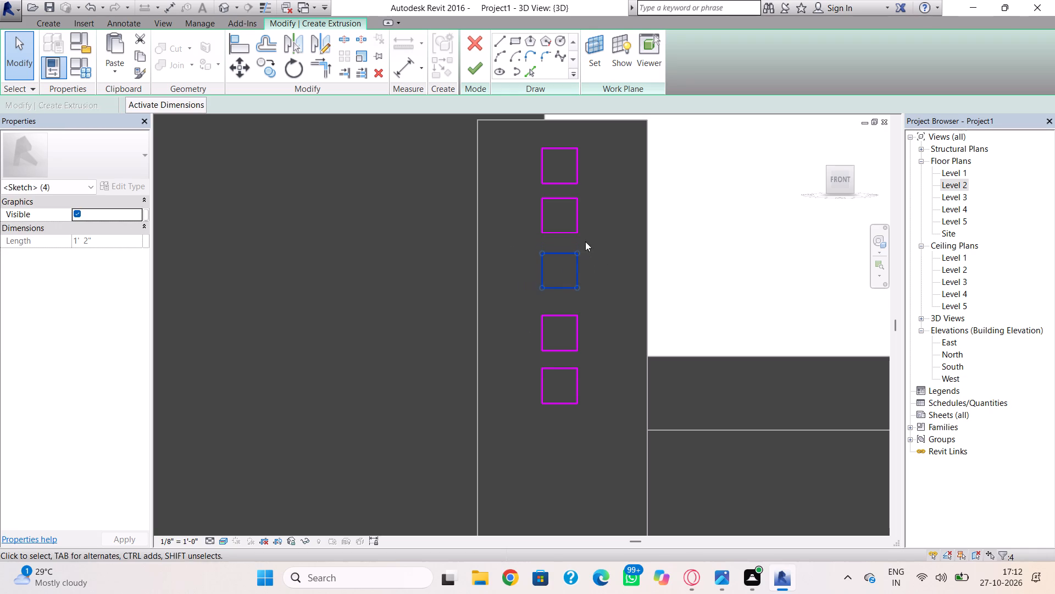
Nudge the third square from the top down one more increment.
key(Down)
Nudge only the second square from the top down by a net one increment to even the spacing.
drag(588, 200, 492, 250)
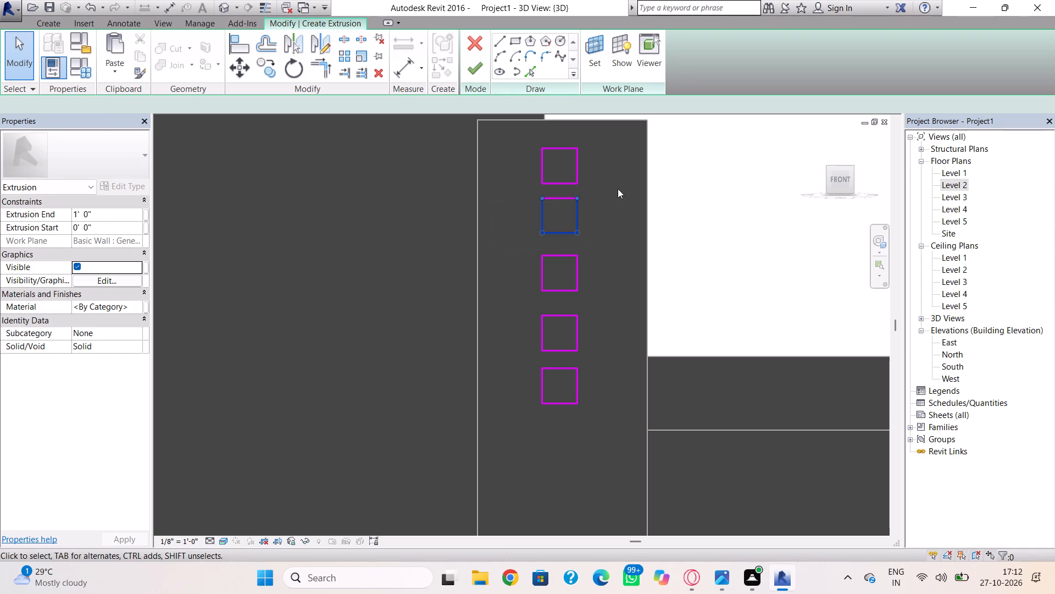
drag(630, 181, 515, 231)
drag(603, 200, 498, 240)
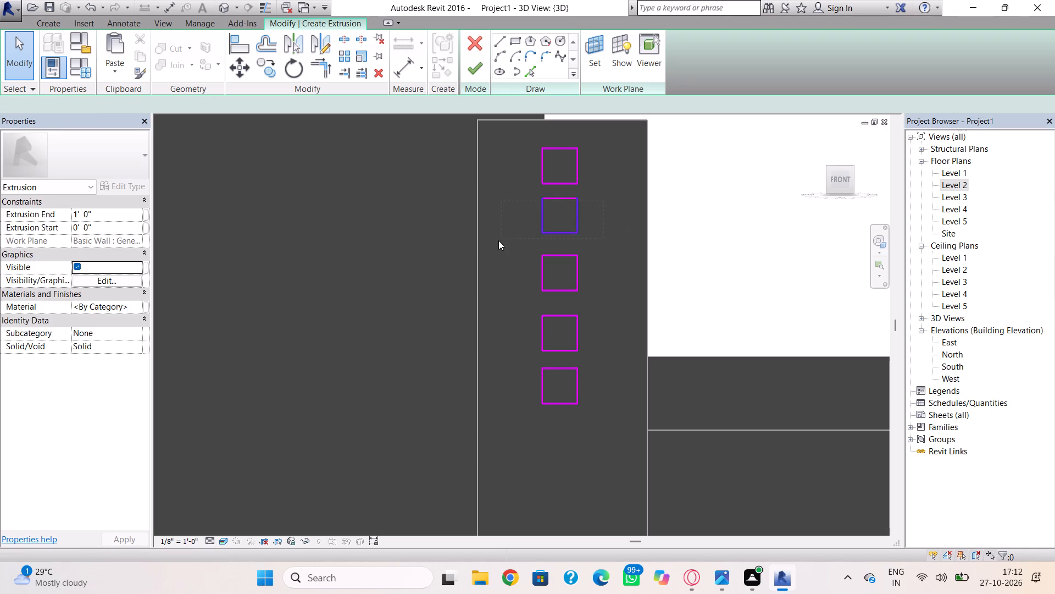
drag(498, 240, 497, 254)
click(498, 251)
drag(602, 194, 562, 209)
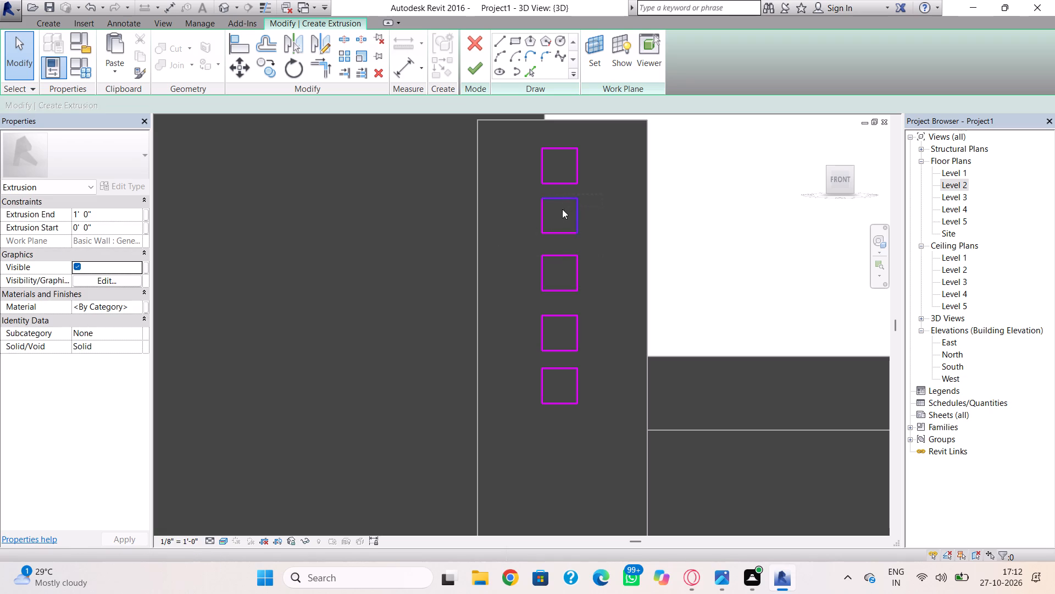
drag(562, 209, 526, 235)
key(Down)
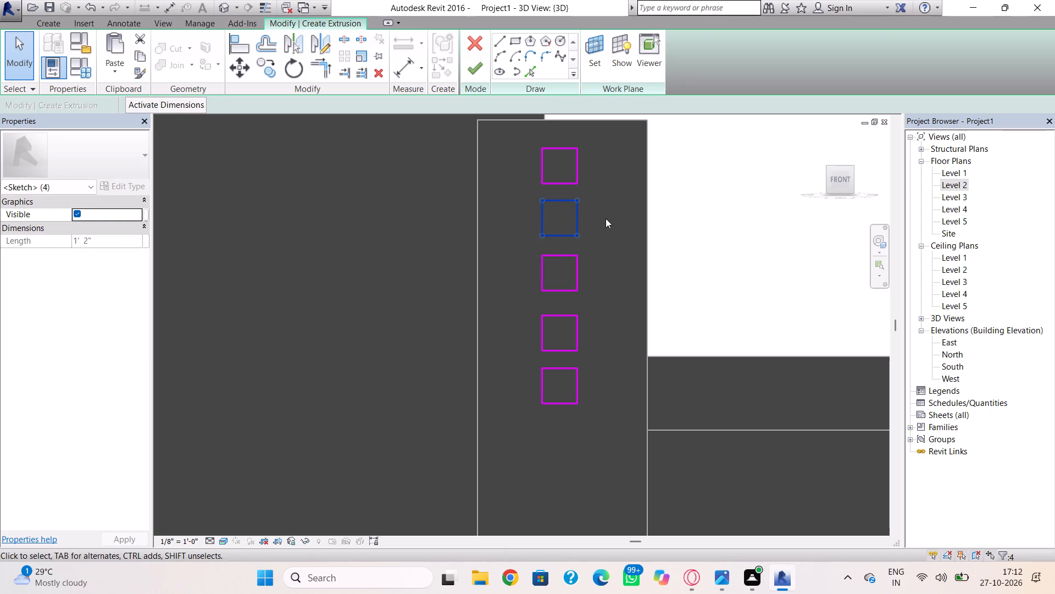
key(Down)
key(Up)
click(606, 218)
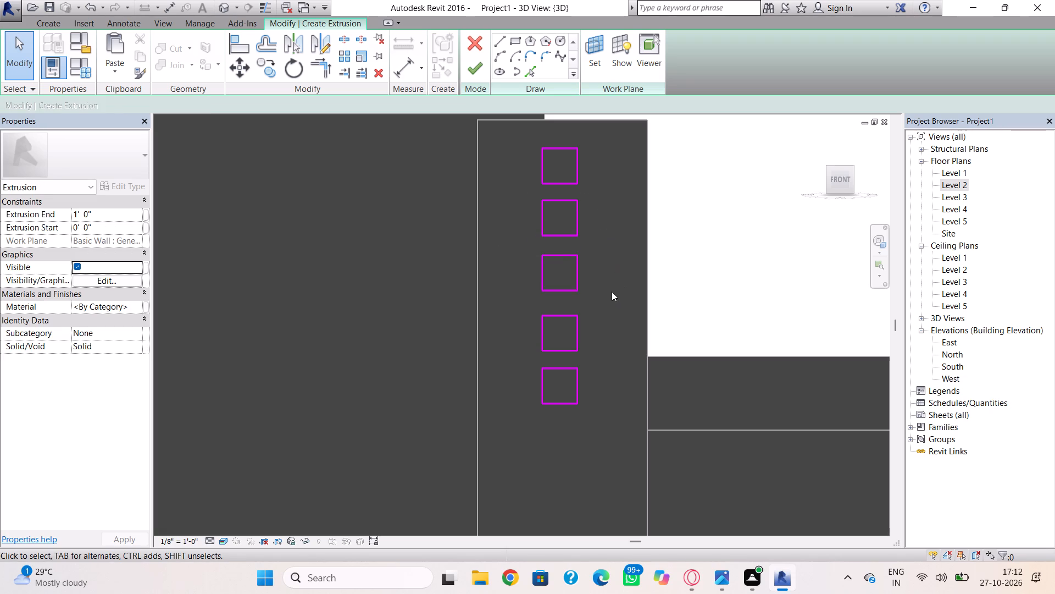
Nudge only the fourth square from the top up one increment to even the spacing.
drag(591, 301, 518, 362)
key(Up)
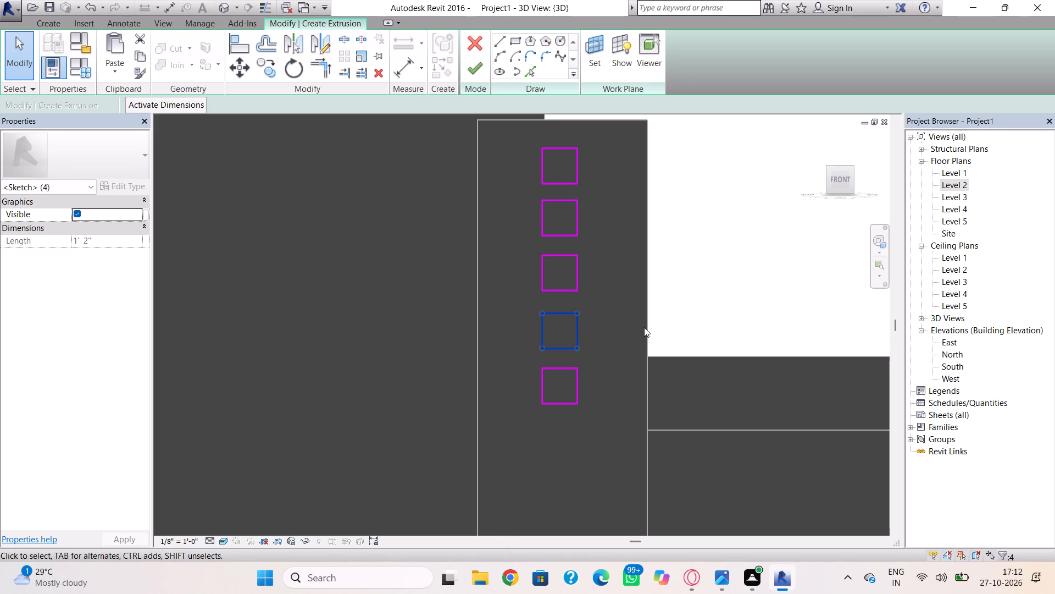
click(631, 332)
Finish the extrusion sketch so the five squares become solids with the 1' 0" extrusion end.
click(480, 67)
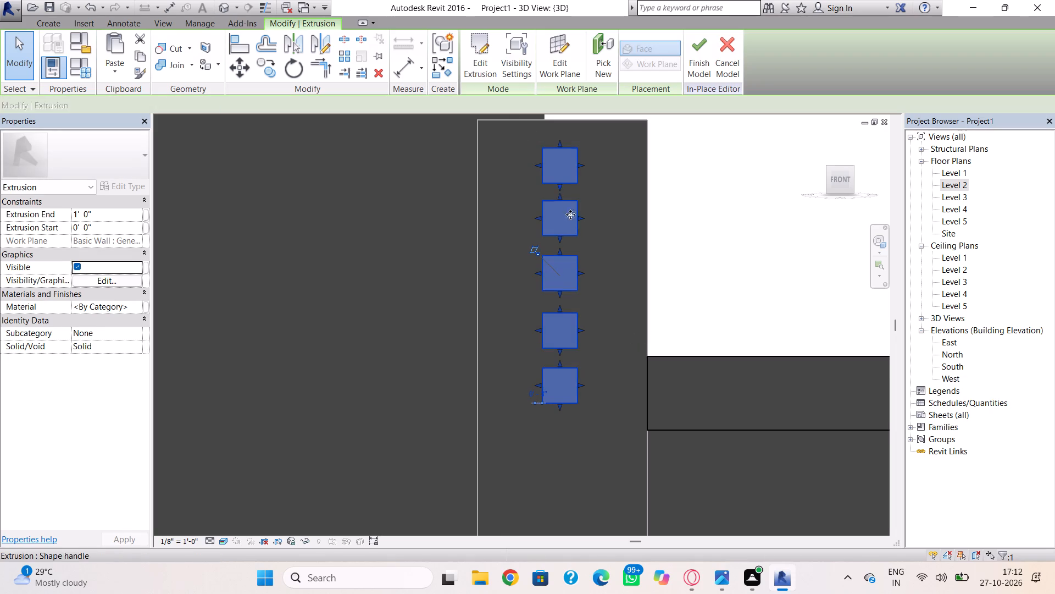
Adjust the depth of the five extruded cubes slightly with their shape handle near the narrow front wall panel.
shift+right_drag(595, 277, 607, 286)
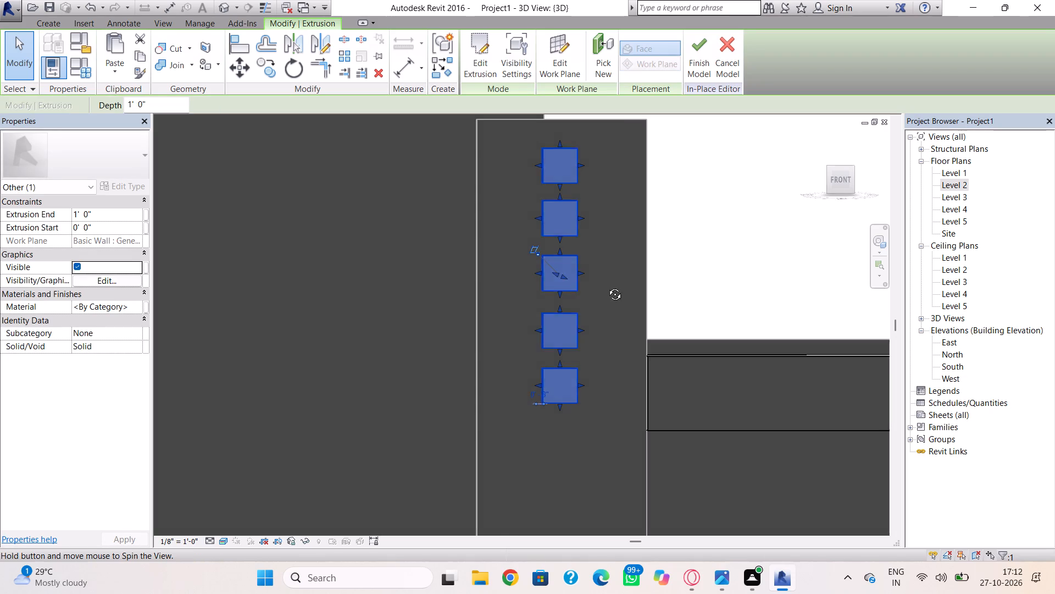
shift+right_drag(607, 286, 691, 380)
scroll(578, 267, up, 4)
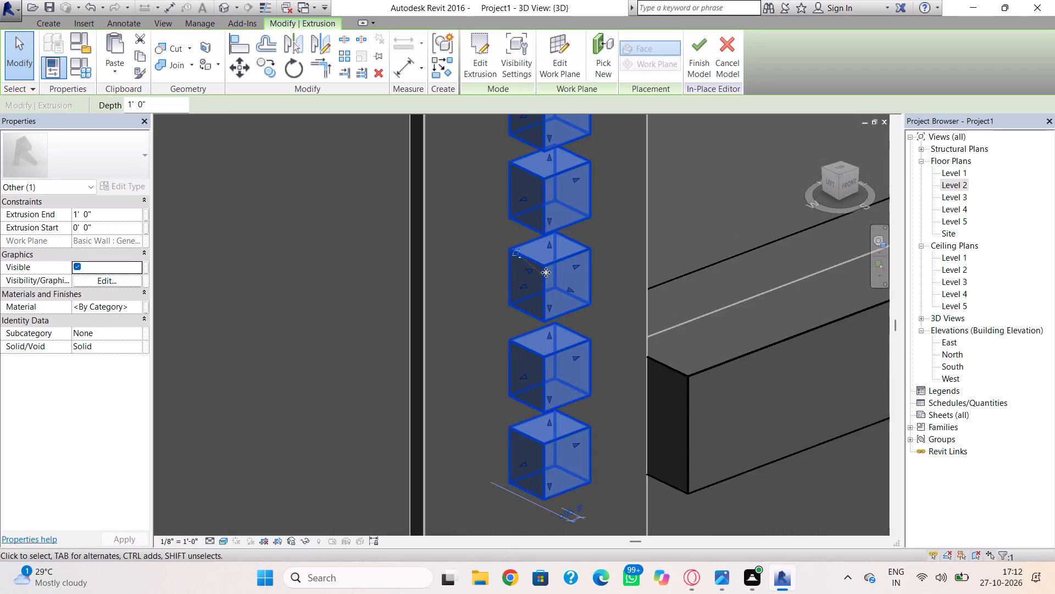
drag(534, 274, 528, 268)
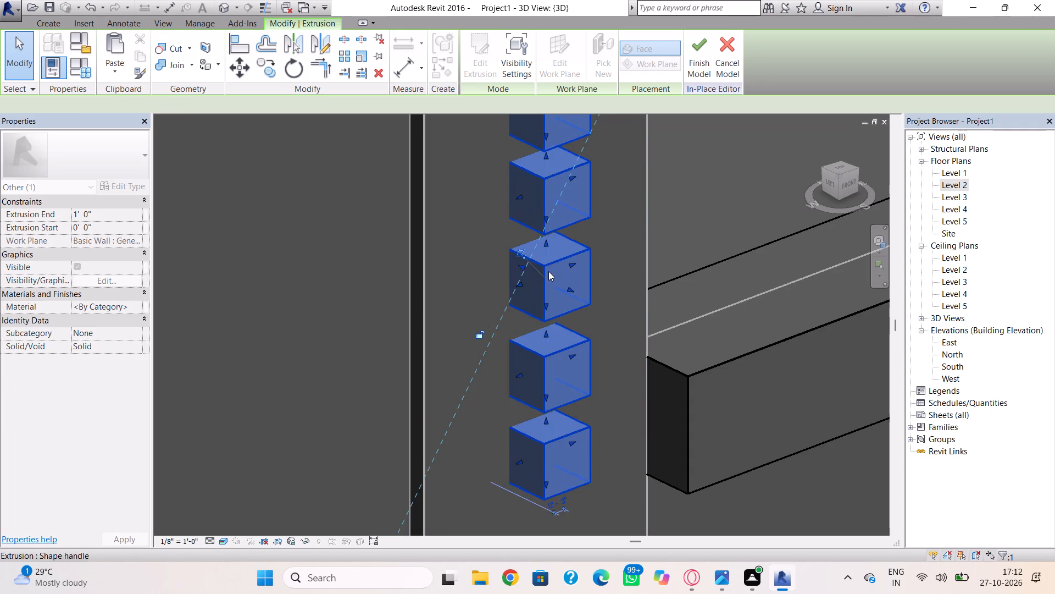
click(601, 274)
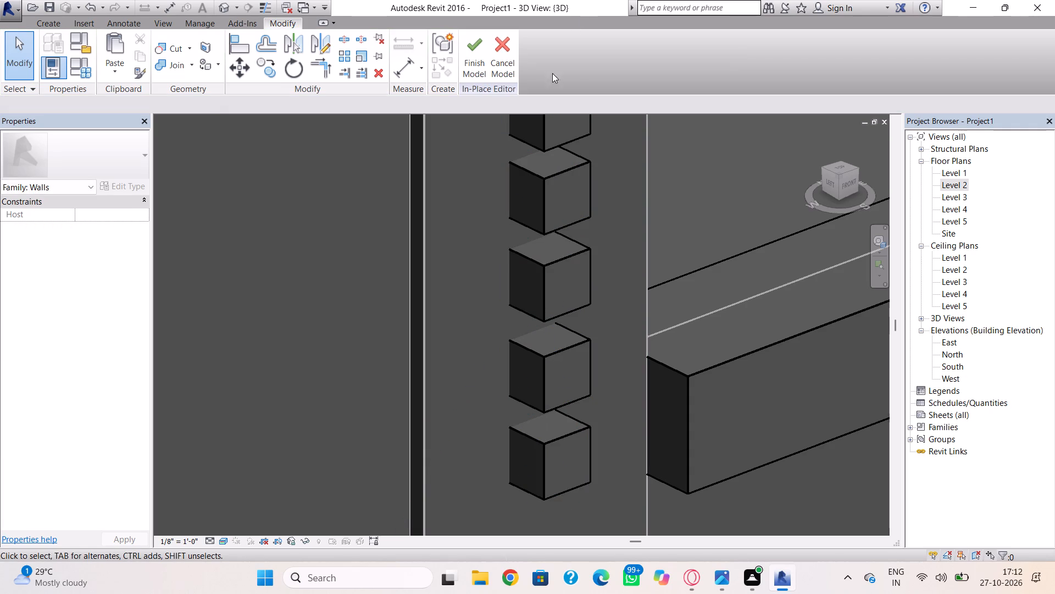
Examine the column of cubes, the projecting frame and the whole building from front and side angles.
scroll(486, 179, up, 1)
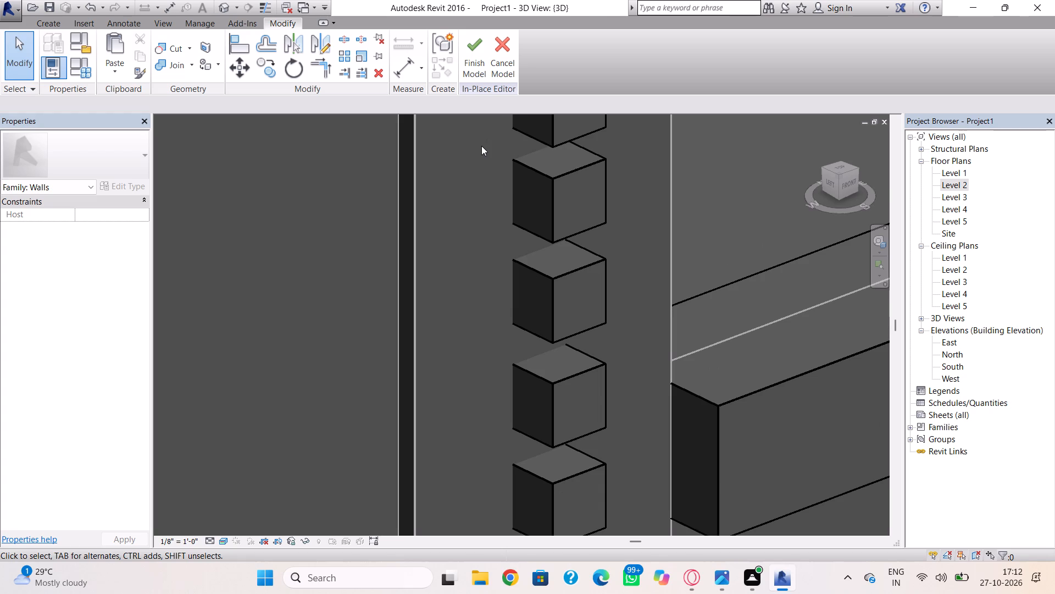
scroll(485, 178, down, 9)
scroll(545, 219, down, 2)
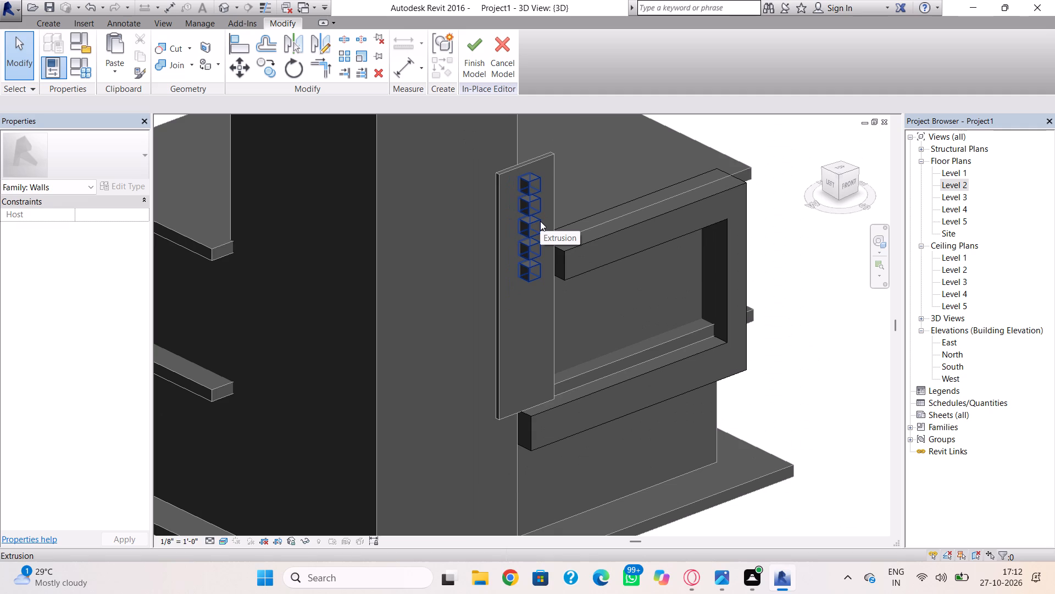
scroll(538, 222, down, 1)
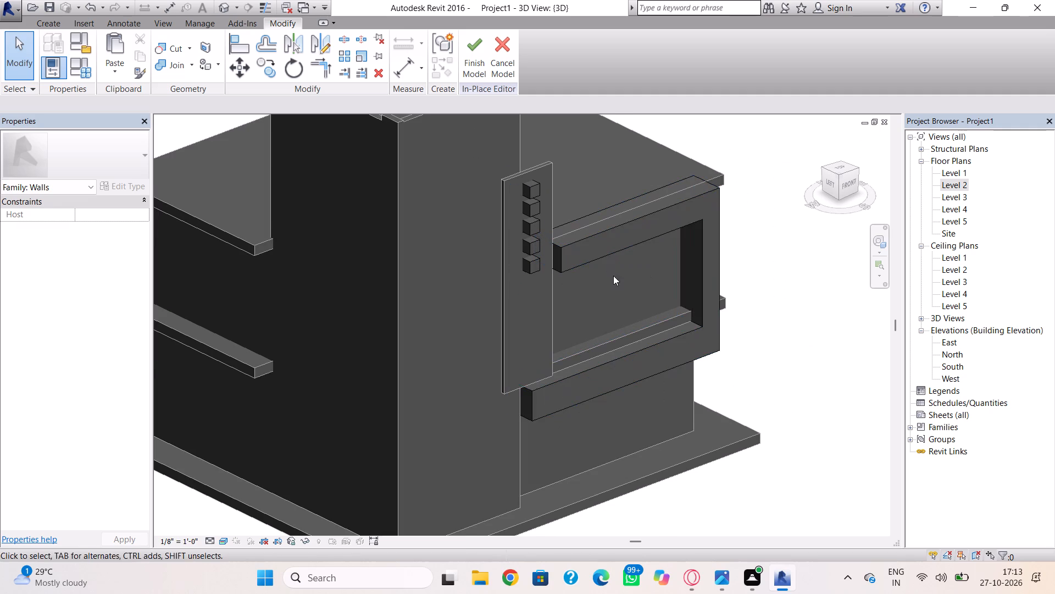
click(849, 185)
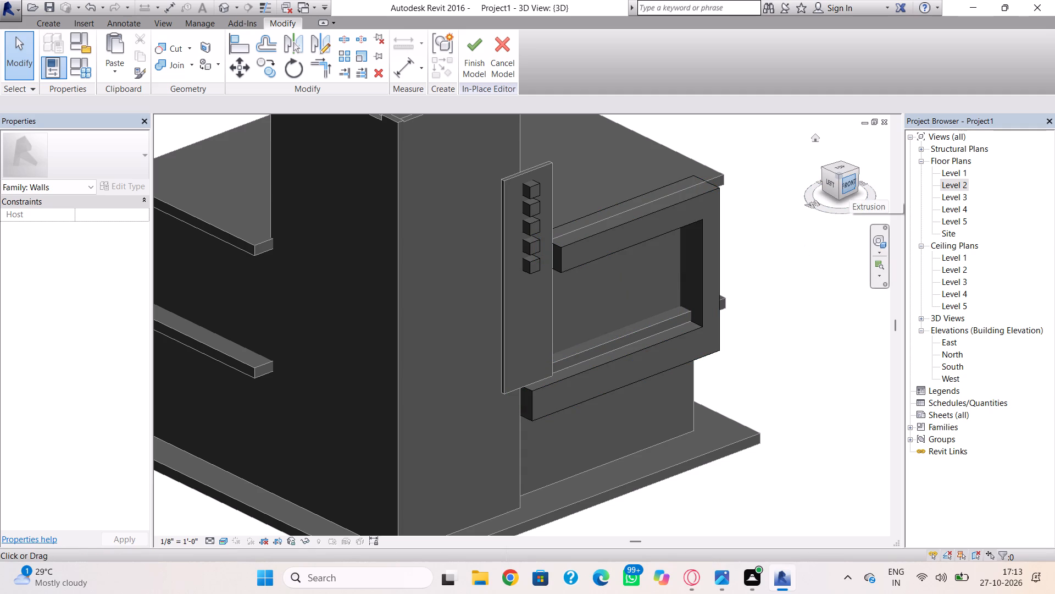
ctrl+right_drag(660, 318, 580, 257)
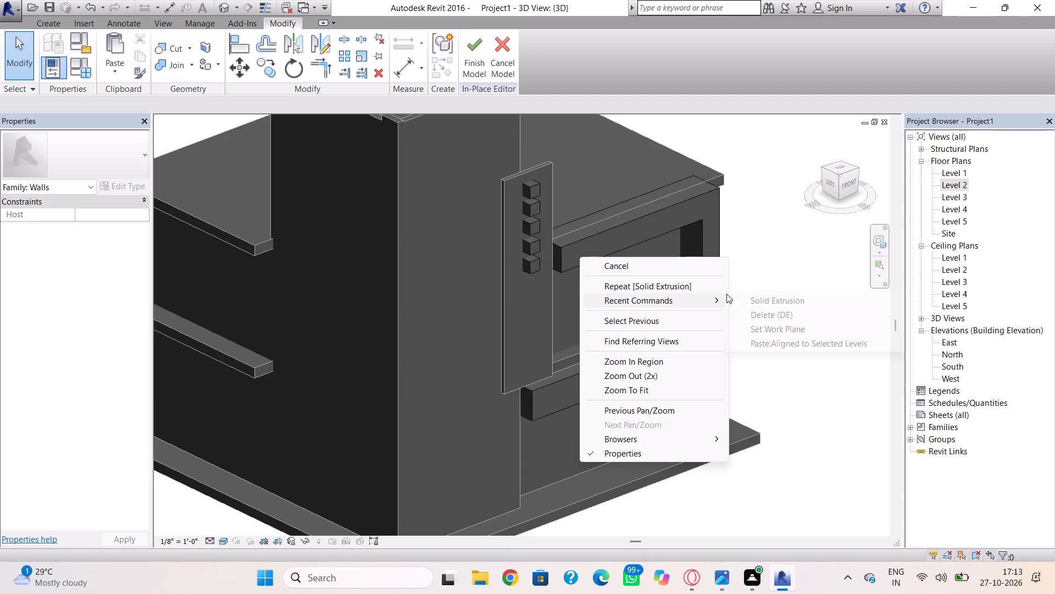
key(Escape)
key(Escape)
key(Escape)
shift+right_drag(786, 332, 696, 225)
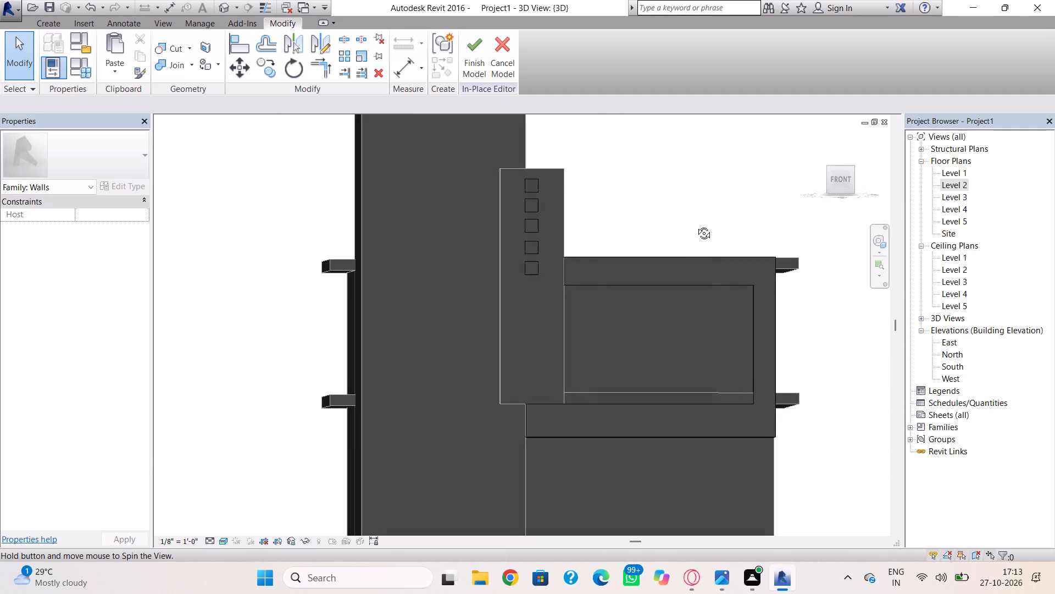
shift+right_drag(696, 225, 696, 224)
scroll(663, 332, down, 2)
middle_drag(661, 337, 651, 290)
shift+right_drag(656, 317, 640, 332)
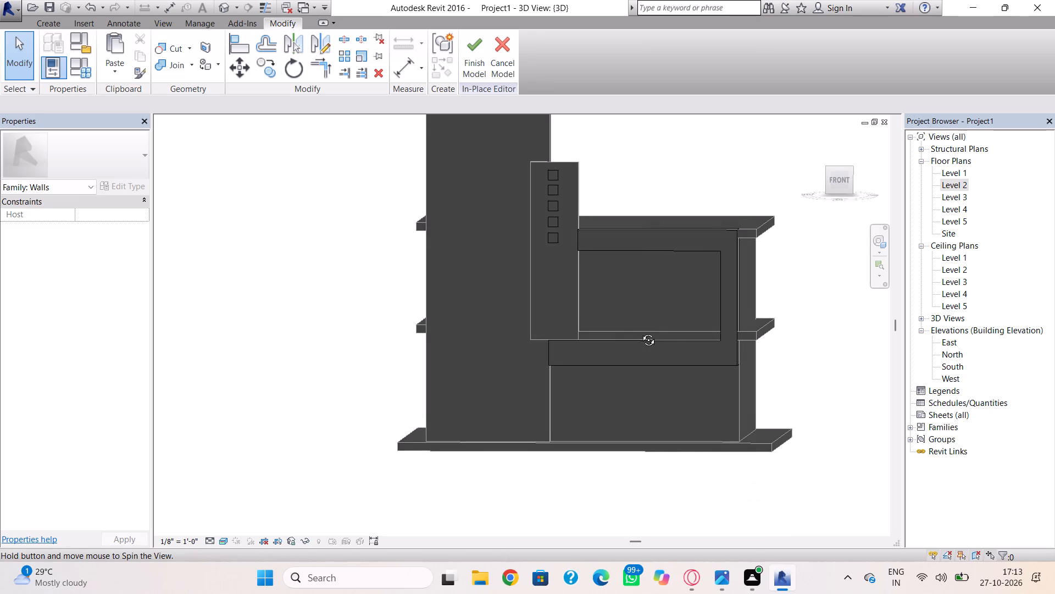
shift+right_drag(640, 332, 654, 355)
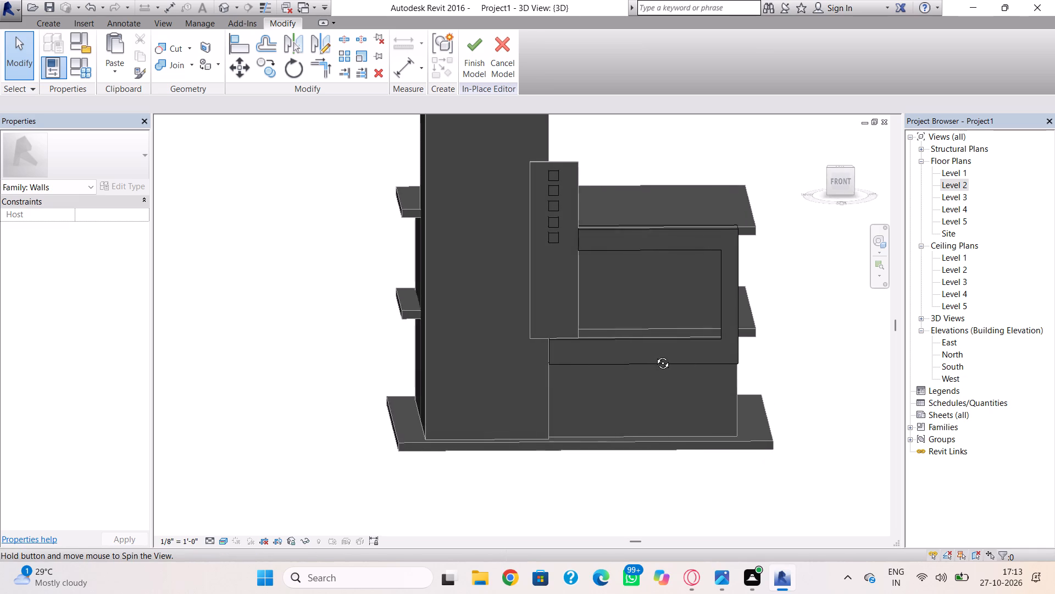
shift+right_drag(654, 355, 706, 380)
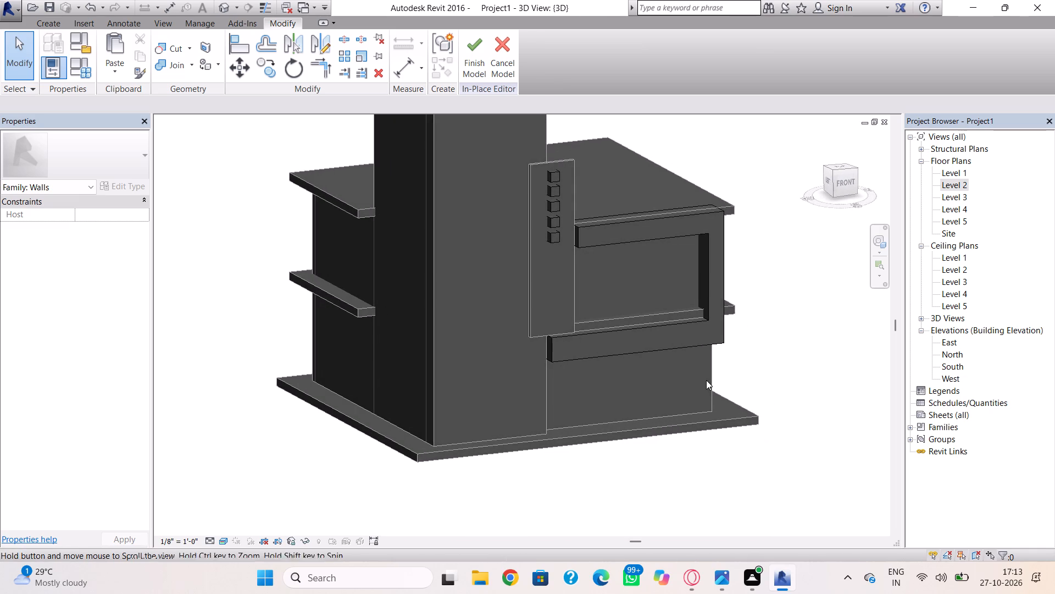
shift+right_drag(706, 380, 706, 380)
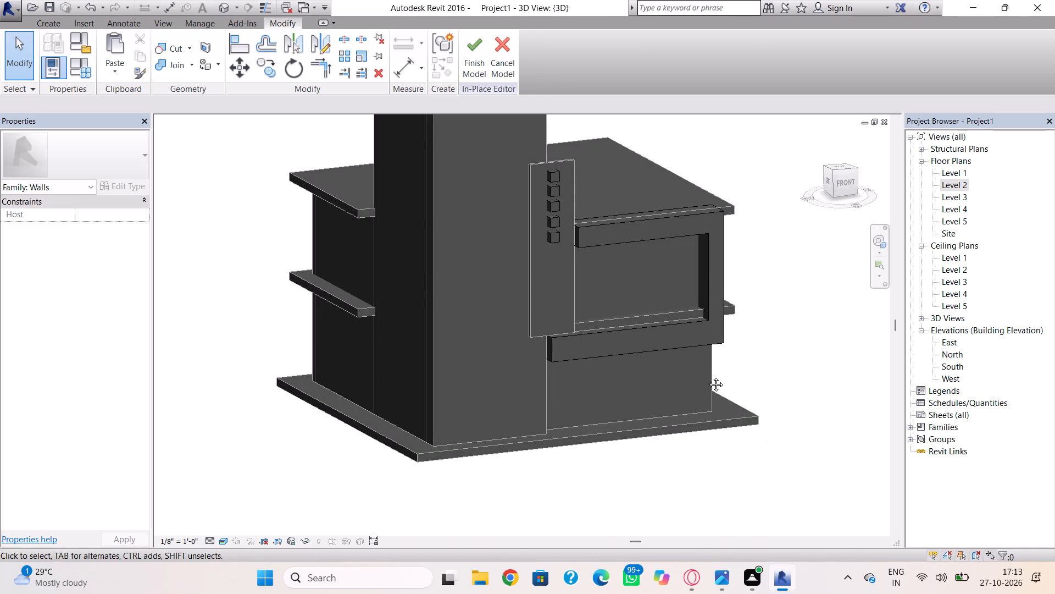
shift+right_drag(708, 376, 786, 382)
scroll(675, 355, down, 2)
middle_drag(675, 355, 673, 371)
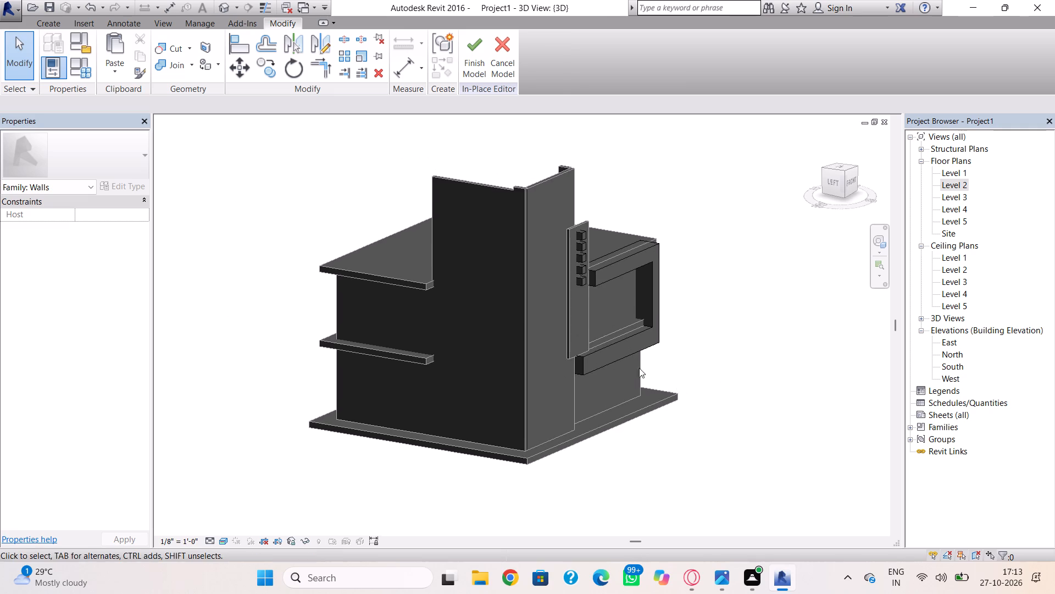
shift+right_drag(627, 365, 503, 339)
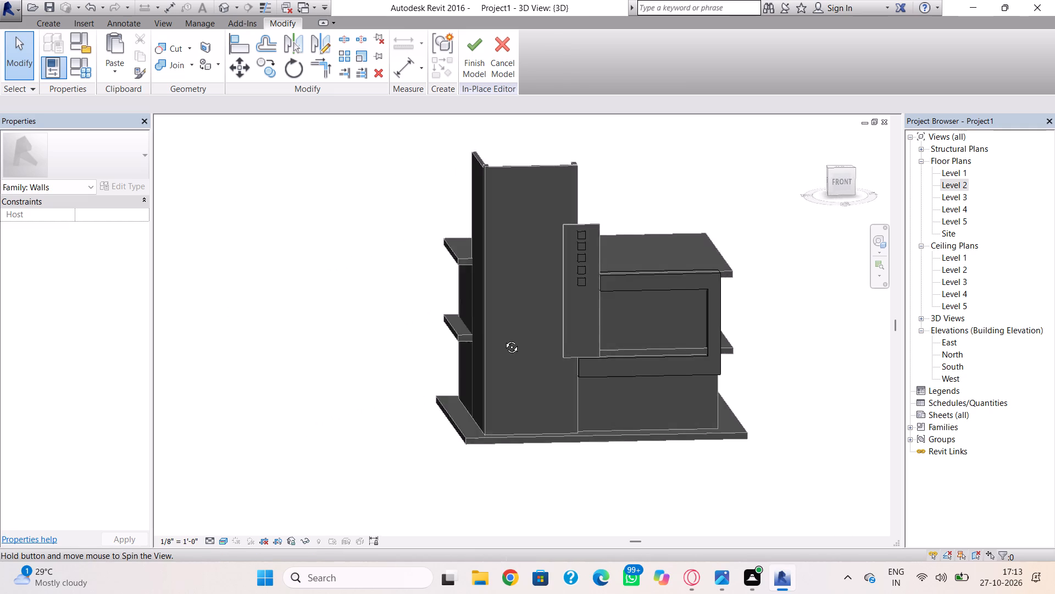
shift+right_drag(503, 339, 497, 331)
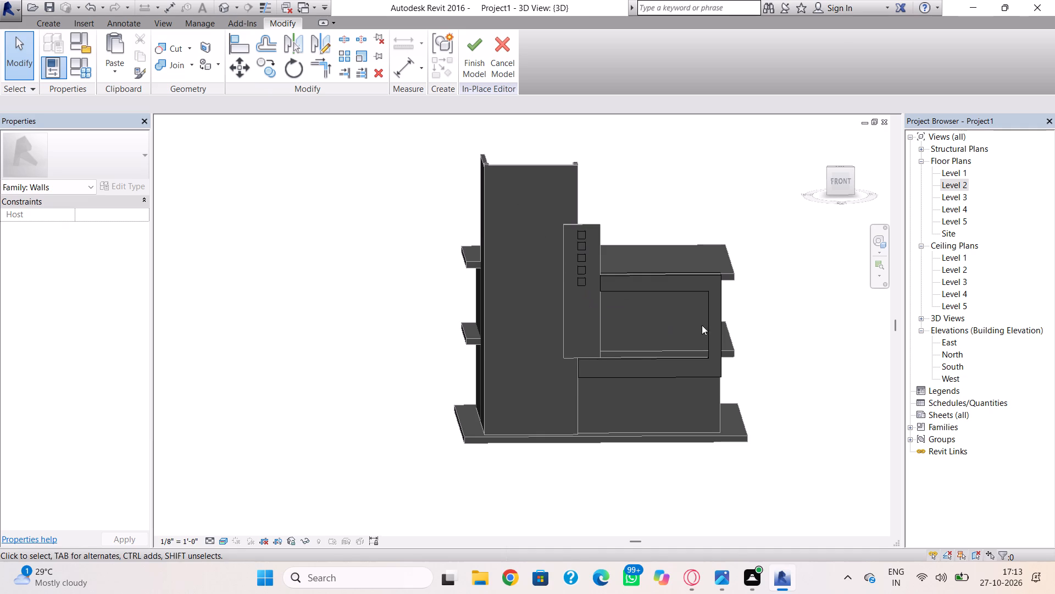
Finish the in-place wall model containing the frame and cubes, and review the building in 3D.
click(484, 48)
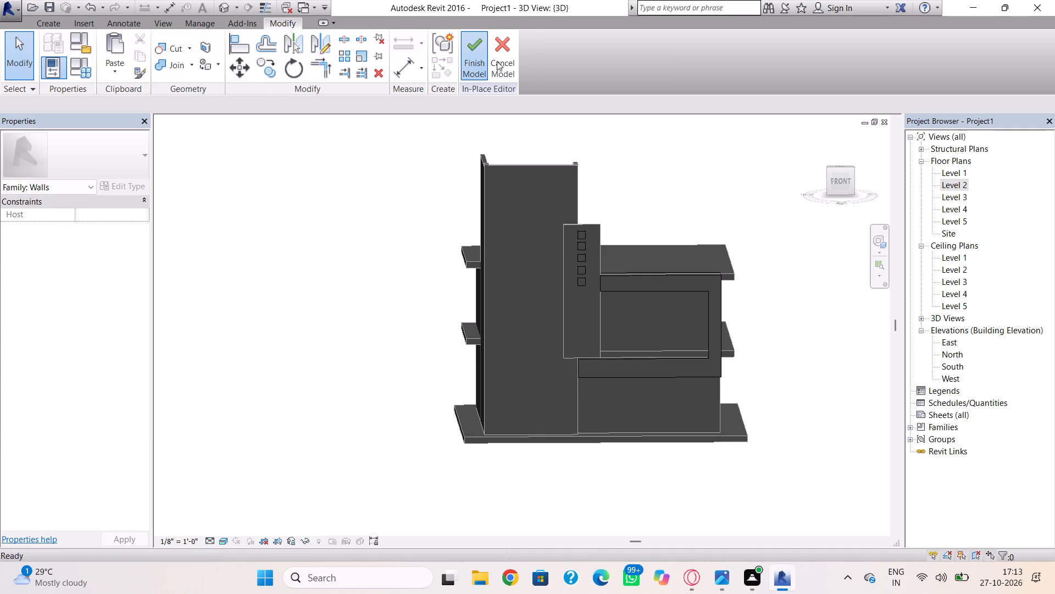
shift+right_drag(582, 193, 477, 264)
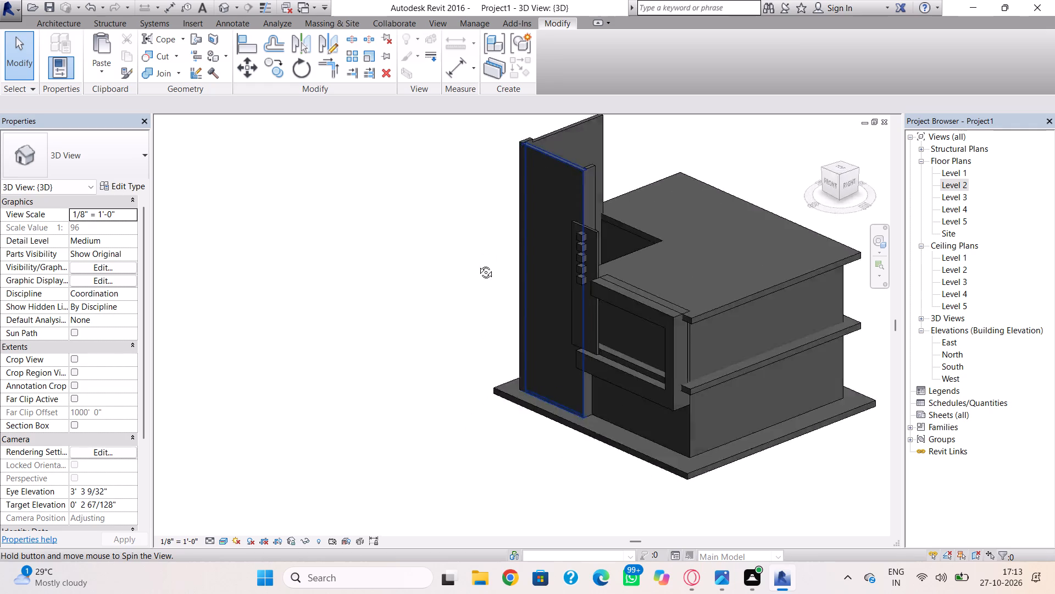
shift+right_drag(477, 264, 583, 242)
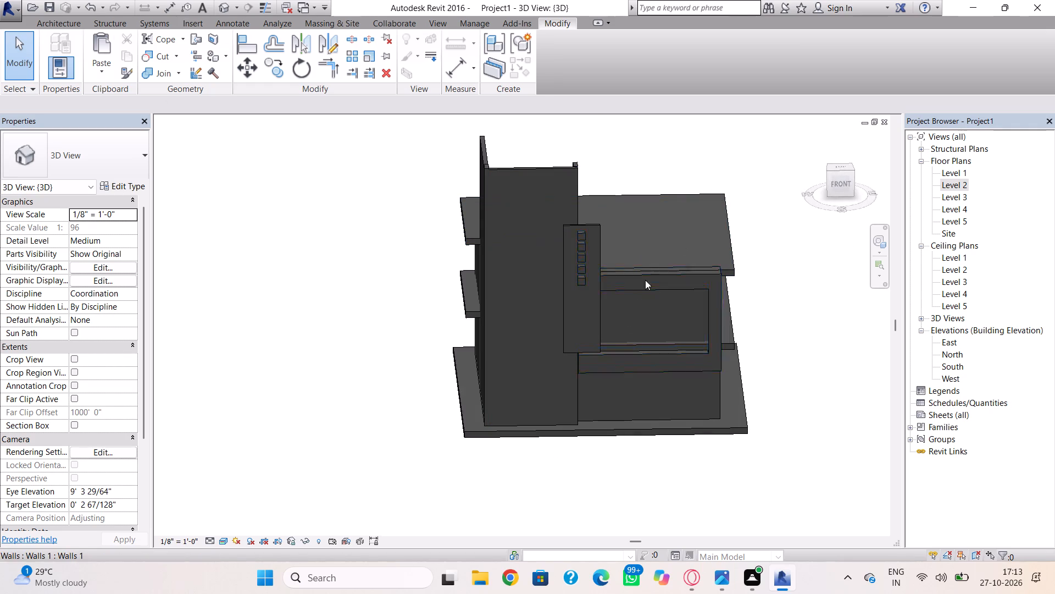
On the Level 4 floor plan, sketch a rectangular Generic - 12" roof footprint around the southwest enclosure, about 18' 7" long north to south.
double_click(952, 213)
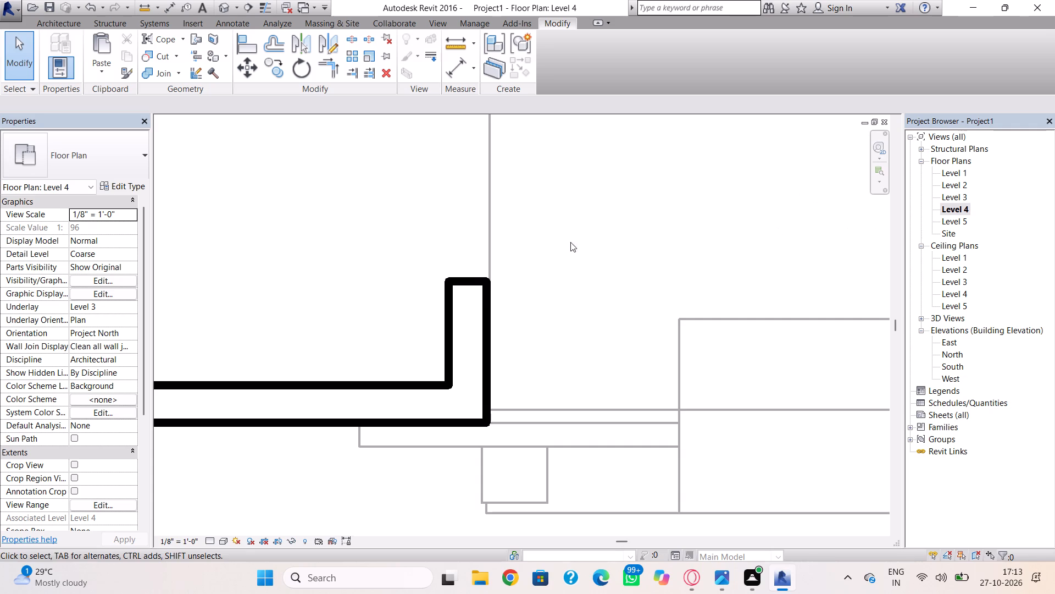
scroll(484, 302, down, 12)
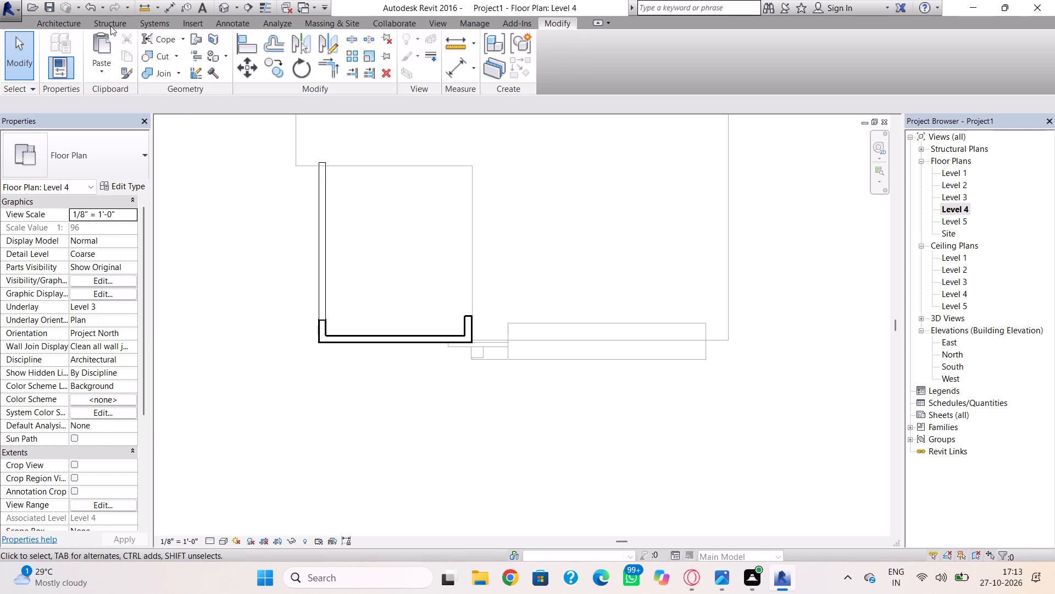
click(62, 19)
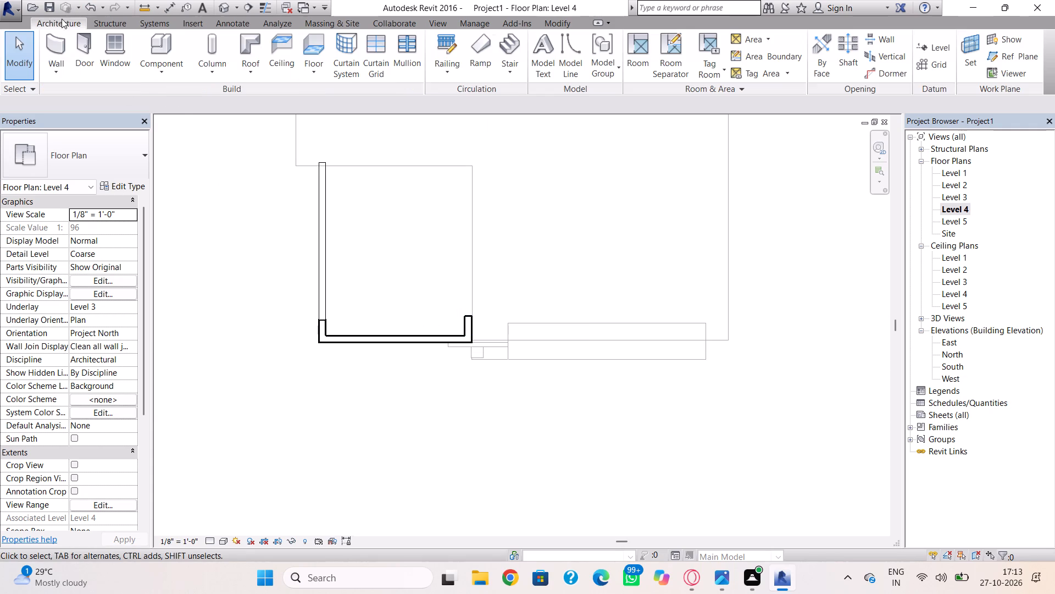
click(249, 52)
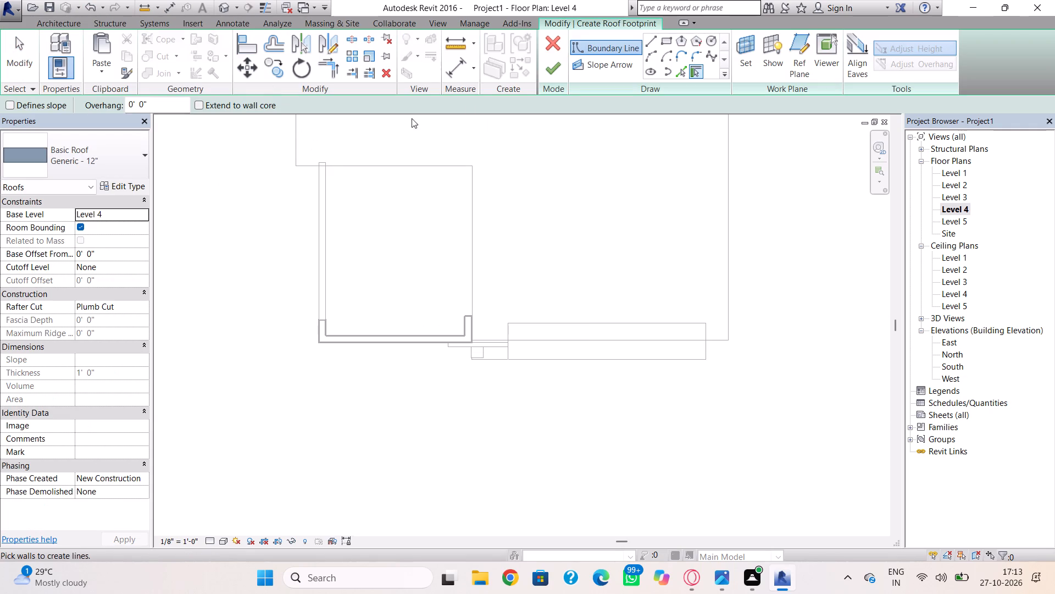
click(662, 41)
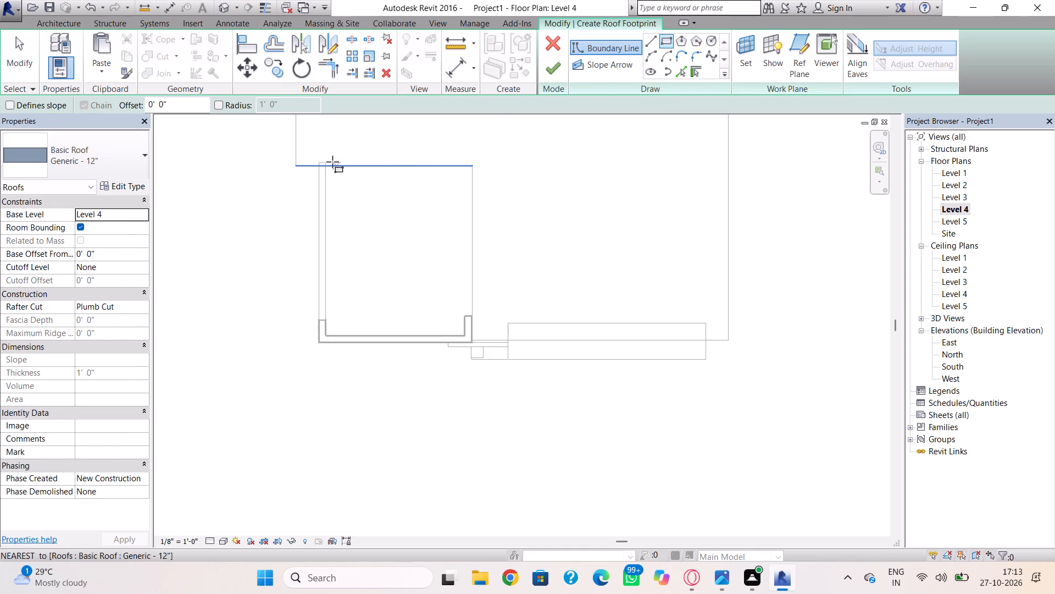
scroll(327, 162, up, 2)
click(306, 154)
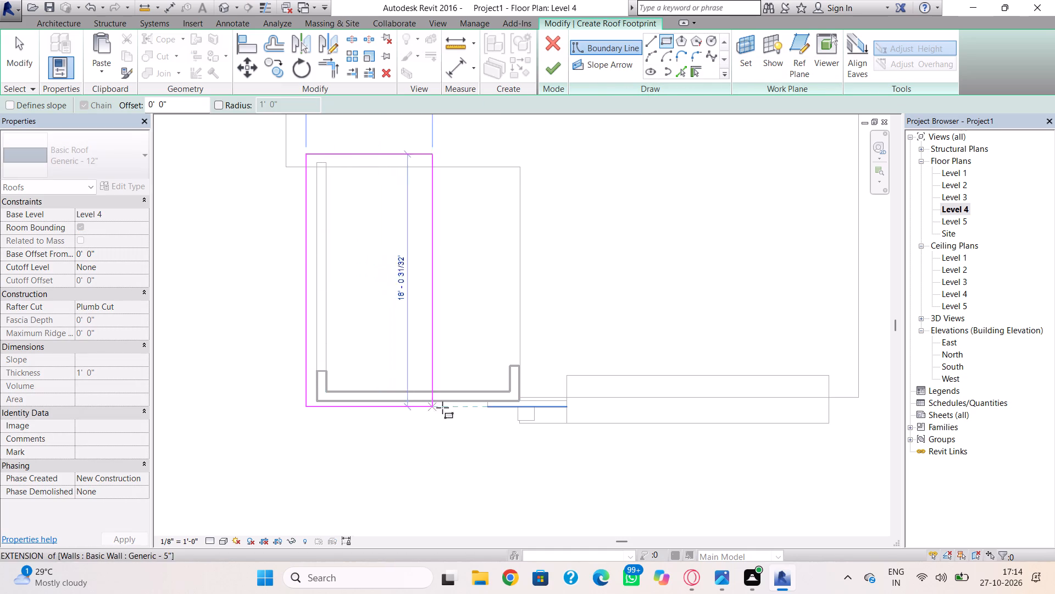
click(525, 414)
key(Escape)
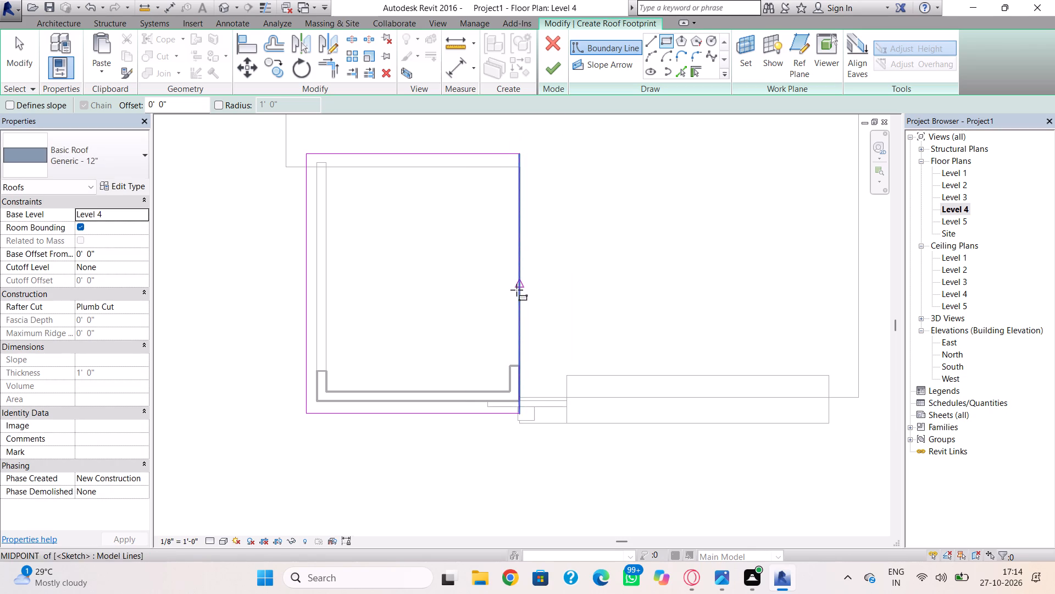
Nudge the east edge of the roof footprint sketch until it sits flush with the outer face of the enclosure's east wall stub.
key(Escape)
click(522, 293)
key(Right)
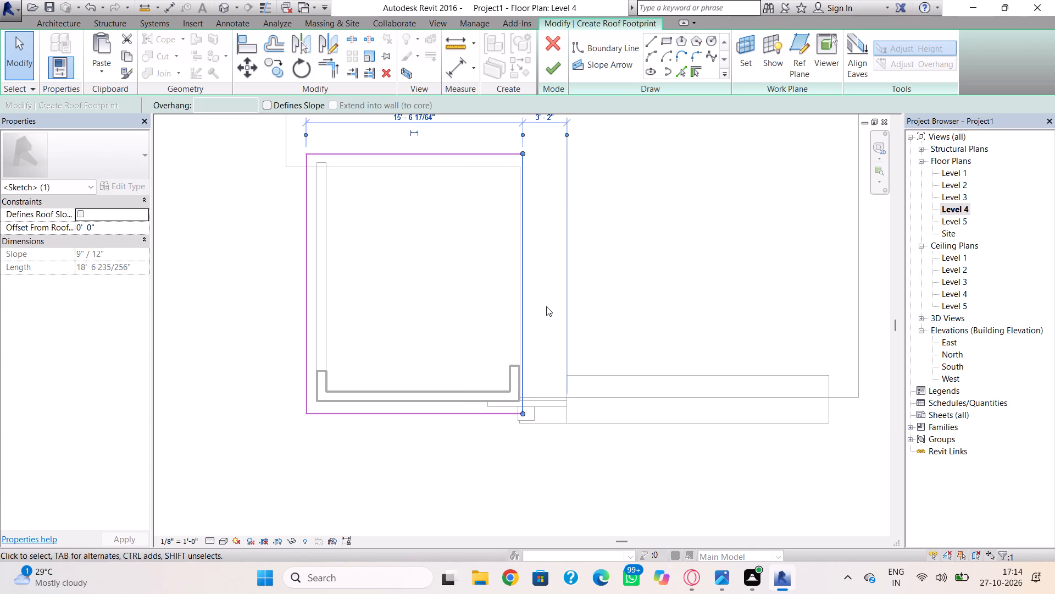
scroll(542, 312, up, 6)
key(Left)
key(Left)
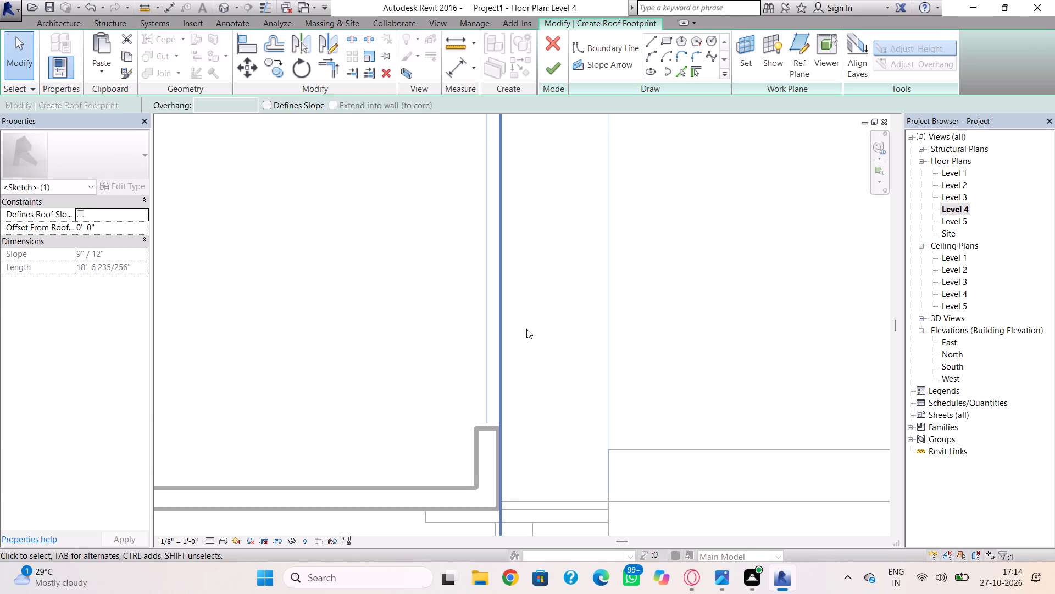
click(527, 328)
Finish the Generic - 12" roof footprint and attach the highlighted walls to the roof.
click(552, 74)
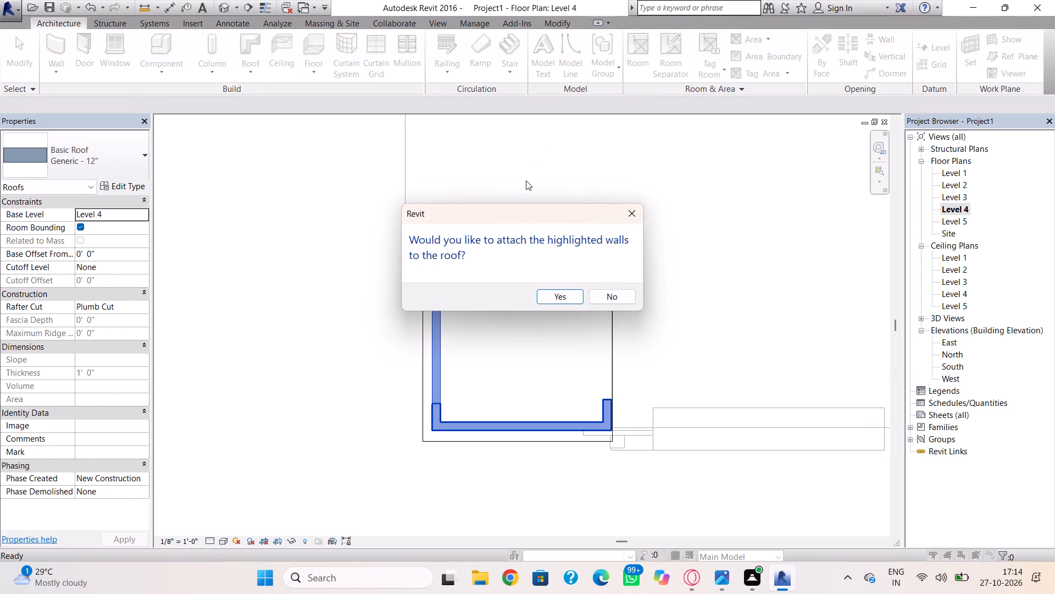
click(556, 292)
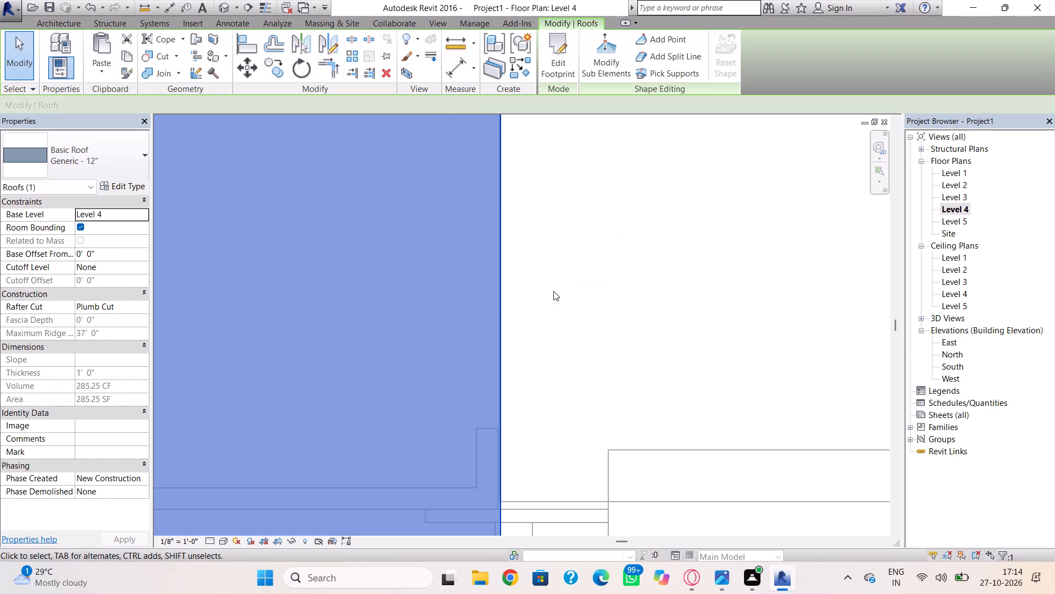
Examine the roofed building in 3D from several angles and inspect the enclosure's north wall on the Level 2 floor plan.
click(227, 4)
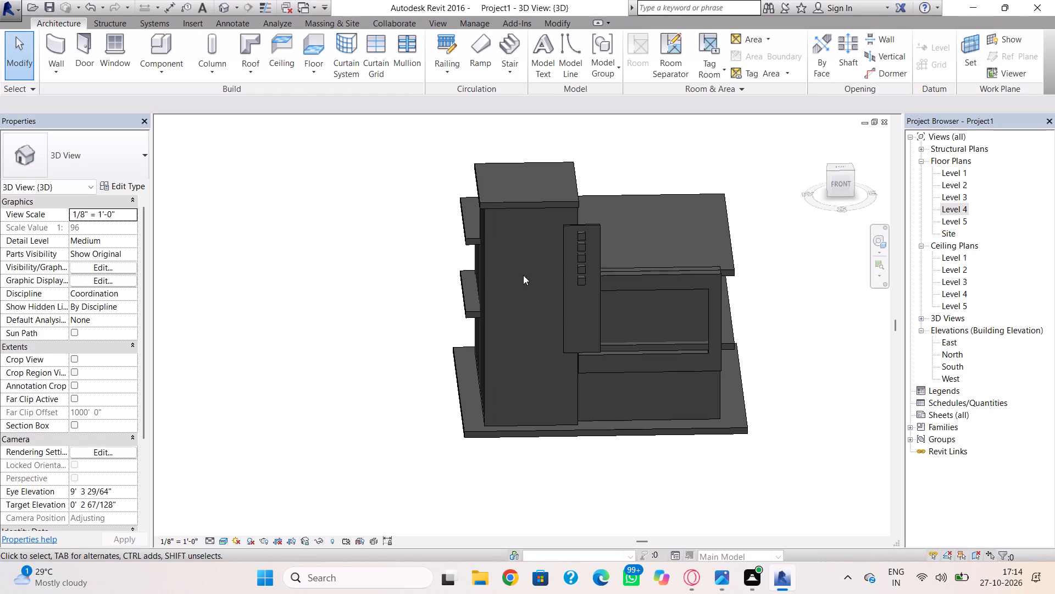
right_drag(519, 279, 605, 284)
shift+right_drag(524, 283, 679, 238)
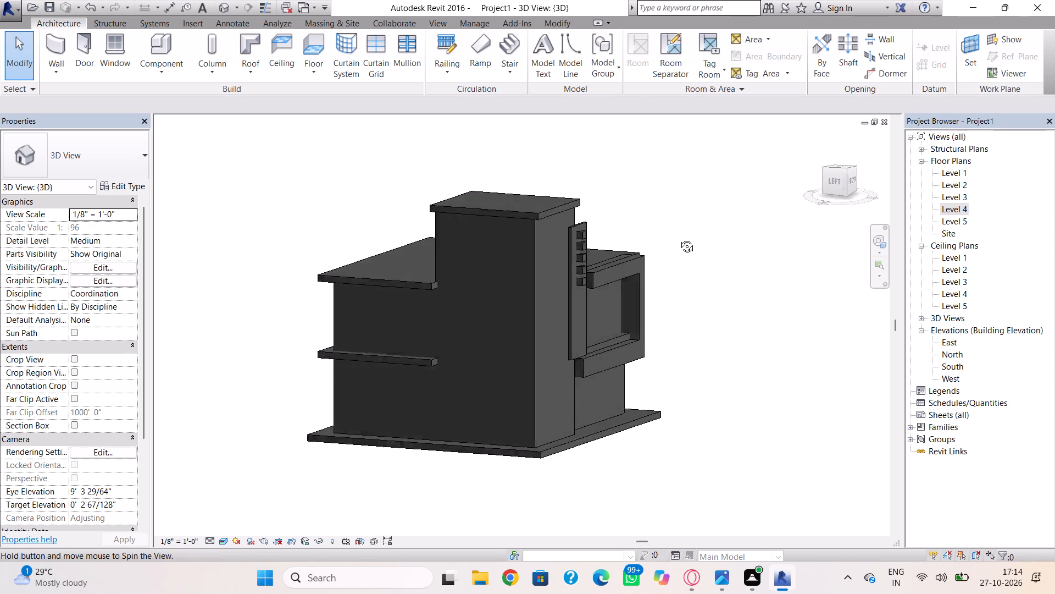
shift+right_drag(679, 238, 388, 280)
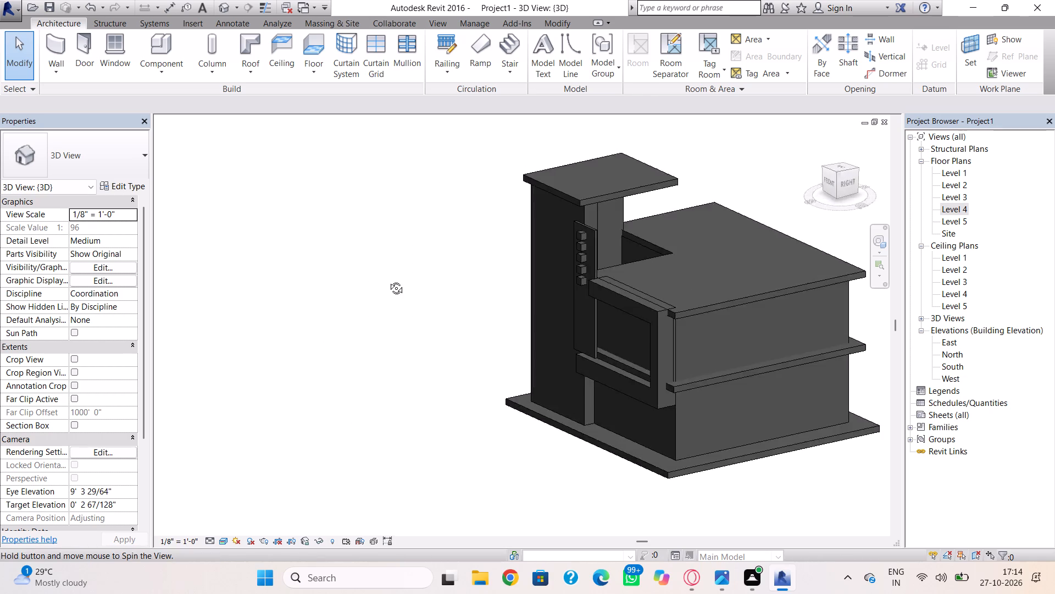
shift+right_drag(388, 280, 828, 274)
shift+right_drag(656, 287, 526, 364)
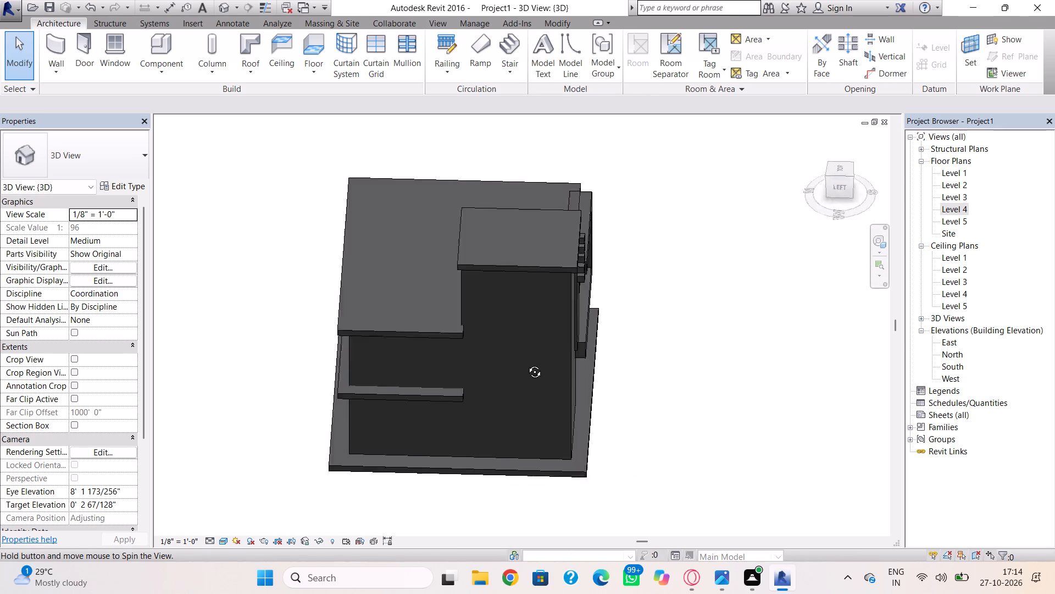
shift+right_drag(526, 364, 359, 320)
double_click(954, 185)
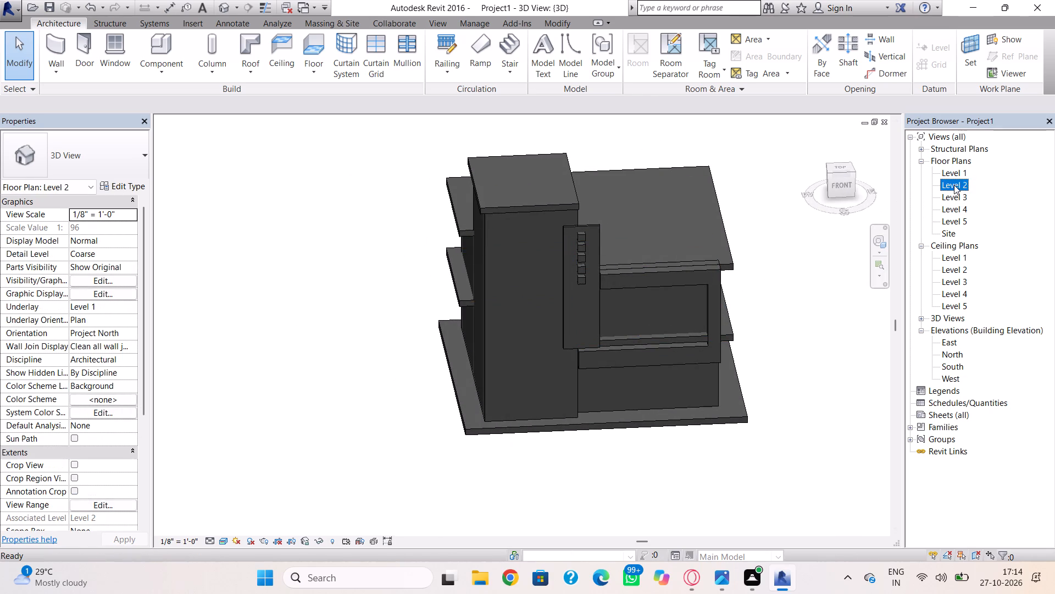
scroll(602, 272, down, 10)
middle_drag(549, 238, 545, 274)
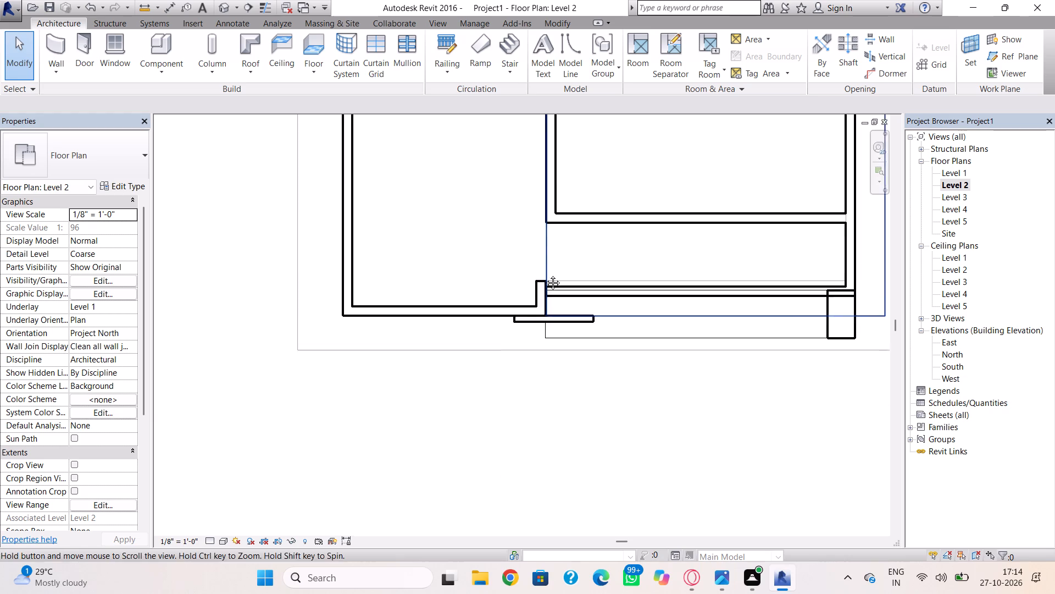
middle_drag(545, 274, 520, 441)
click(472, 272)
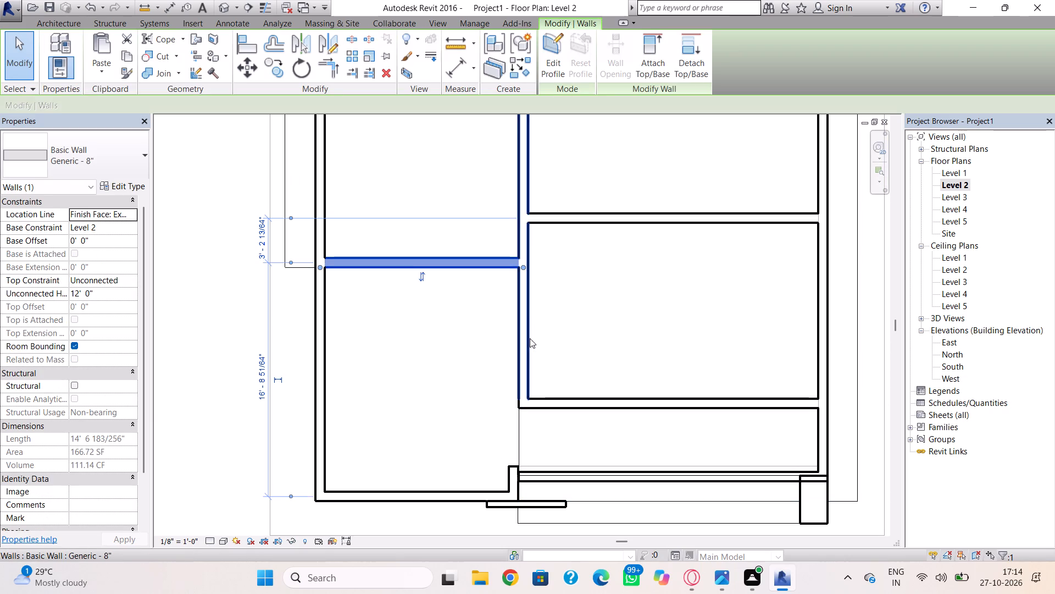
Open the Level 3 floor plan with the southwest enclosure in view.
double_click(962, 197)
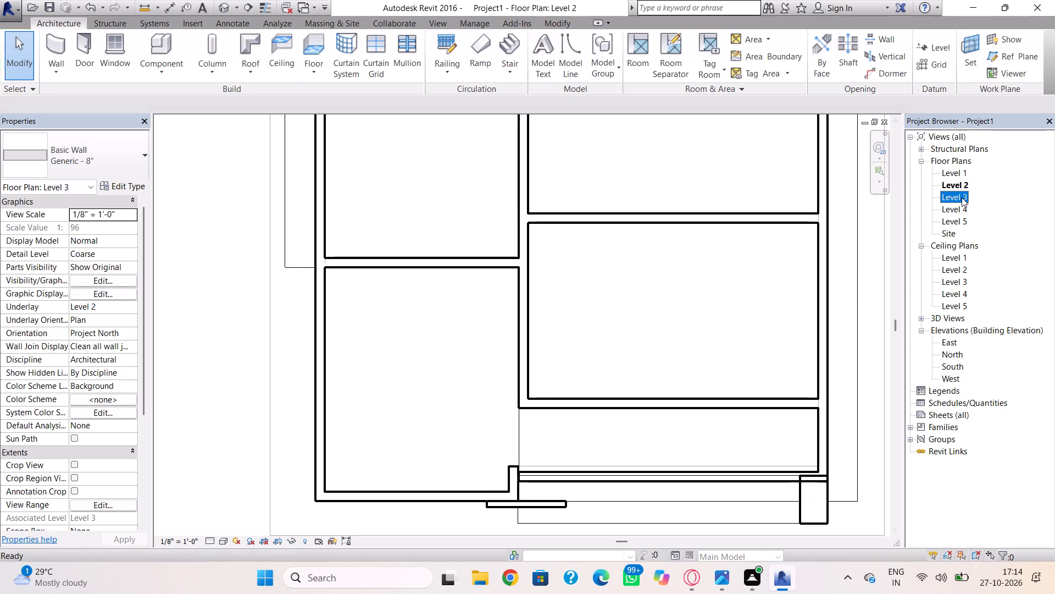
scroll(655, 274, down, 2)
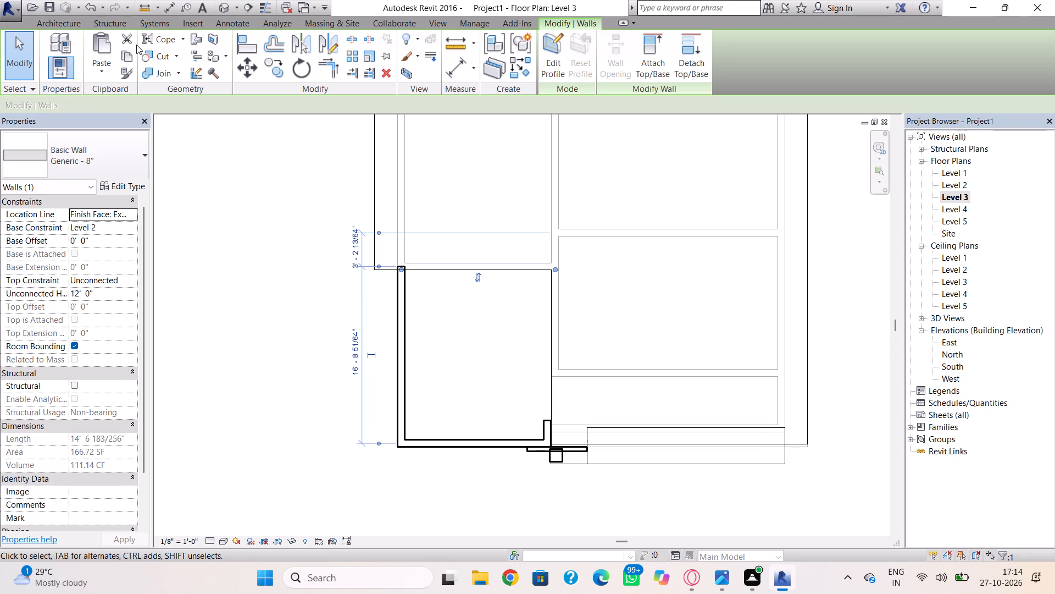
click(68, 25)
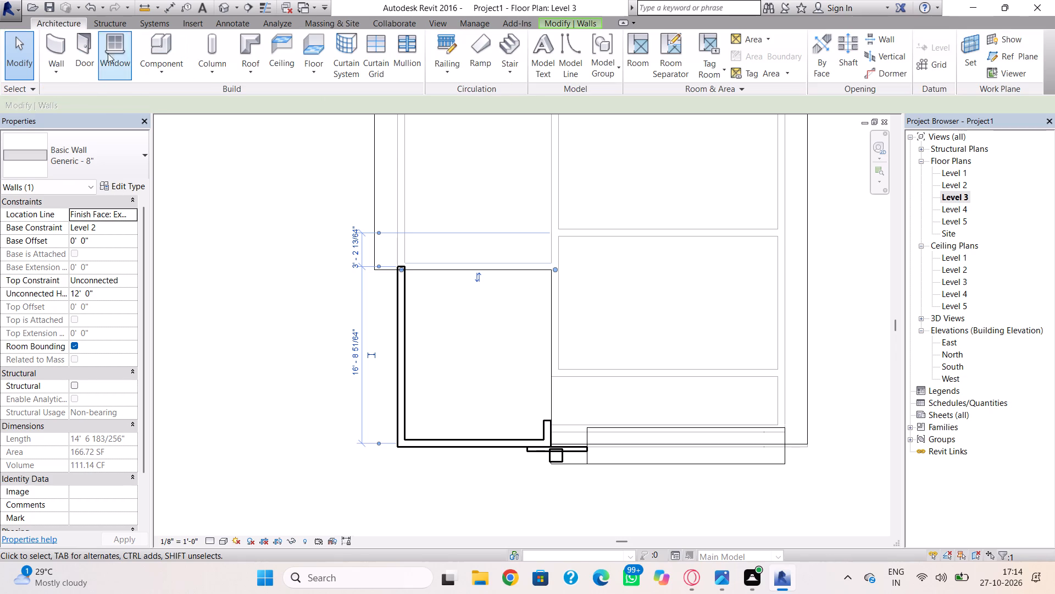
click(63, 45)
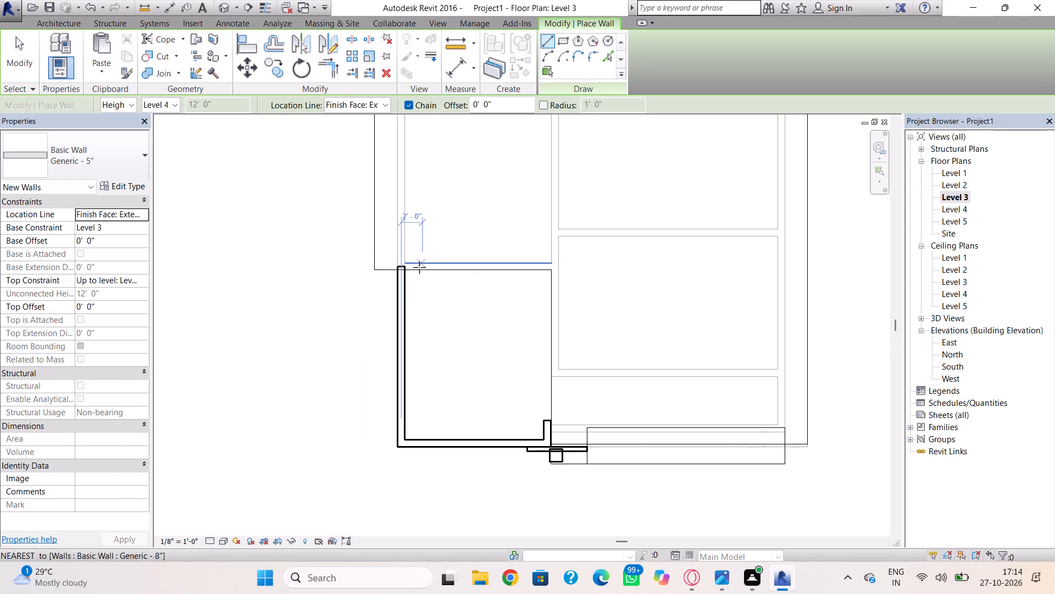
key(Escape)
Shorten the north end of the enclosure's west wall to meet the horizontal edge of the notched roof slab.
scroll(392, 269, up, 5)
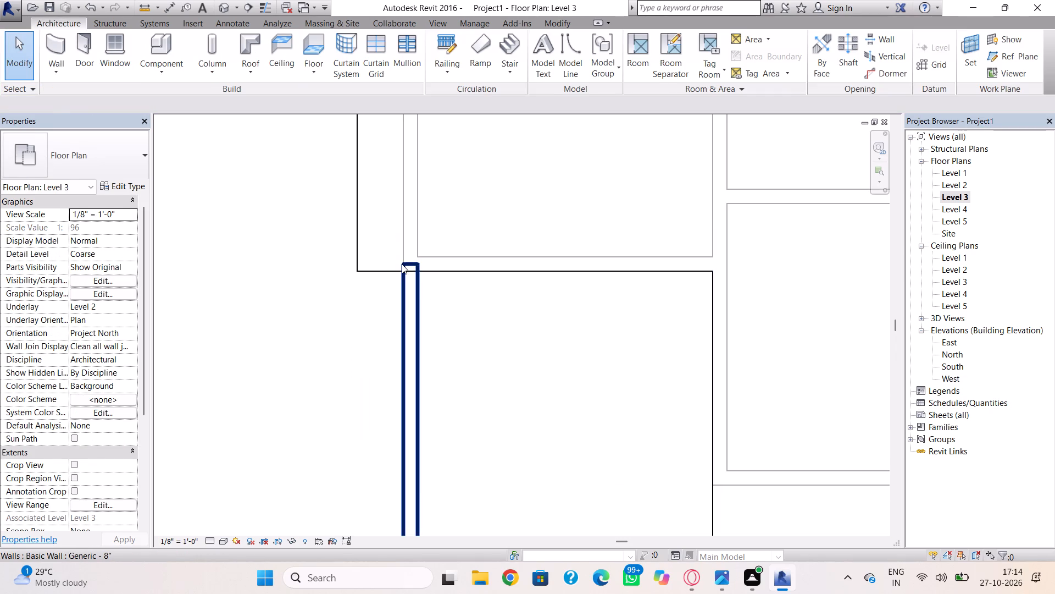
click(402, 264)
click(417, 264)
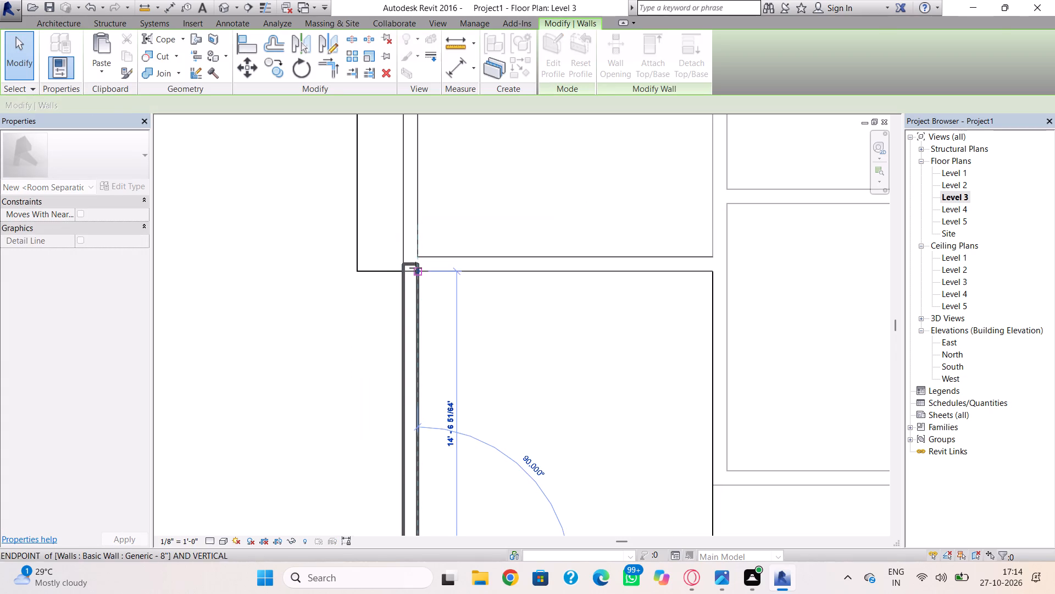
click(526, 342)
Draw a Generic - 8" wall, unconnected 12' 0" high, along the enclosure's north side, about 15' 2" eastward from the west wall.
click(53, 41)
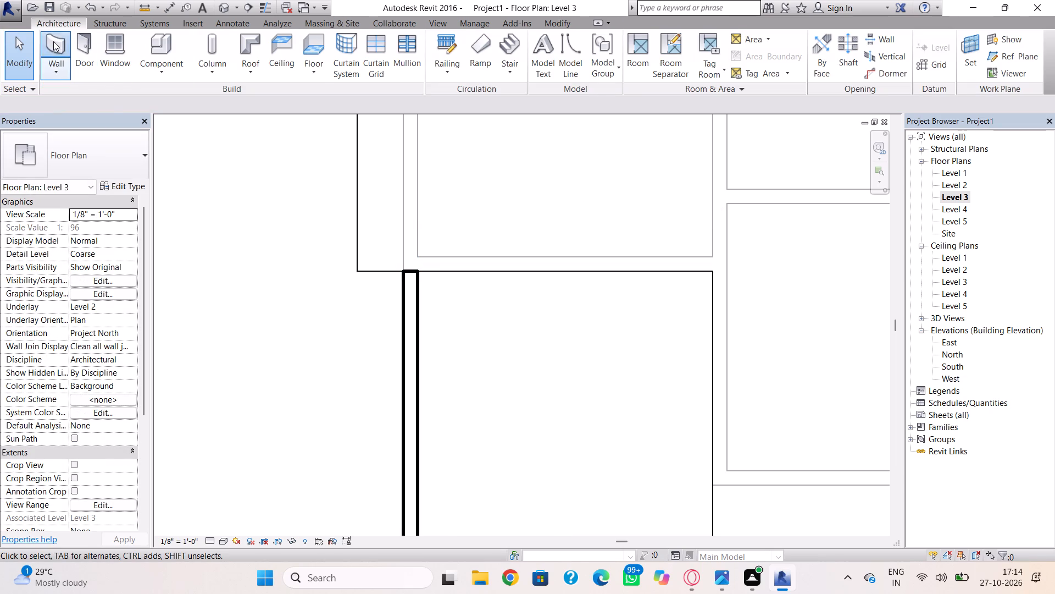
click(405, 269)
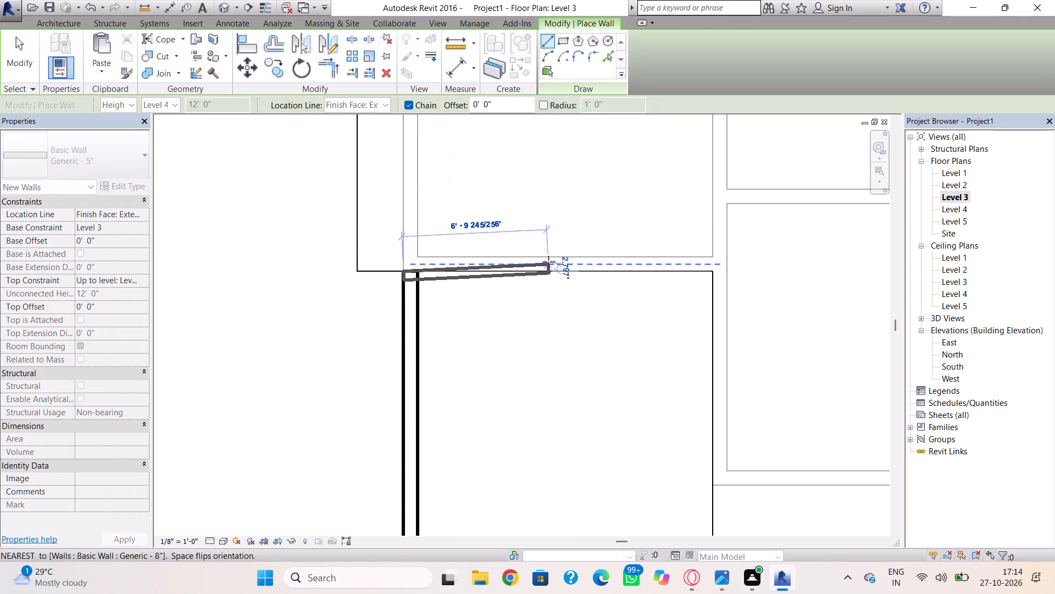
key(Escape)
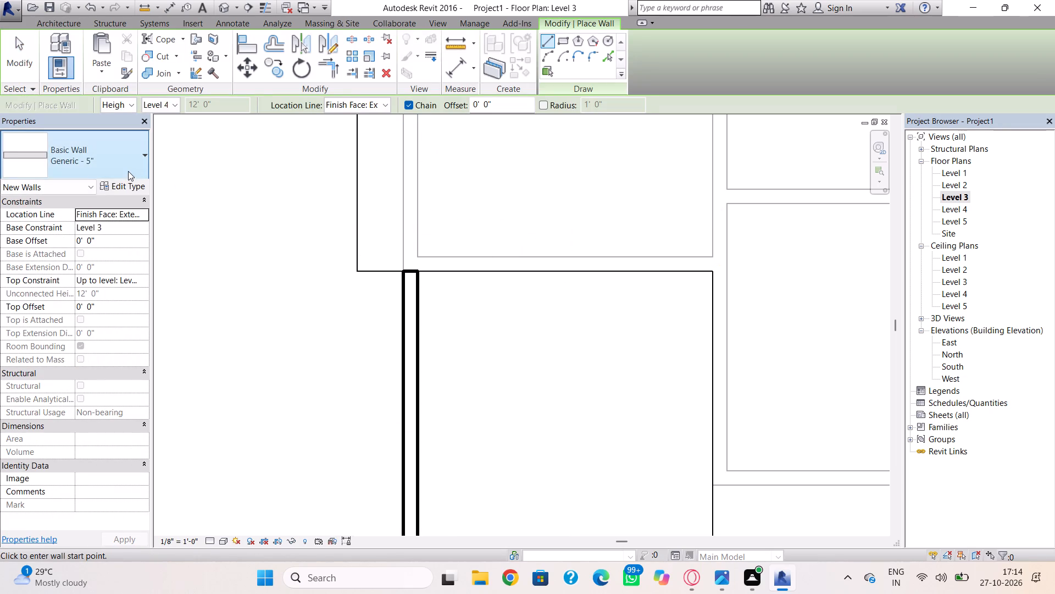
click(128, 171)
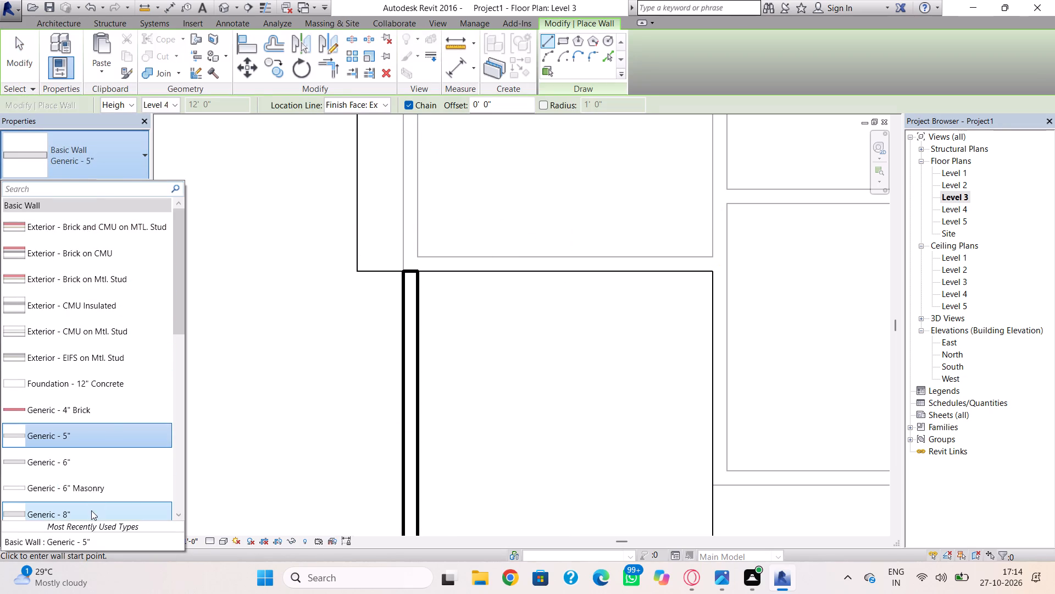
click(91, 512)
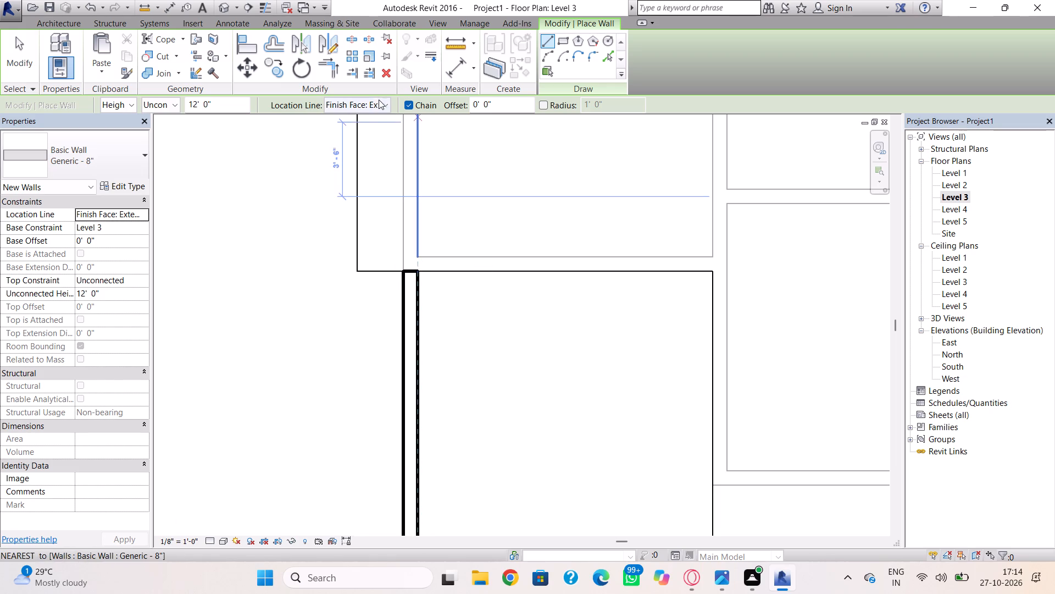
click(406, 270)
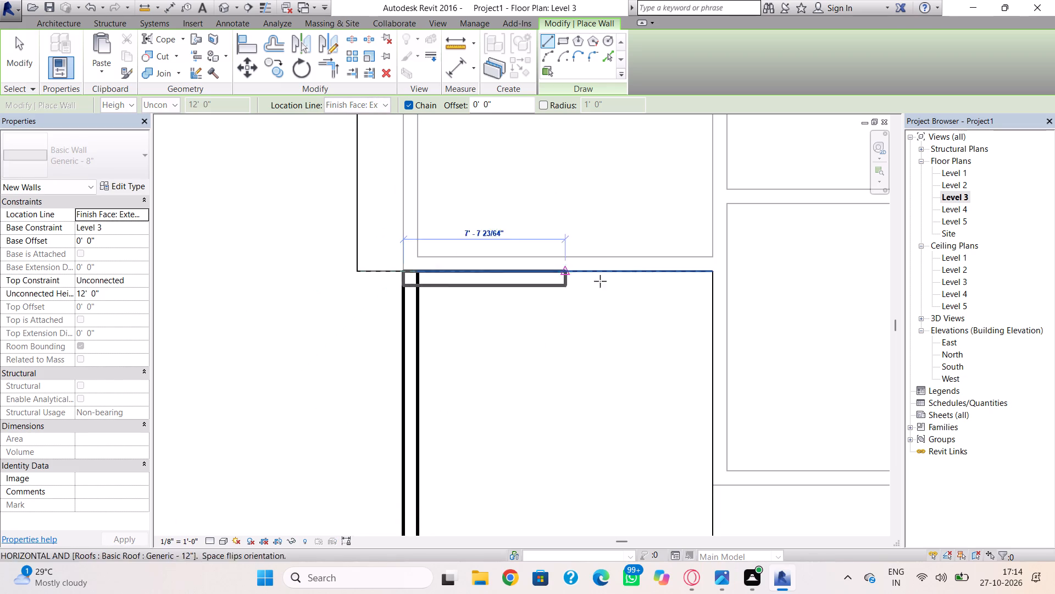
key(space)
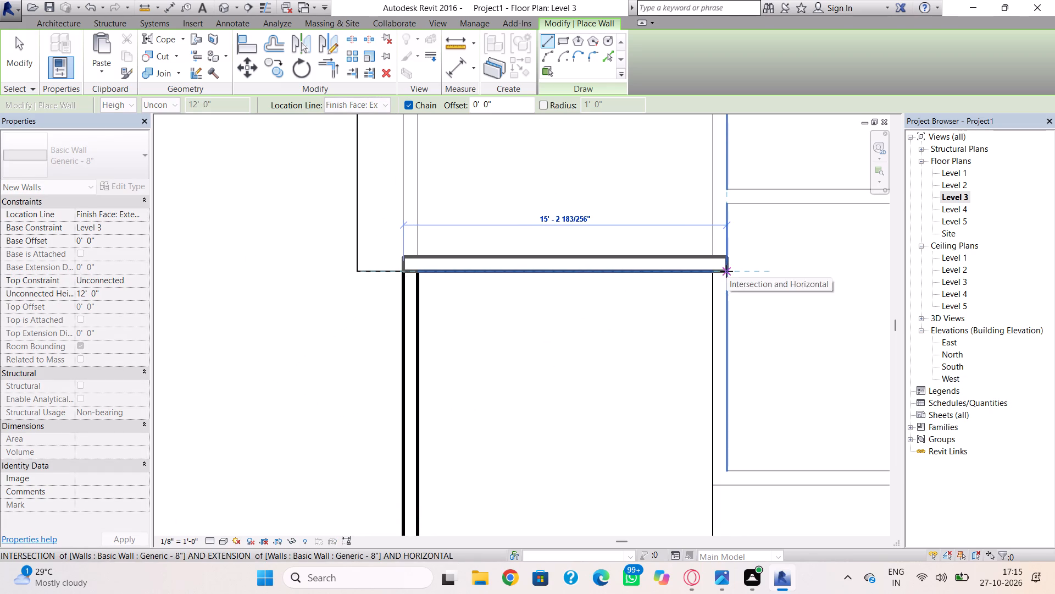
click(726, 271)
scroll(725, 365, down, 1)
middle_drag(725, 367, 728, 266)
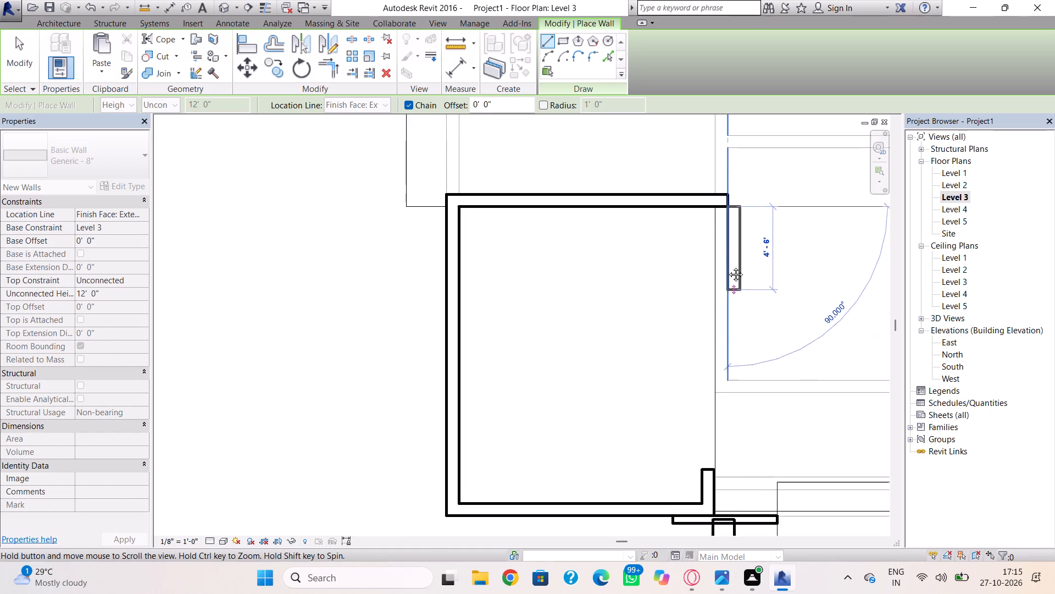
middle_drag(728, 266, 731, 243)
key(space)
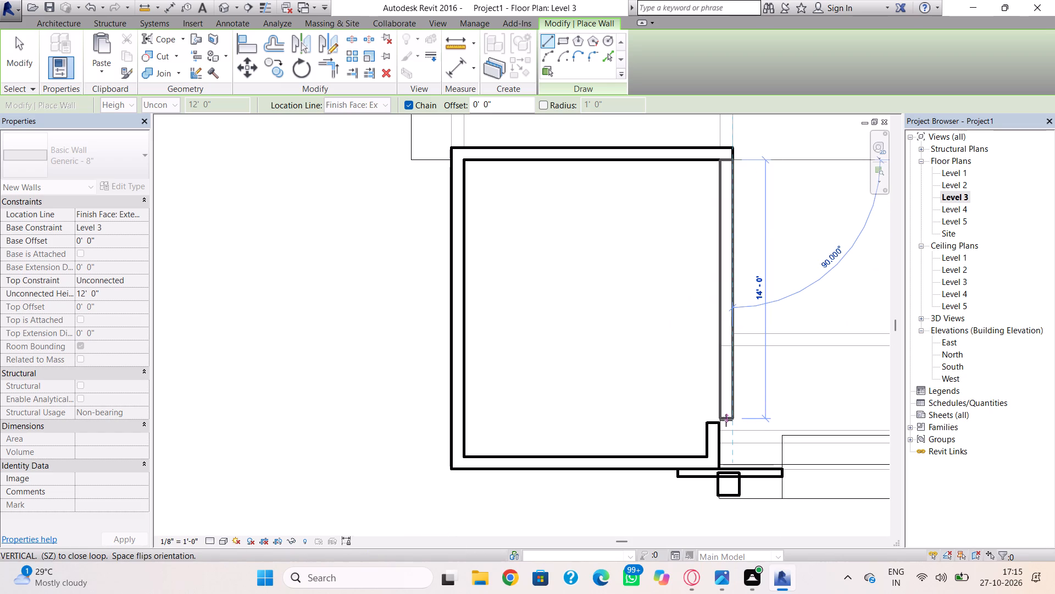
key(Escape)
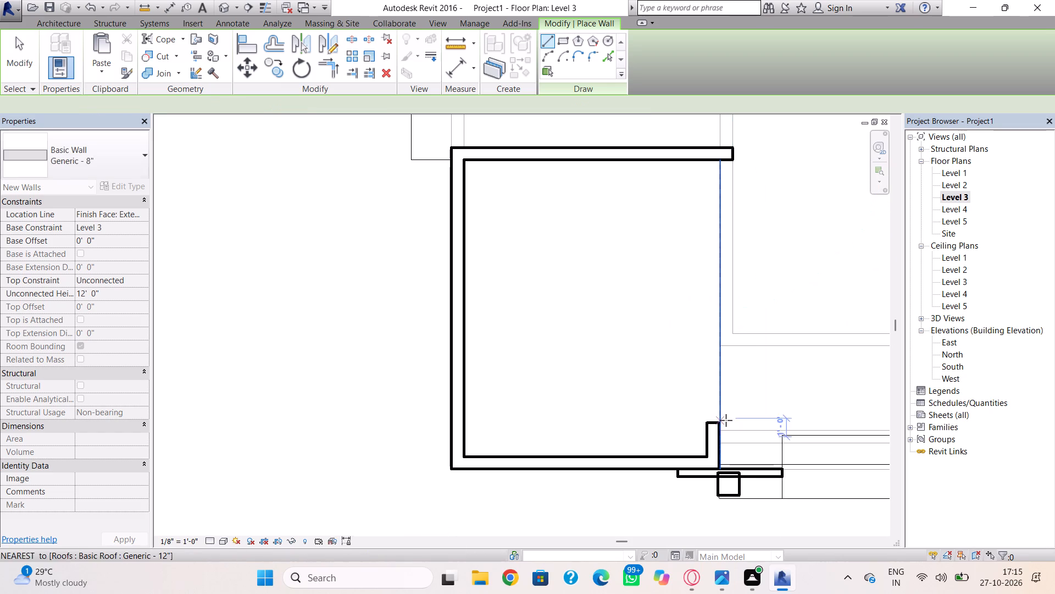
Draw a Generic - 8" wall along the enclosure's east side, from the short southeast return north to the new north wall.
click(716, 420)
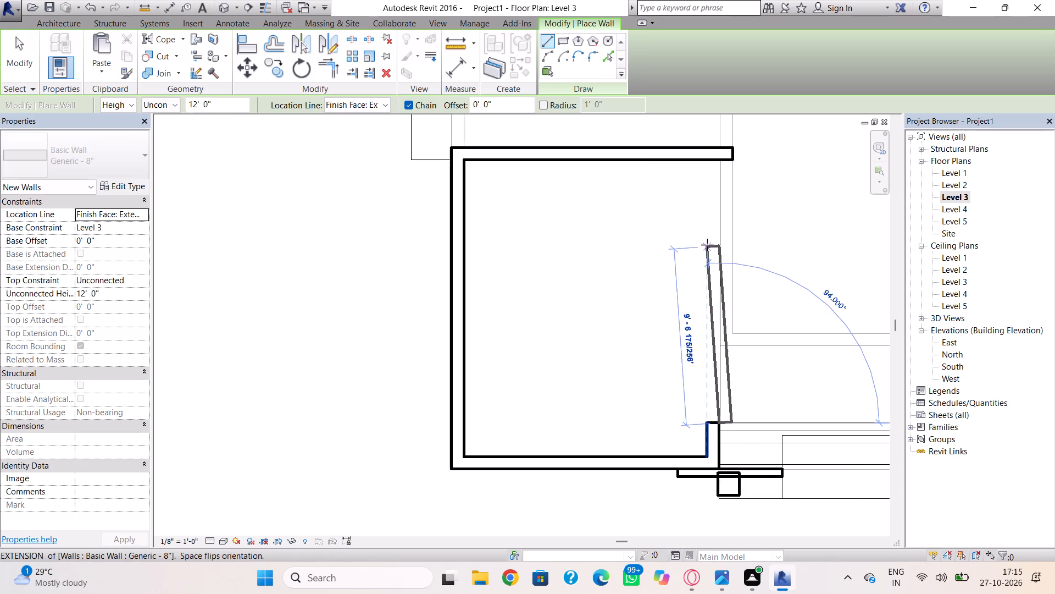
key(space)
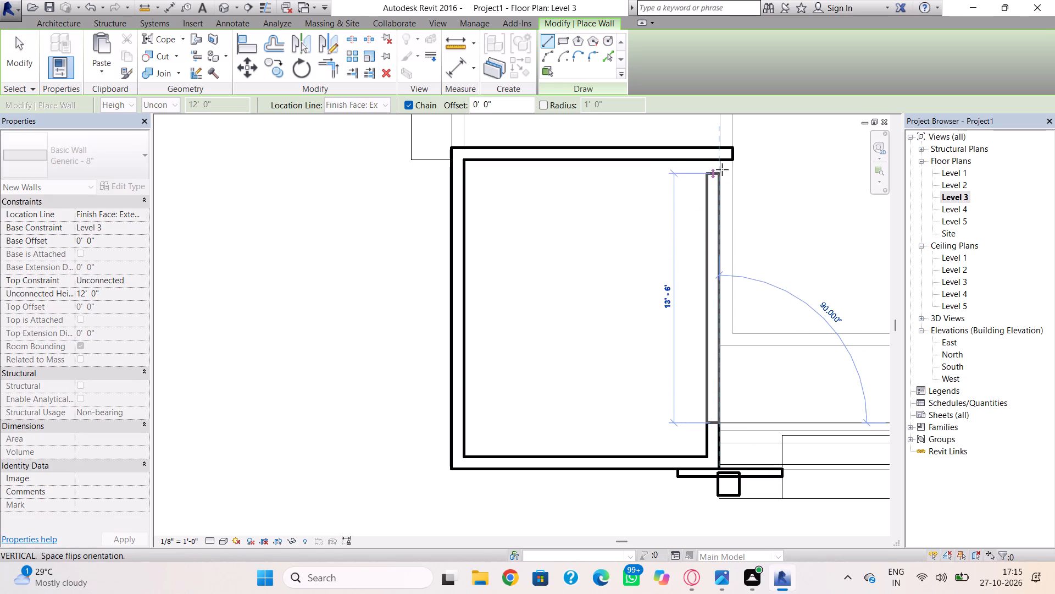
scroll(720, 158, up, 2)
middle_drag(713, 178, 711, 252)
scroll(714, 206, up, 4)
click(711, 234)
key(Escape)
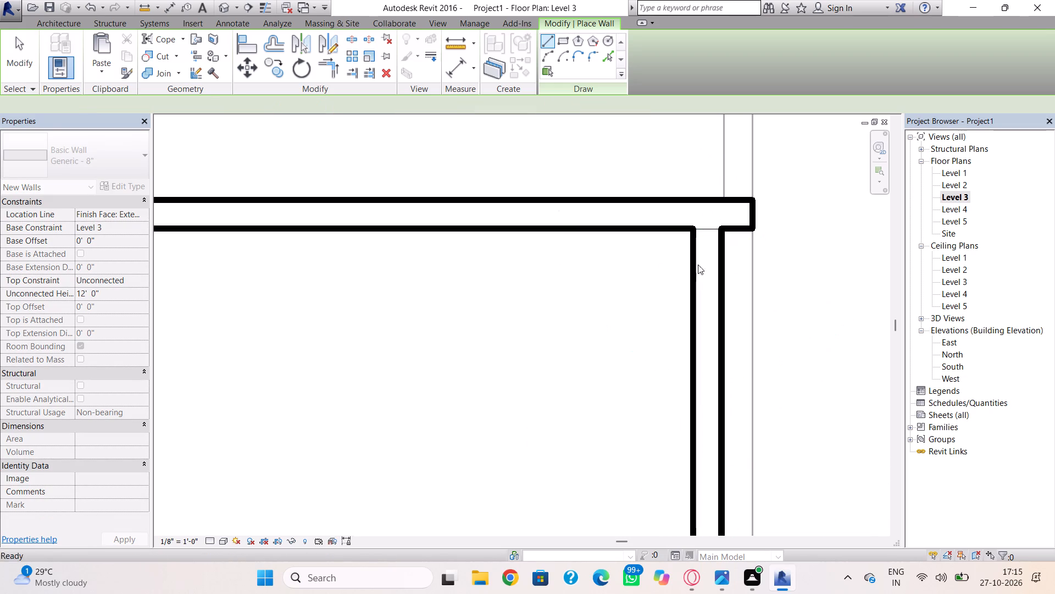
key(Escape)
Pull the north wall's east end back flush with the new east wall's outer face, making the wall 14' 2" long.
click(754, 227)
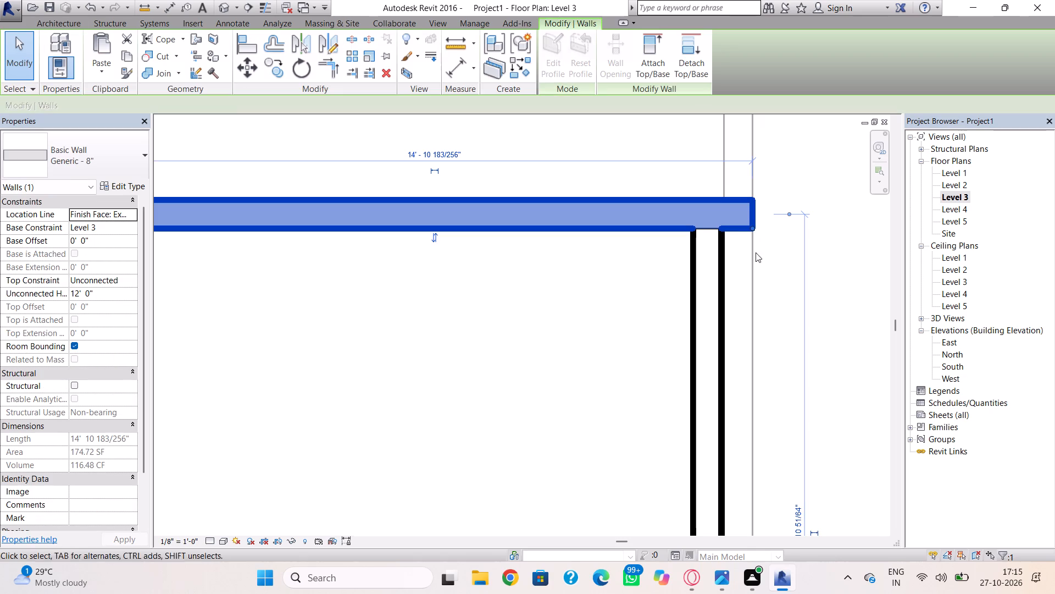
drag(753, 229, 727, 228)
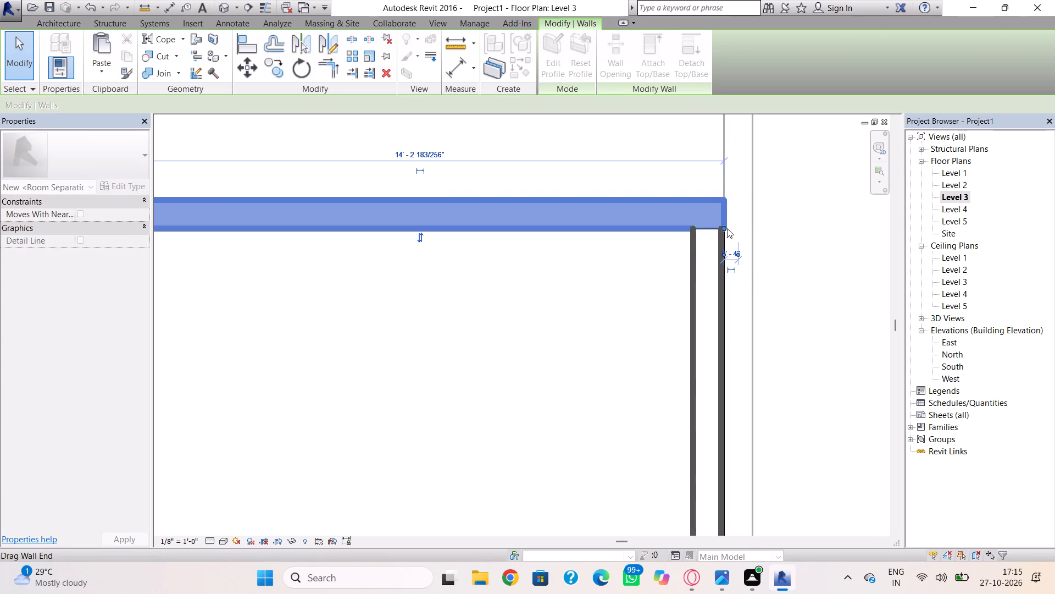
click(752, 274)
scroll(724, 216, up, 6)
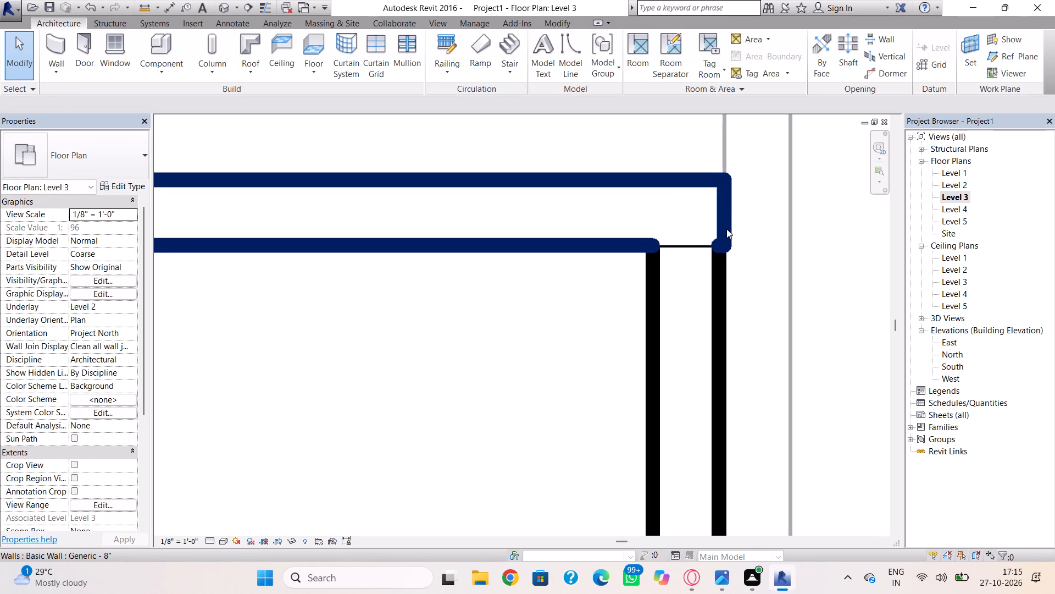
click(726, 229)
click(723, 242)
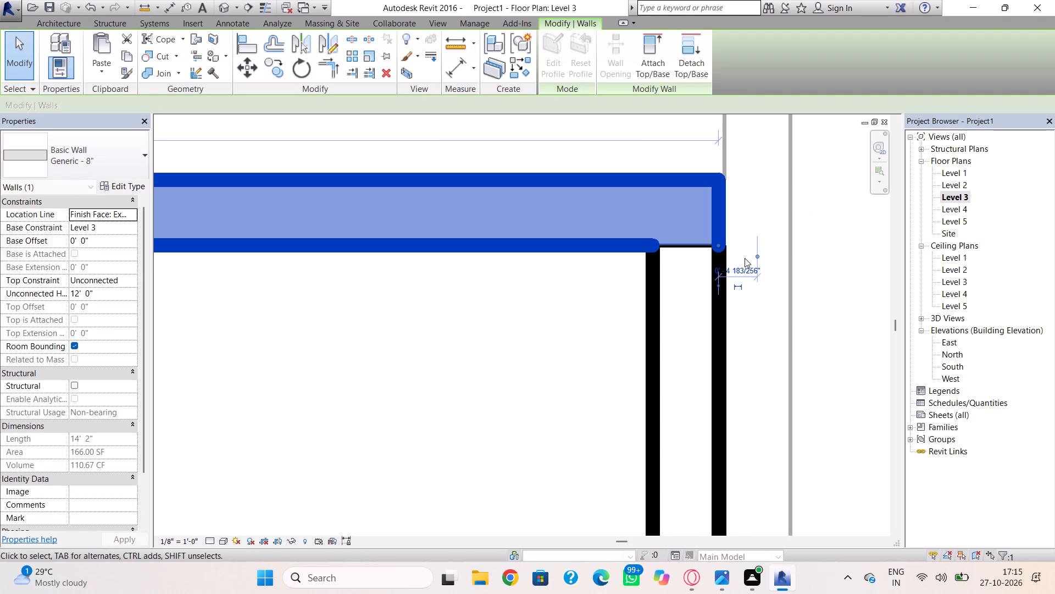
click(740, 217)
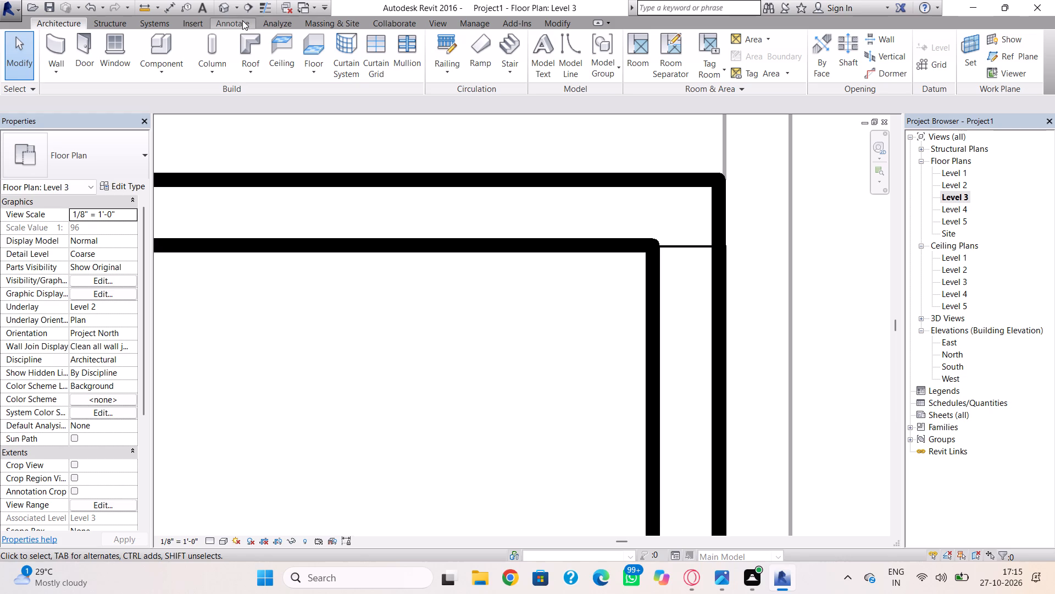
Inspect the enclosed southwest volume from several sides in 3D and check its wall layout in the Level 3 plan.
click(224, 3)
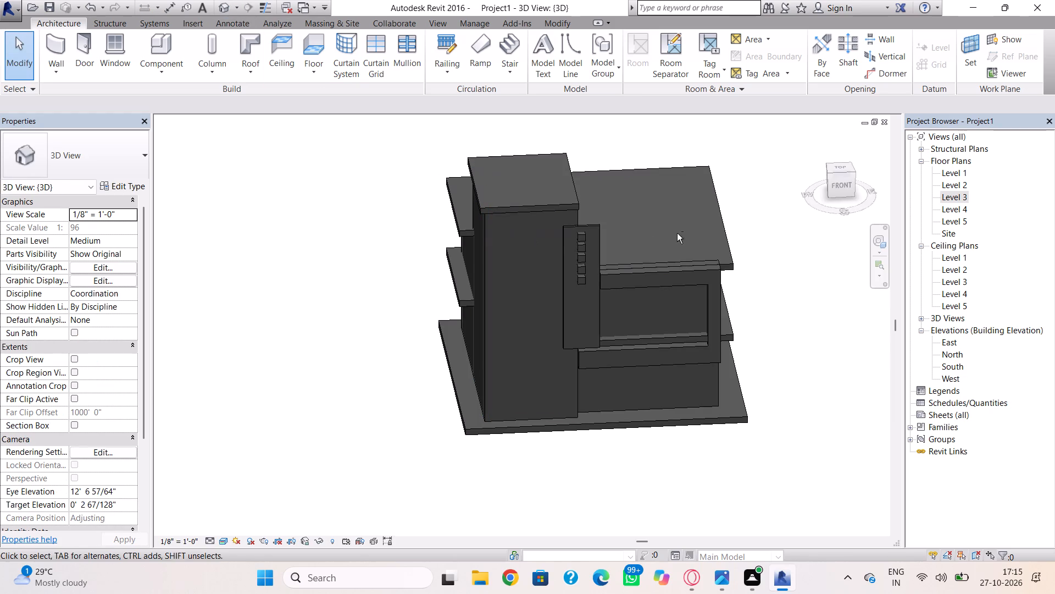
shift+right_drag(669, 238, 610, 518)
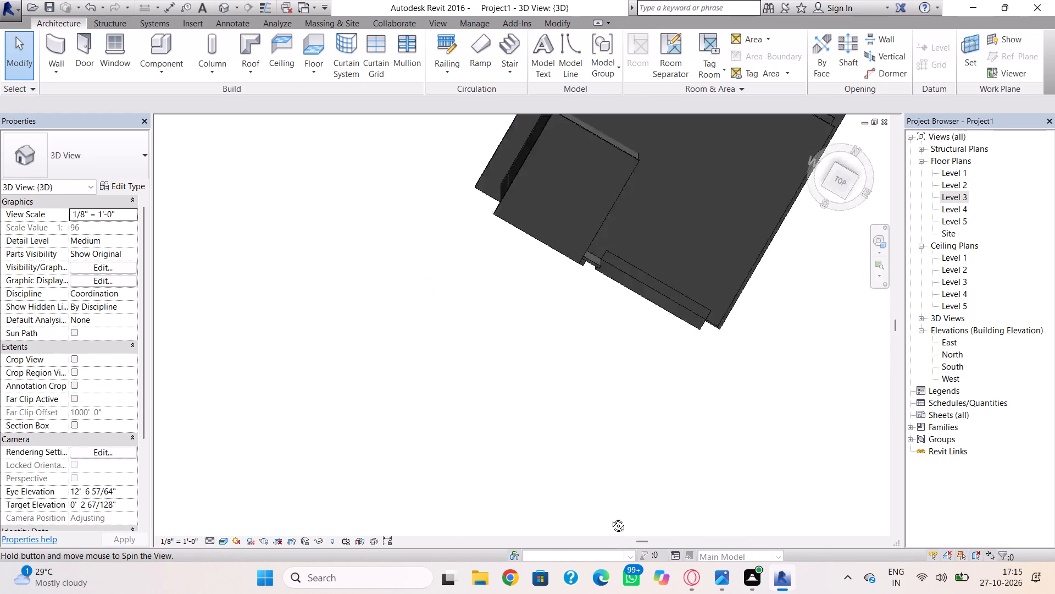
shift+right_drag(610, 518, 564, 234)
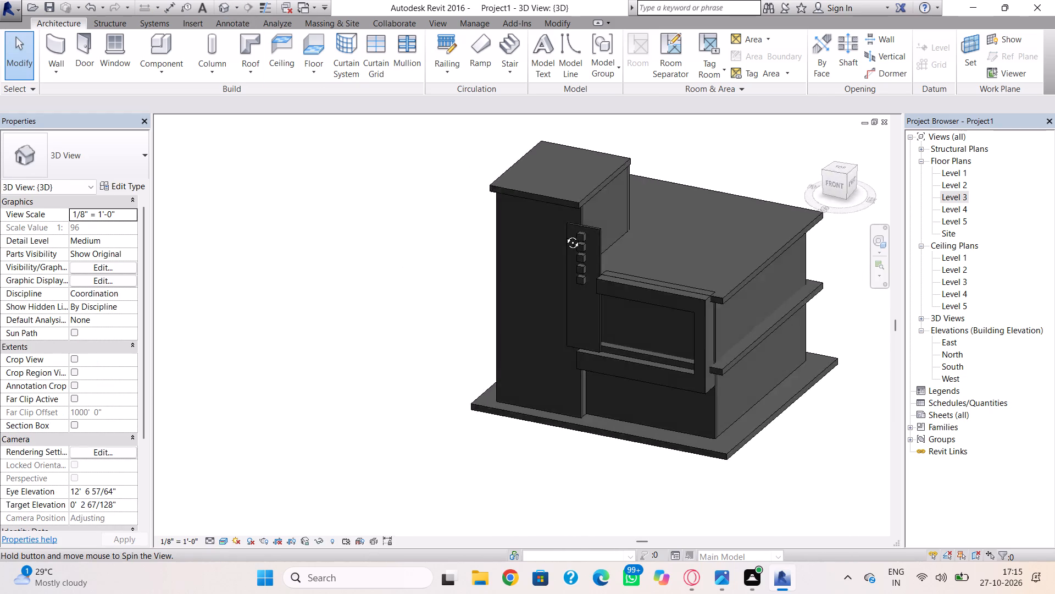
shift+right_drag(564, 234, 407, 249)
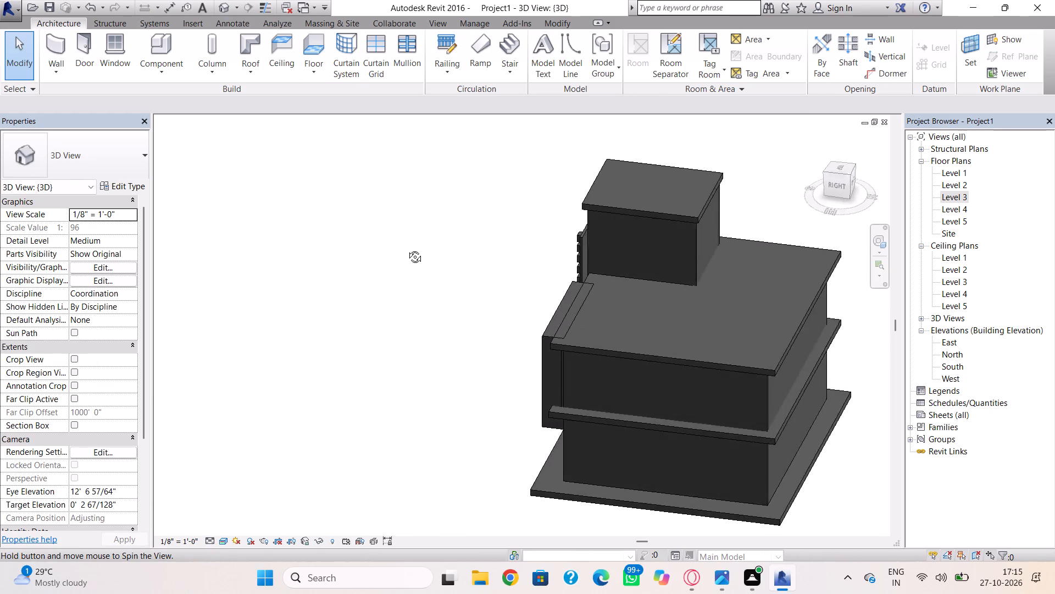
shift+right_drag(407, 249, 613, 229)
double_click(955, 200)
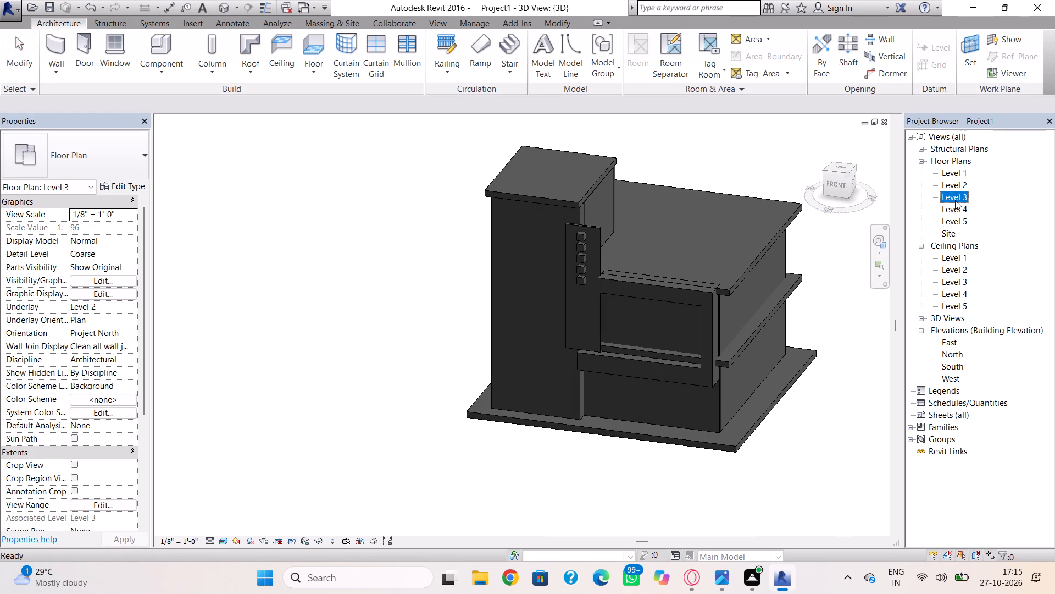
scroll(703, 307, down, 13)
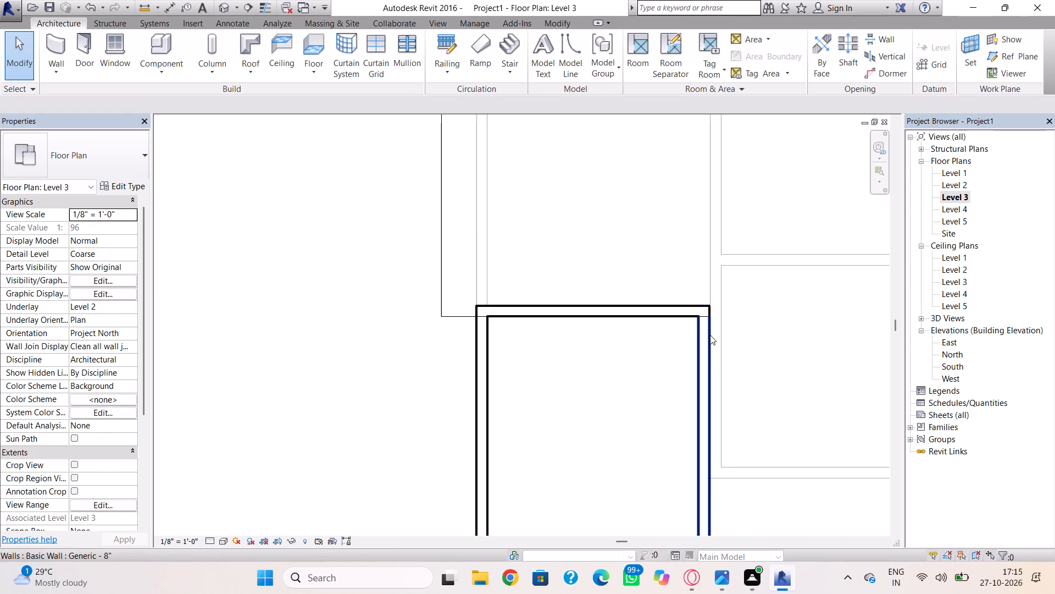
middle_drag(710, 335, 709, 271)
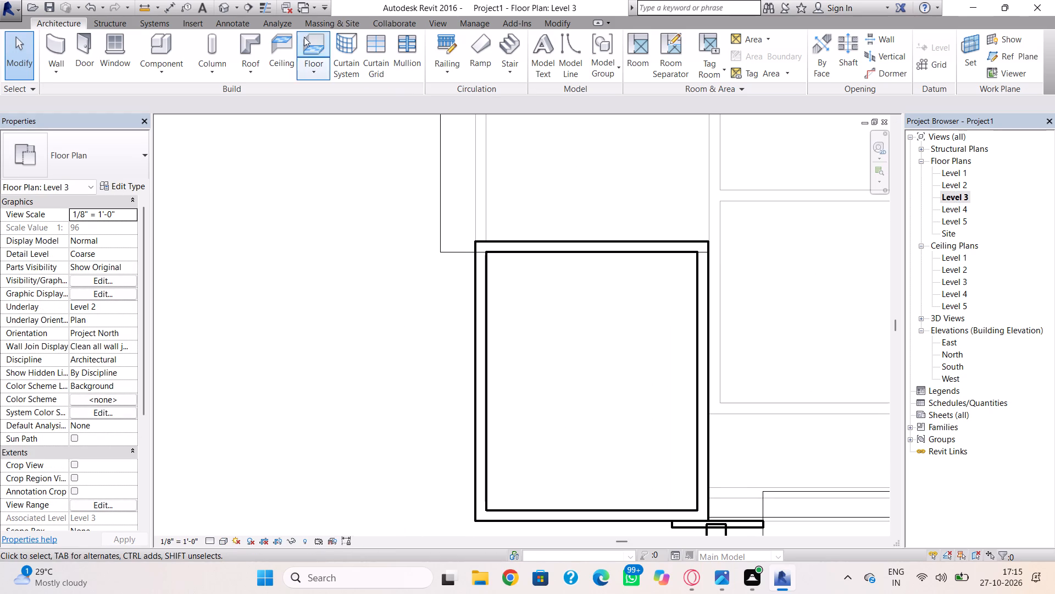
Create an in-place model in the Walls category, named Walls 2, while viewing the building's west side in 3D.
click(226, 3)
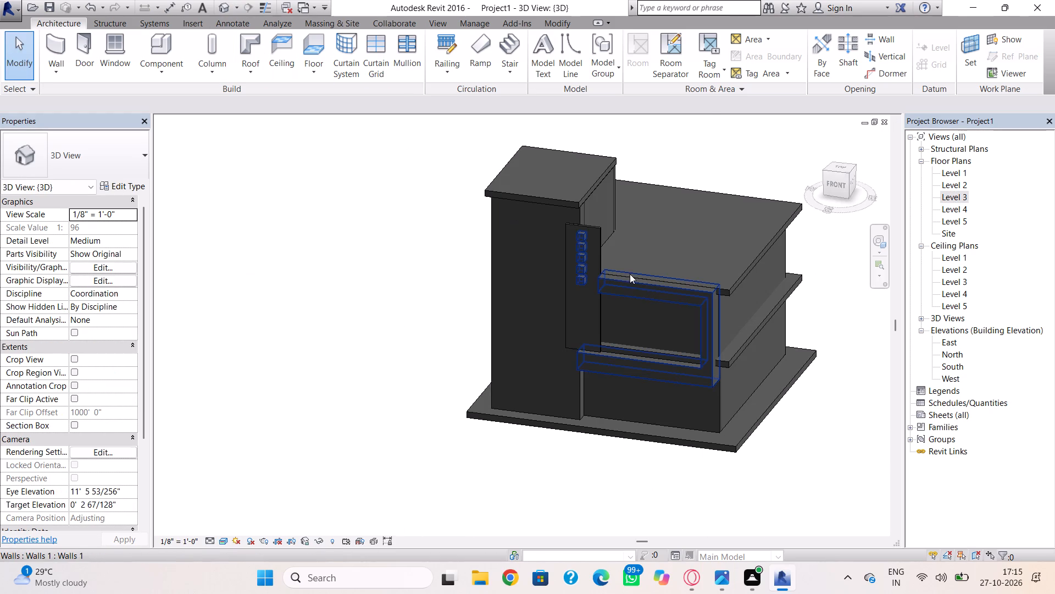
right_drag(534, 321, 737, 317)
shift+right_drag(449, 344, 672, 348)
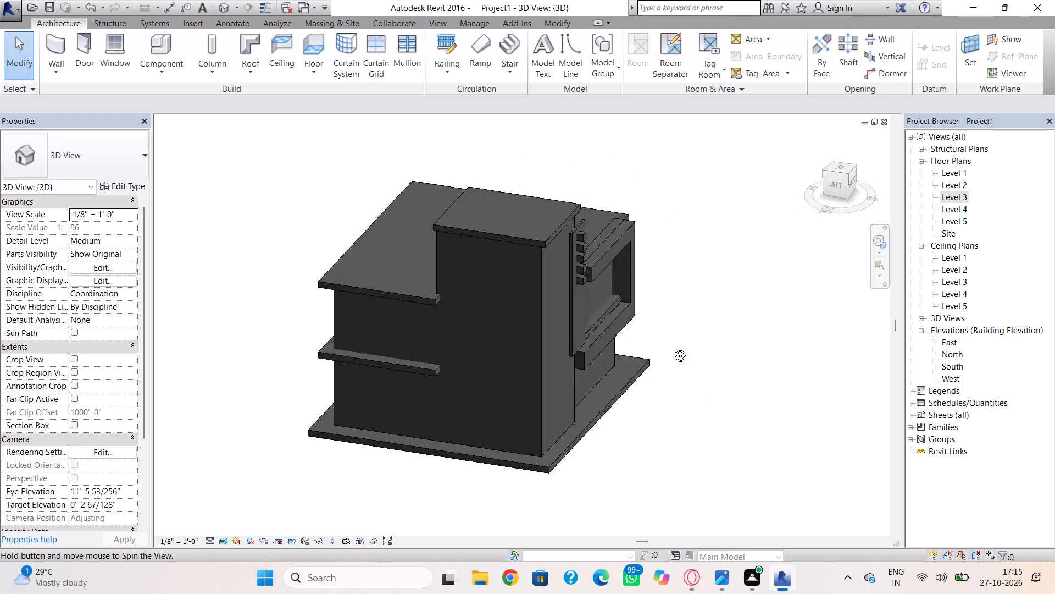
shift+right_drag(672, 348, 708, 289)
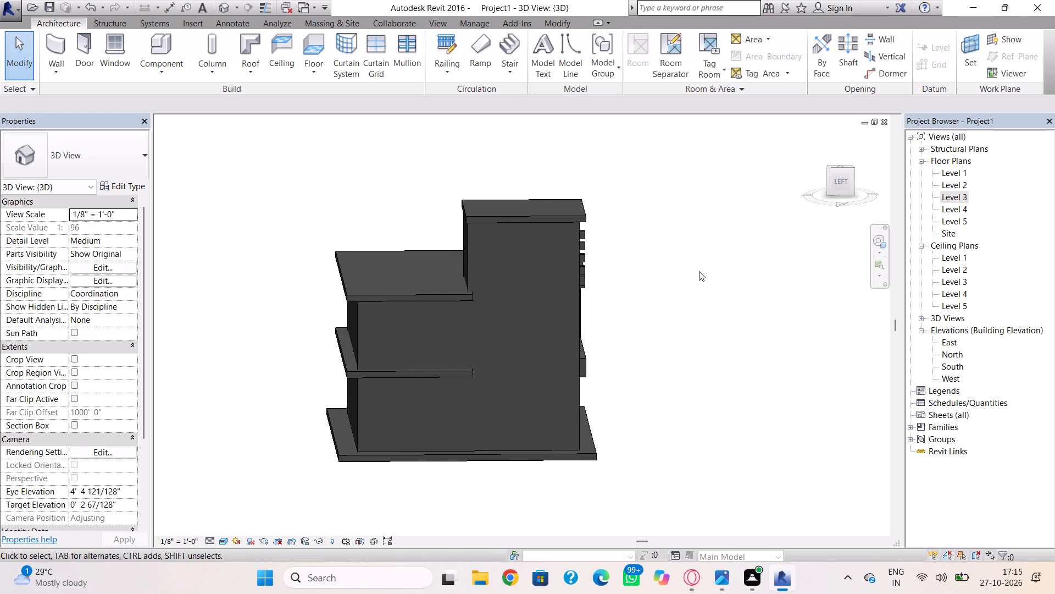
click(180, 74)
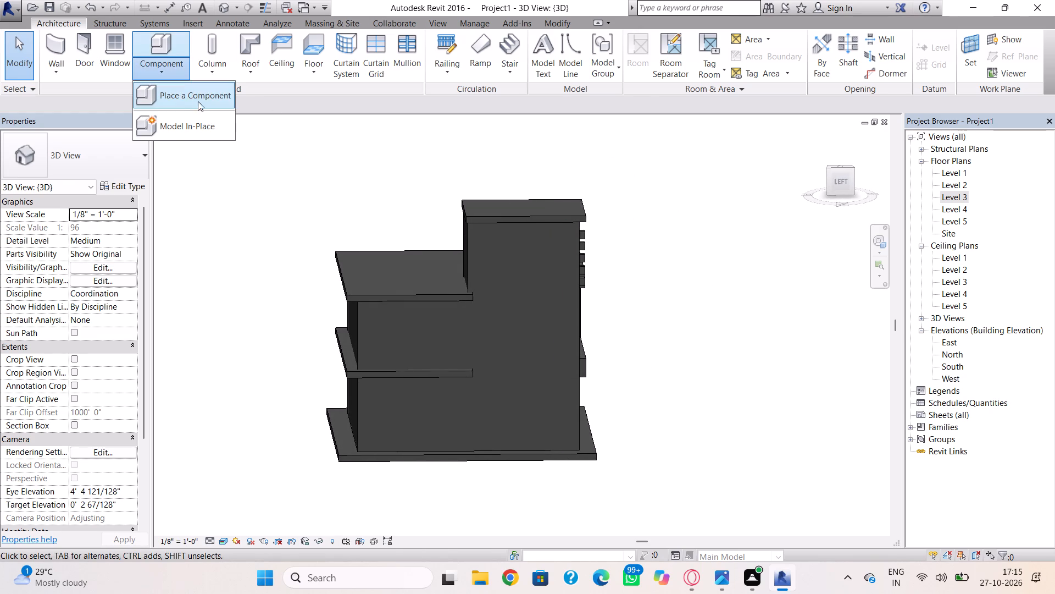
click(204, 122)
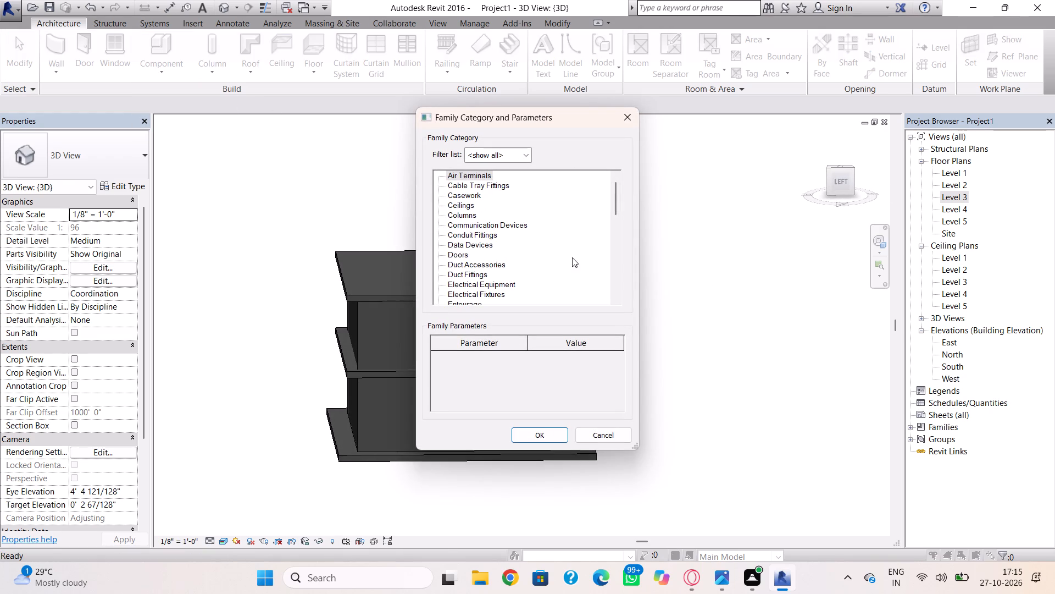
drag(612, 211, 605, 302)
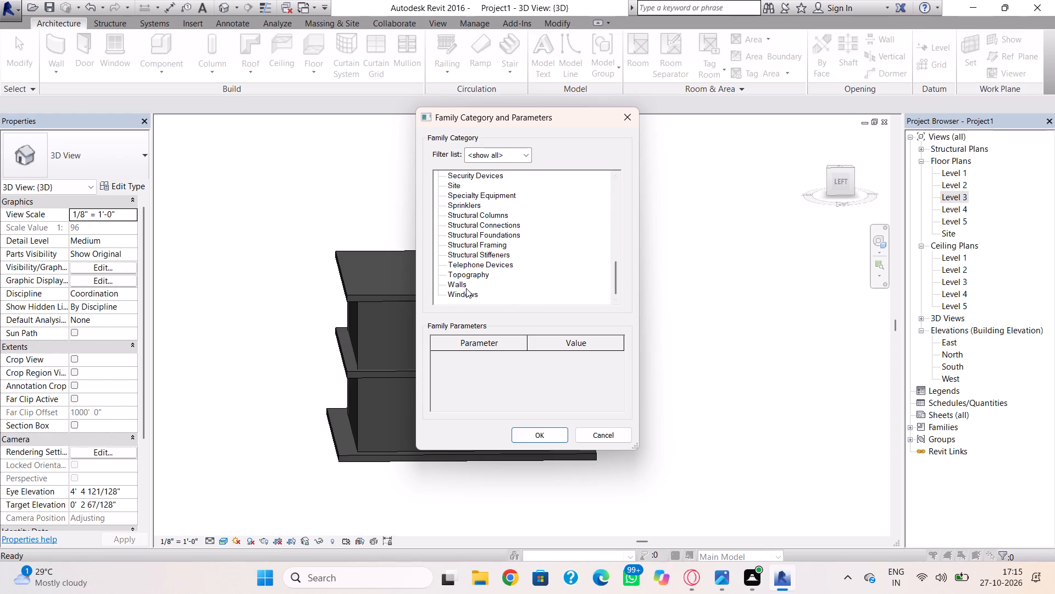
click(460, 282)
click(529, 431)
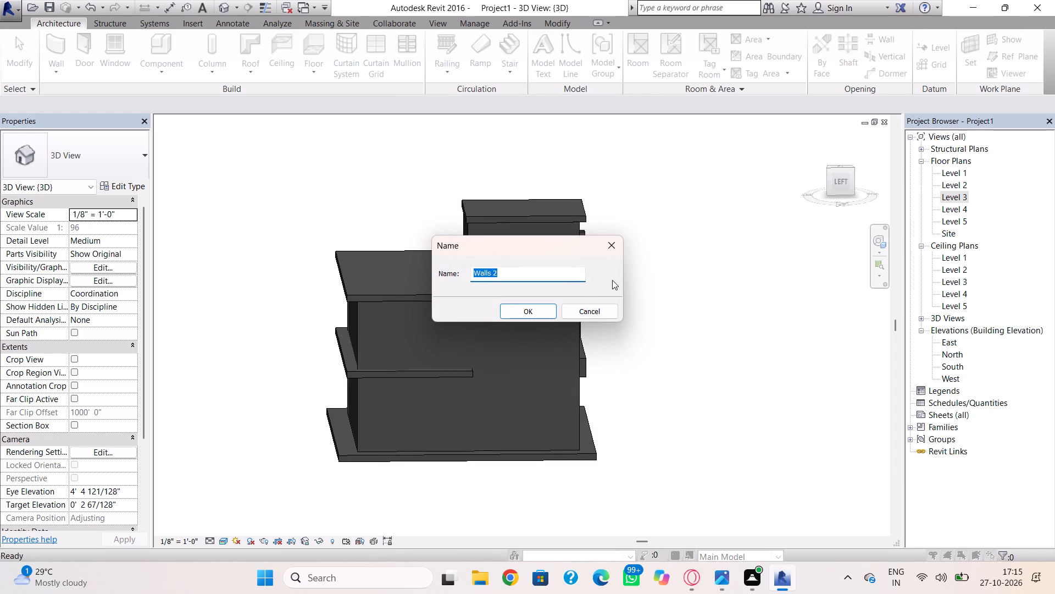
click(536, 305)
Set the work plane by picking the outer face of the tall volume's west wall.
click(842, 183)
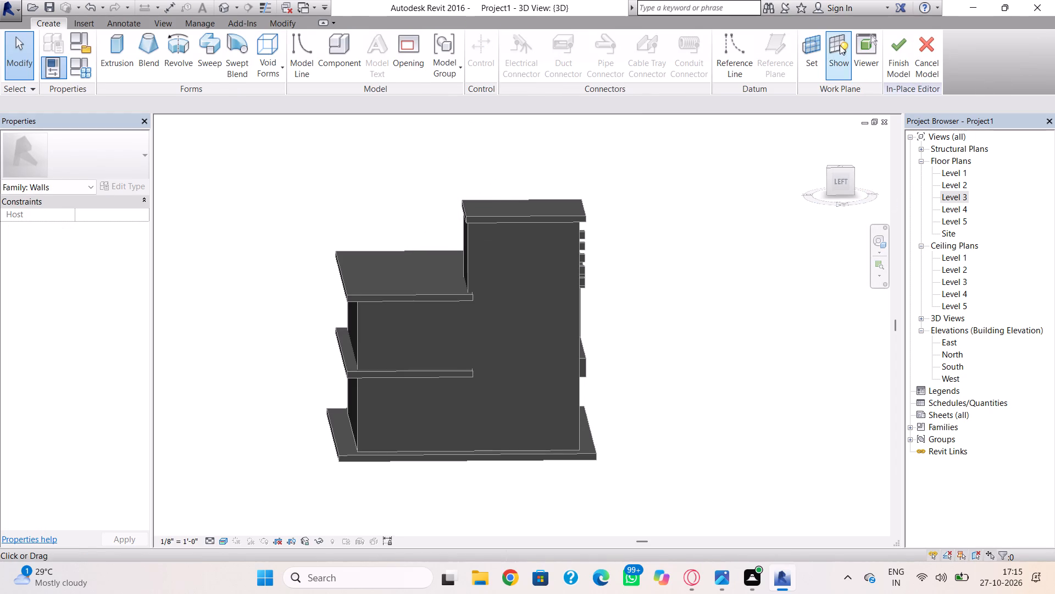
click(821, 46)
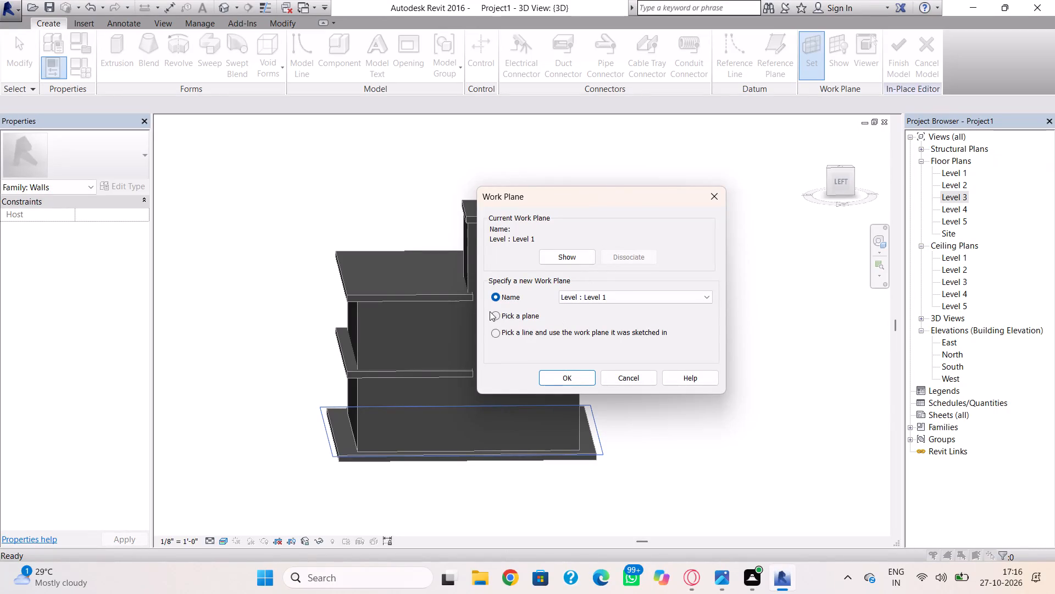
click(490, 311)
click(492, 315)
click(552, 378)
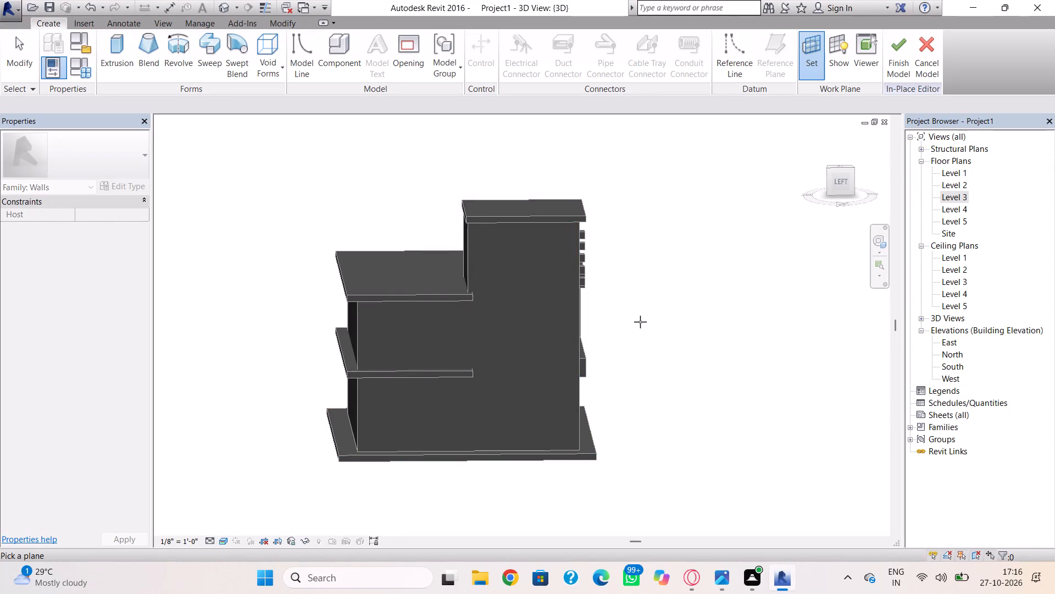
shift+right_drag(650, 321, 584, 380)
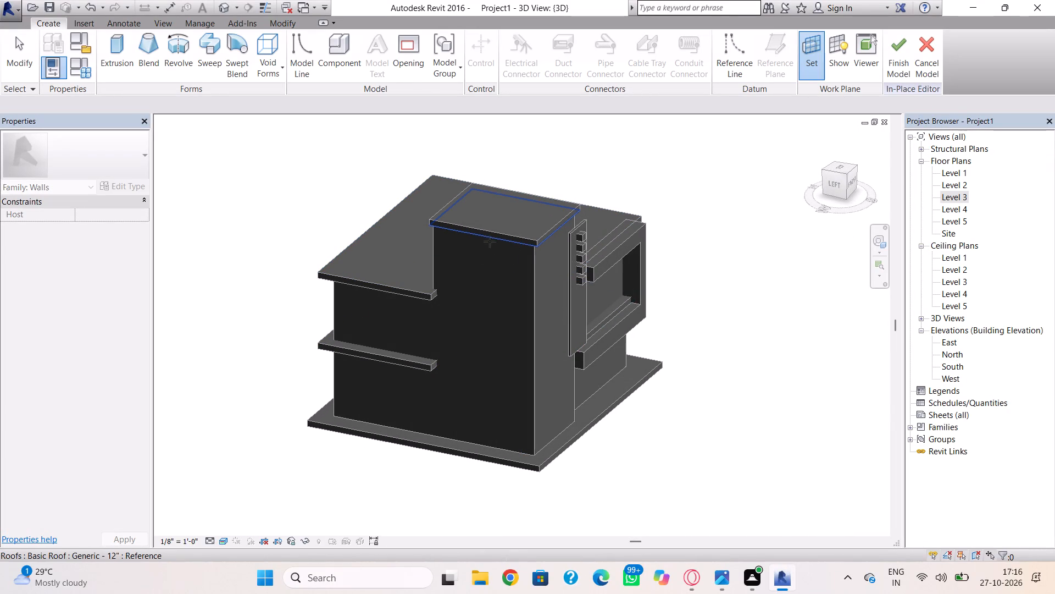
click(436, 239)
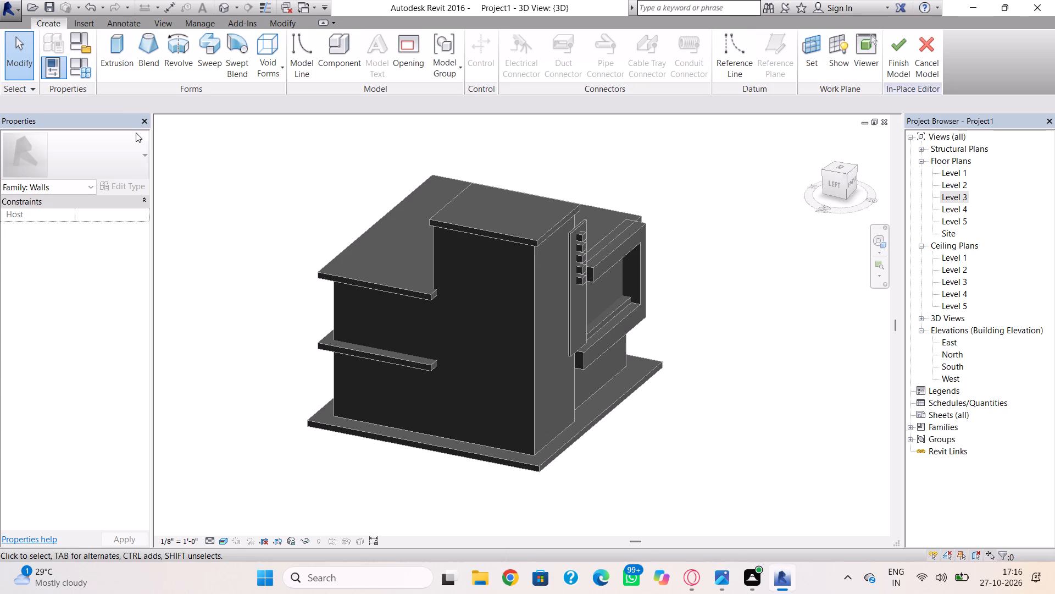
Start a solid extrusion sketch in rectangle mode on the west wall's face, viewed straight on from the west.
click(112, 57)
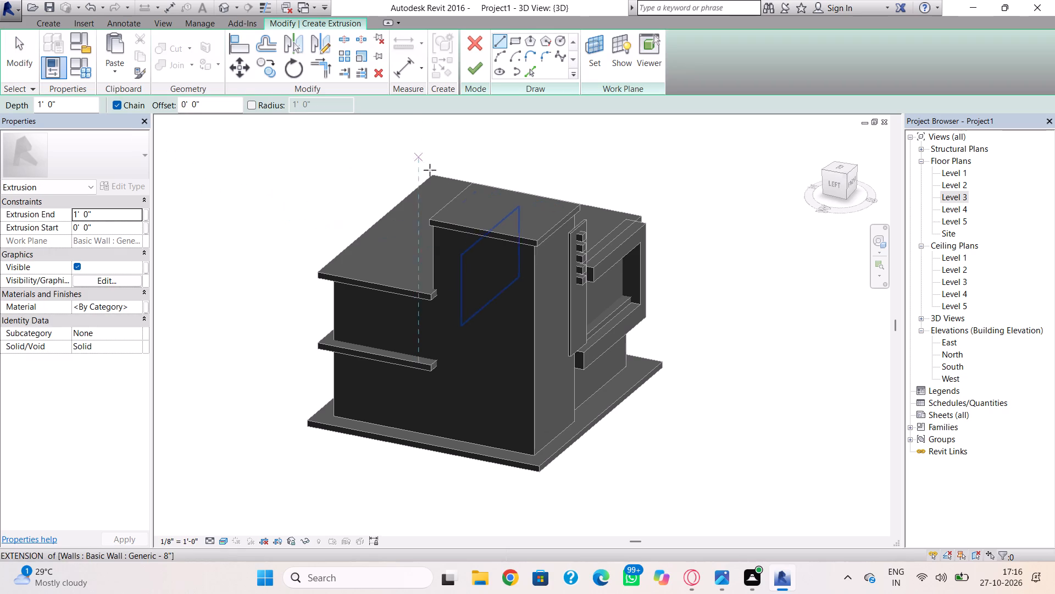
click(513, 42)
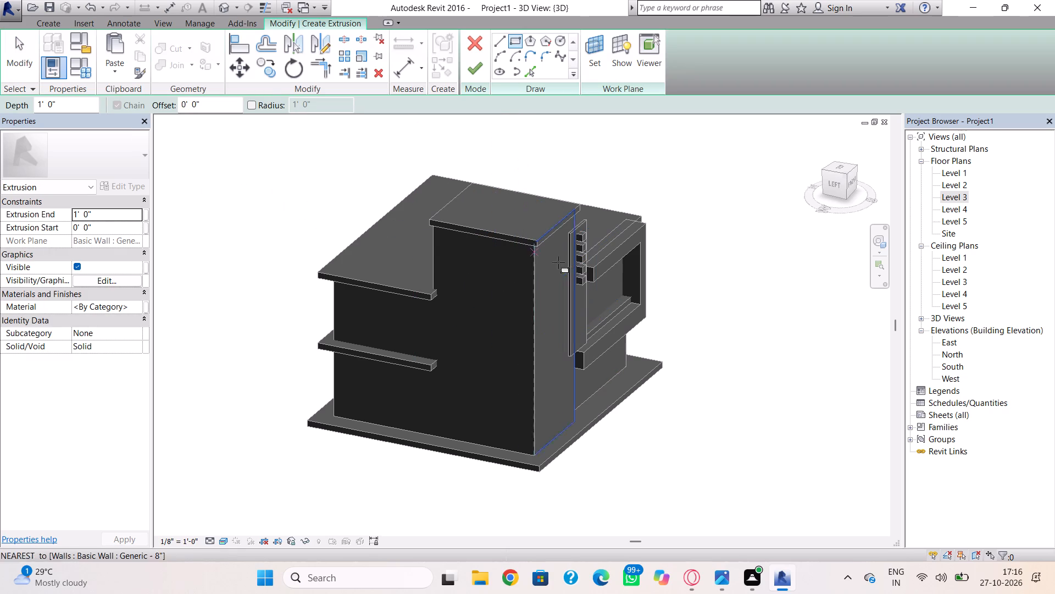
shift+right_drag(566, 317, 620, 215)
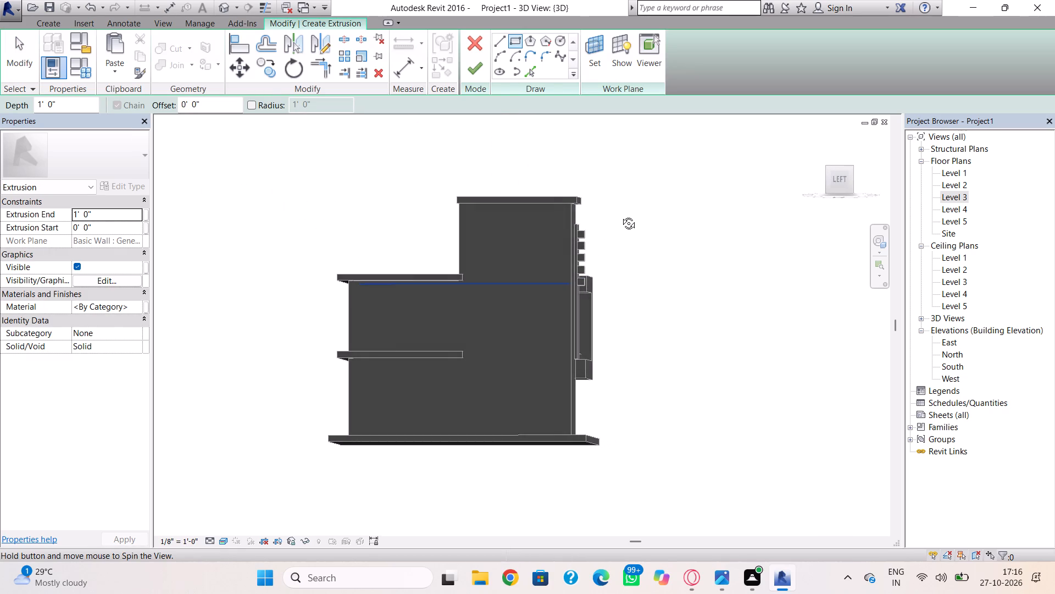
shift+right_drag(620, 215, 626, 216)
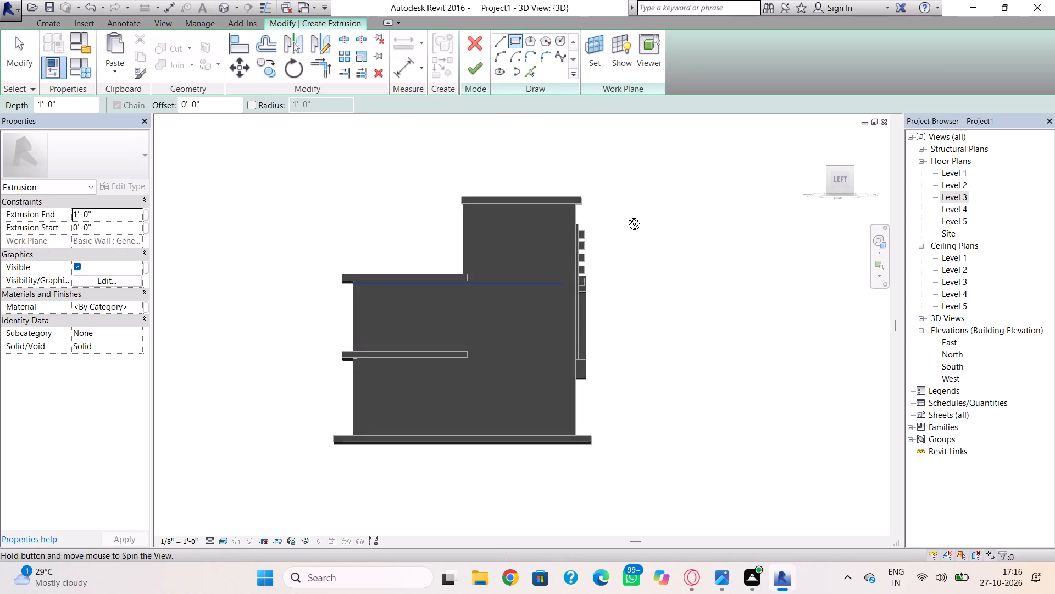
shift+right_drag(626, 216, 625, 217)
scroll(575, 242, up, 2)
middle_drag(575, 252, 580, 260)
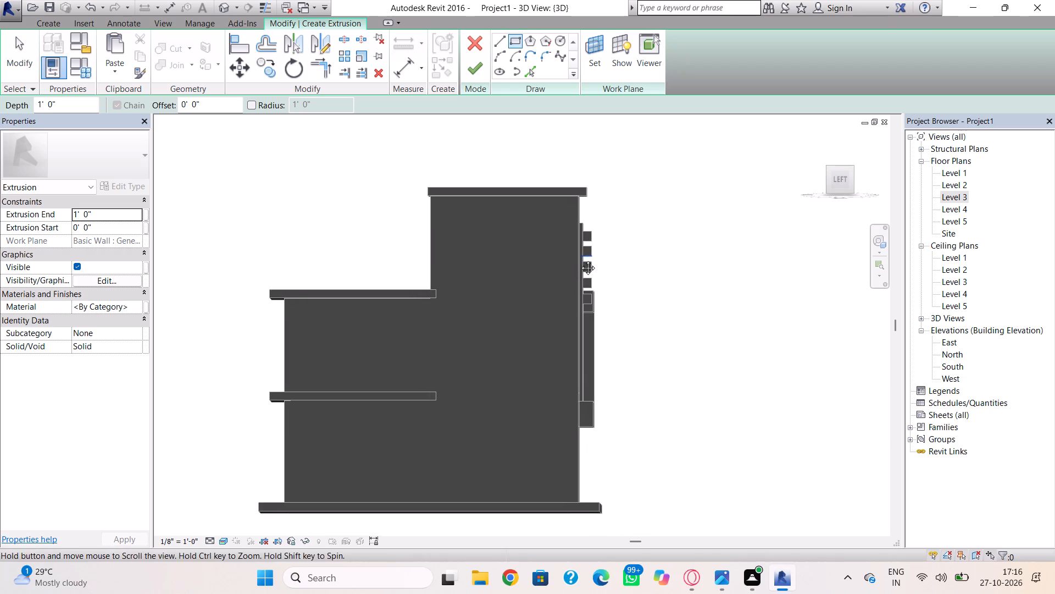
middle_drag(580, 260, 583, 268)
scroll(552, 248, up, 3)
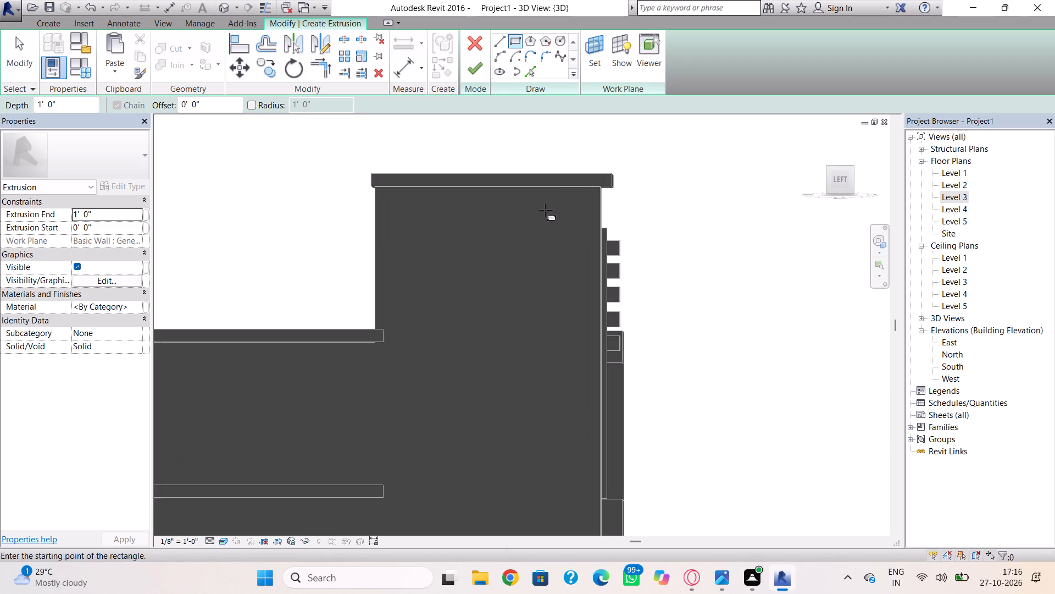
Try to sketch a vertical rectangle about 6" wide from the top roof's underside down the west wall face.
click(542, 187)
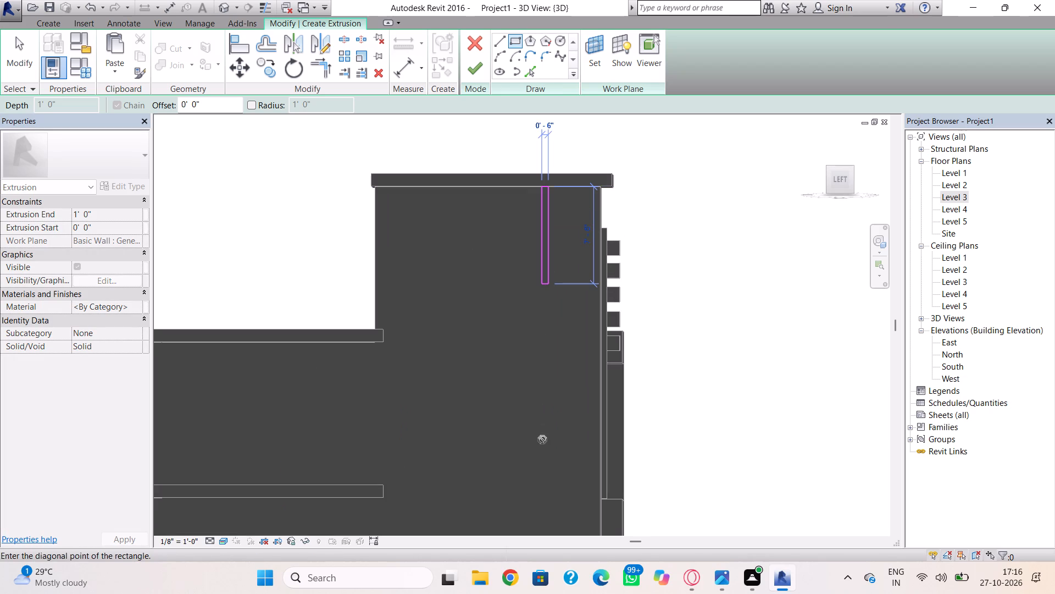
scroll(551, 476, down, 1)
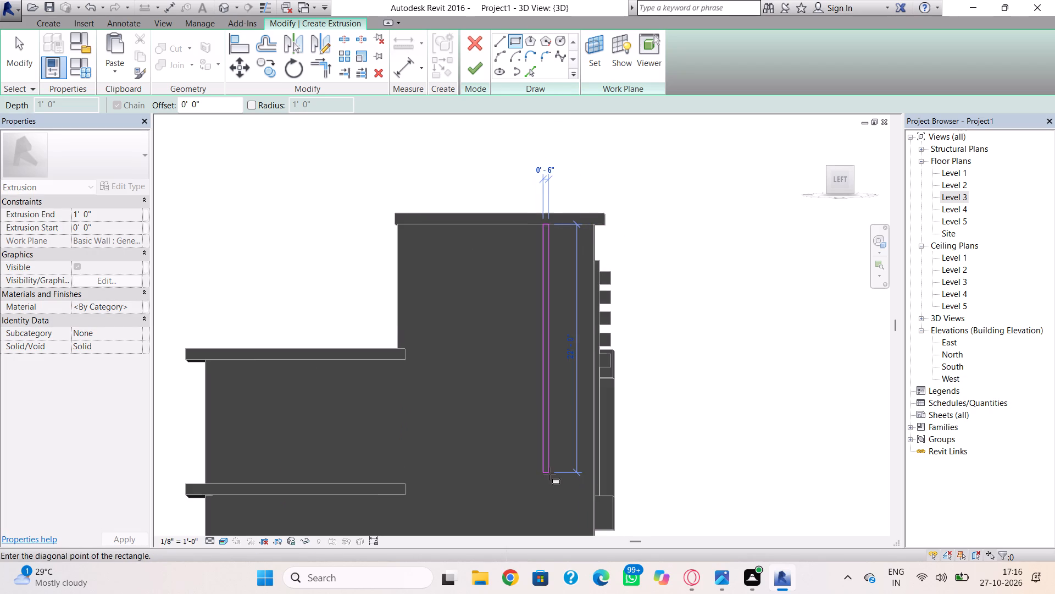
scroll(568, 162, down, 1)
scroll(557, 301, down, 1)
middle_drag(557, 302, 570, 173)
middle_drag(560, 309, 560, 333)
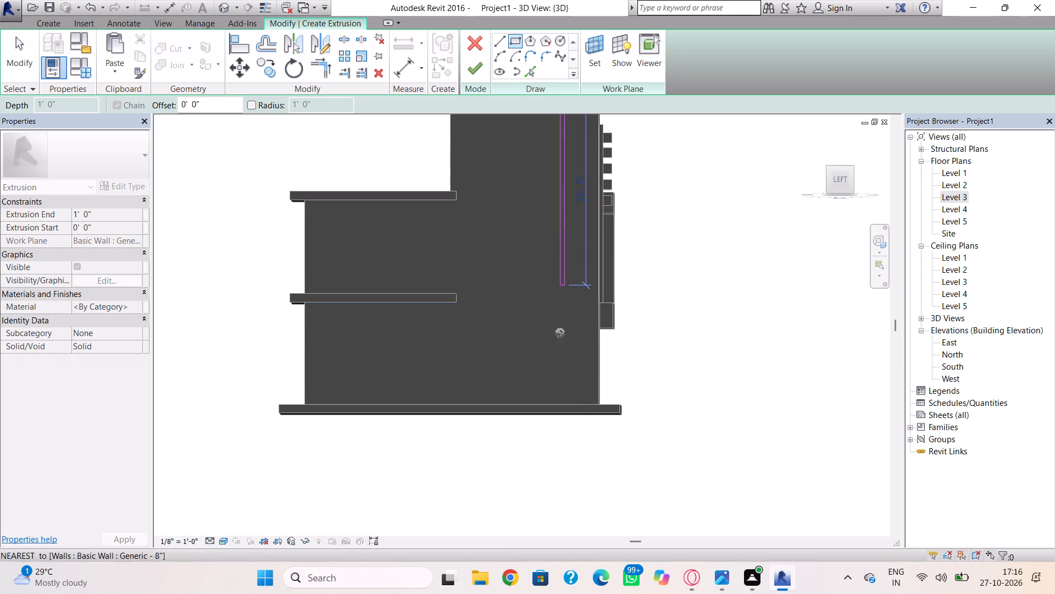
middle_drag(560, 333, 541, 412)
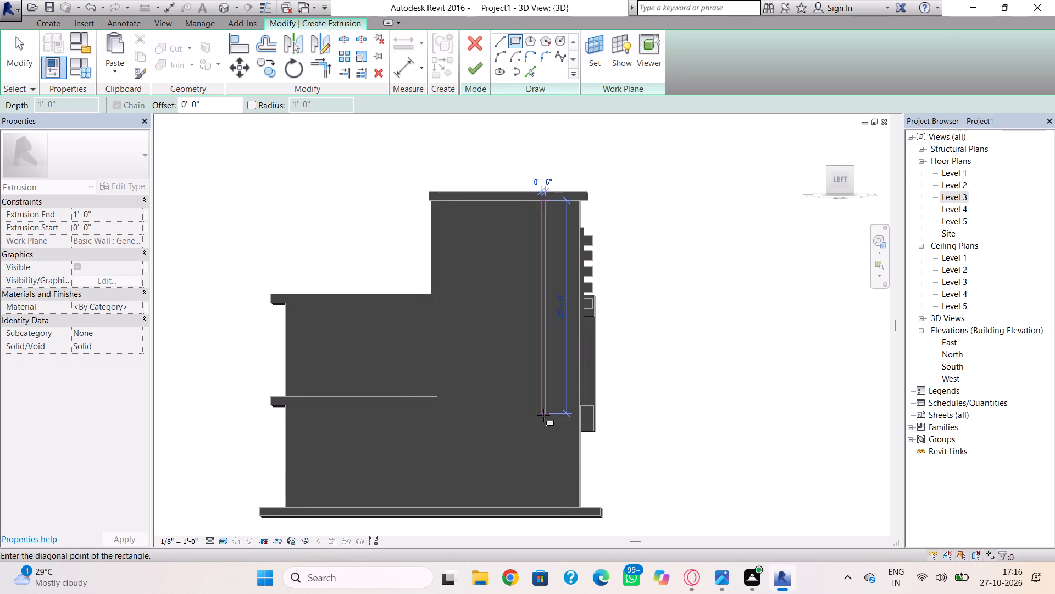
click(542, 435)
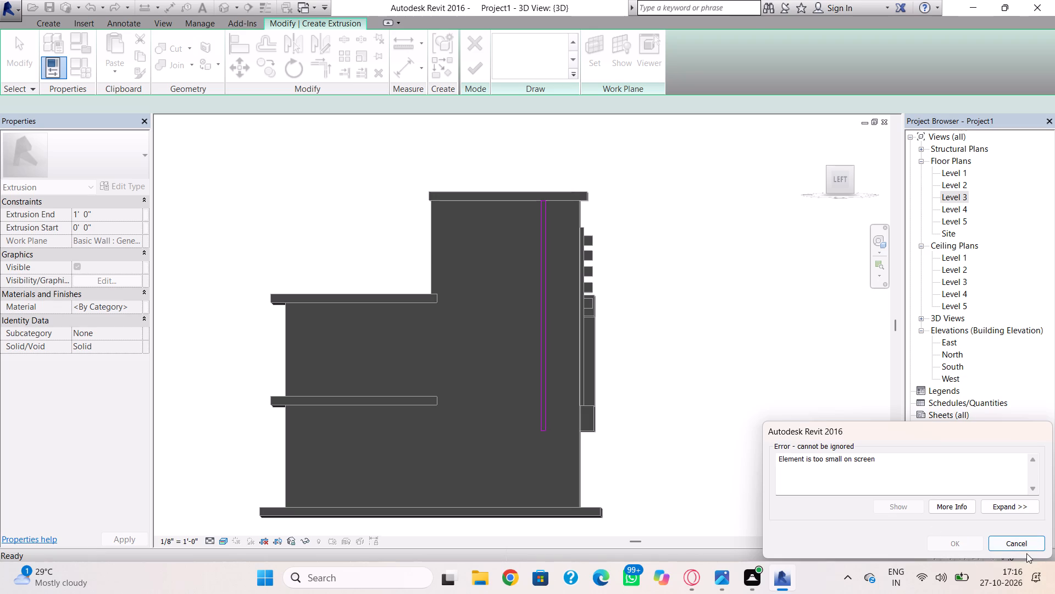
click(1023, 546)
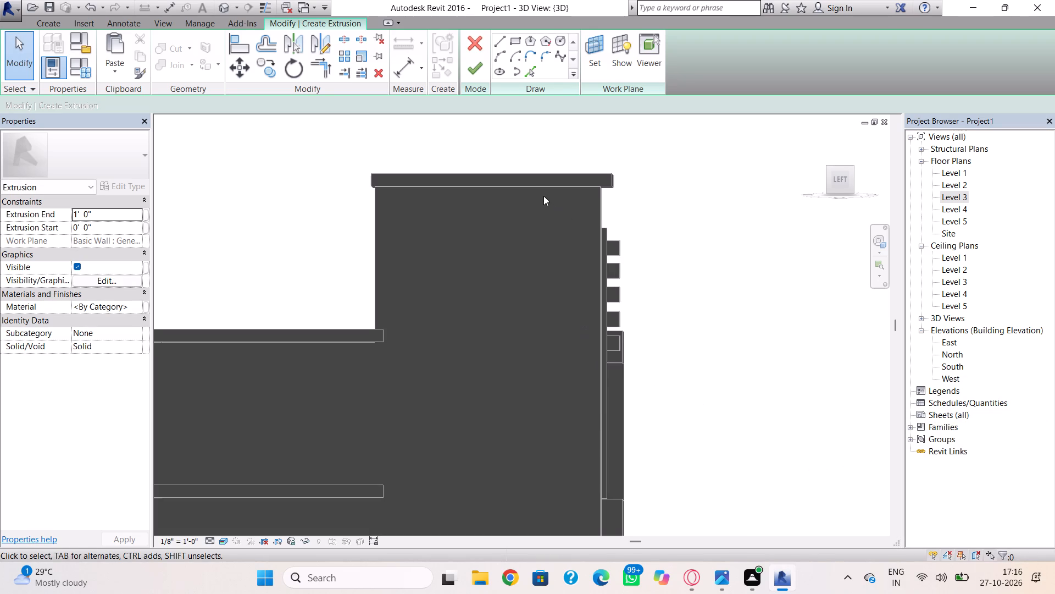
Sketch a narrow vertical rectangle on the west wall face, from the top roof's underside down to below the Level 2 slab.
click(513, 37)
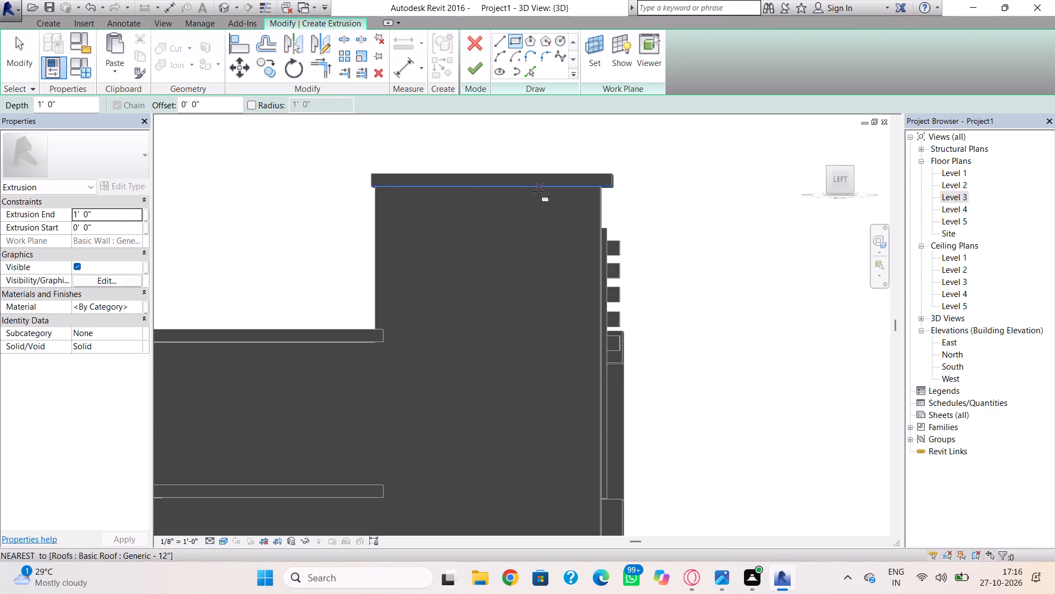
click(536, 190)
scroll(542, 457, down, 1)
middle_drag(542, 457, 539, 293)
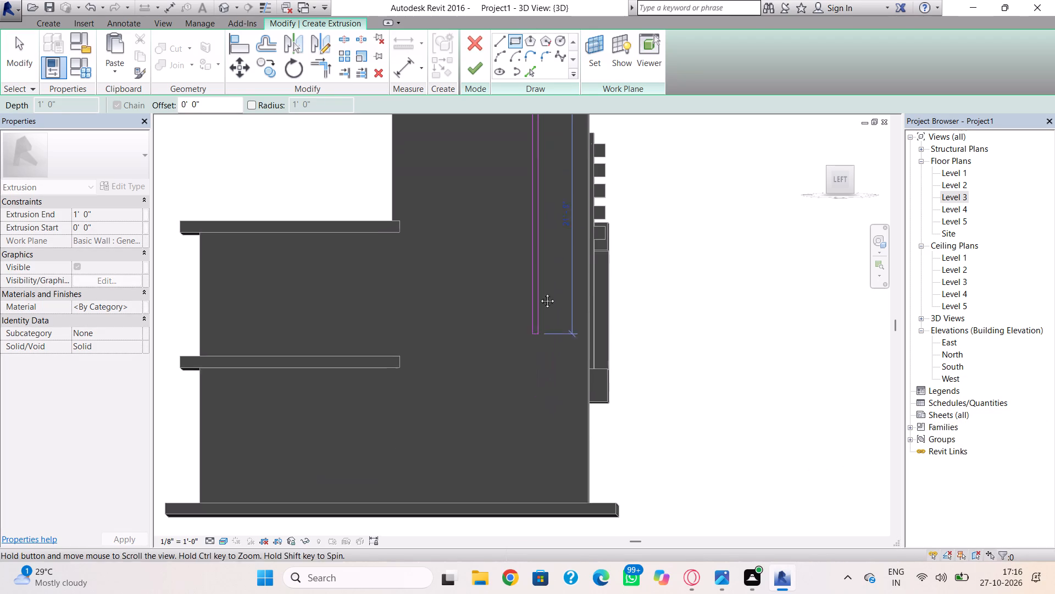
middle_drag(539, 293, 540, 283)
click(540, 362)
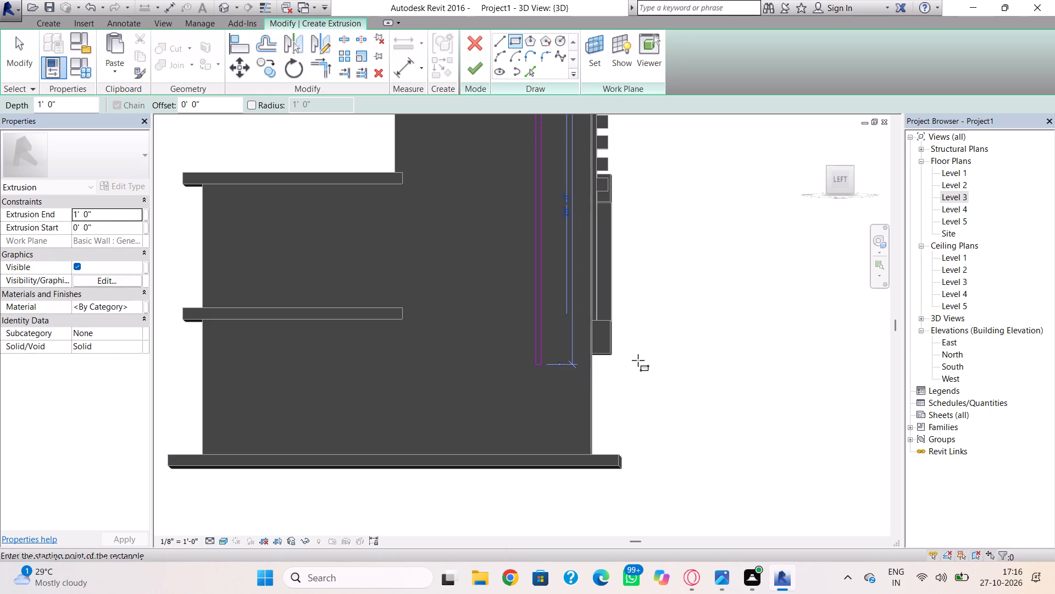
key(Escape)
middle_drag(578, 355, 551, 493)
scroll(578, 355, down, 1)
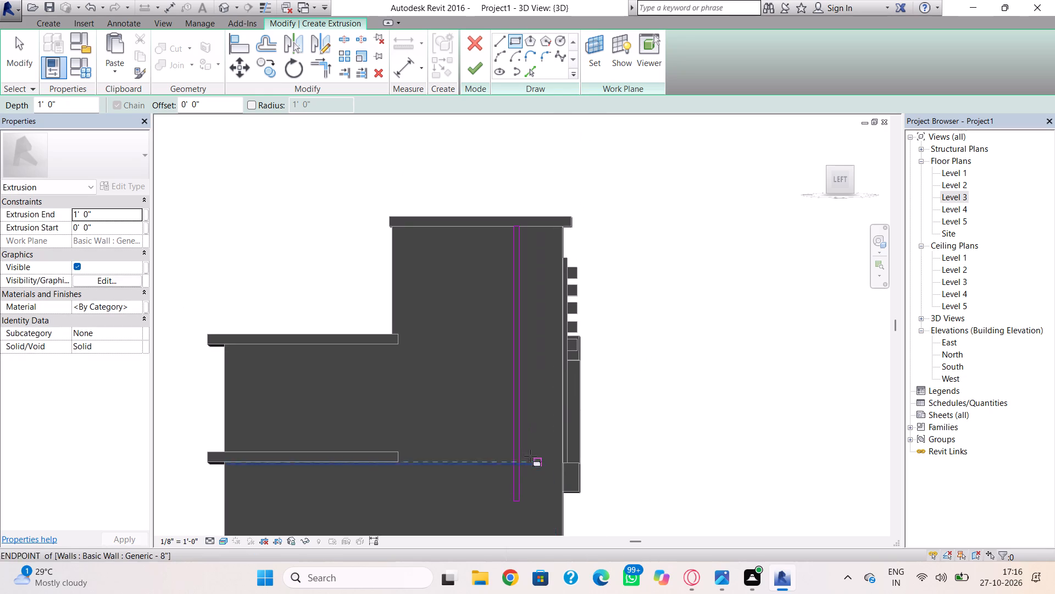
Sketch a second narrow vertical rectangle just south of the first, from the top roof's underside to the first one's bottom level.
key(Escape)
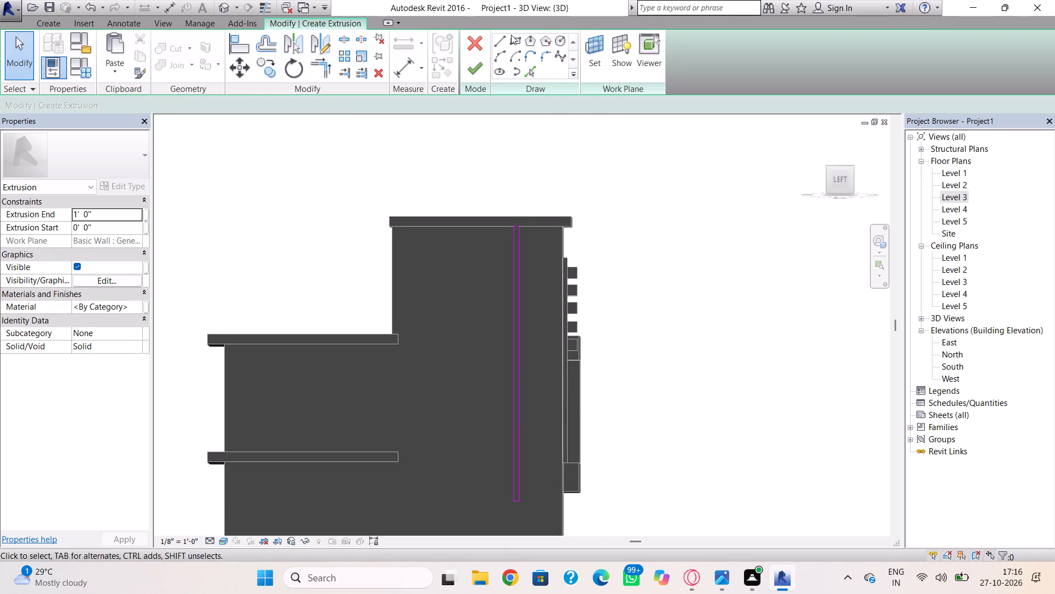
click(512, 35)
scroll(518, 226, up, 6)
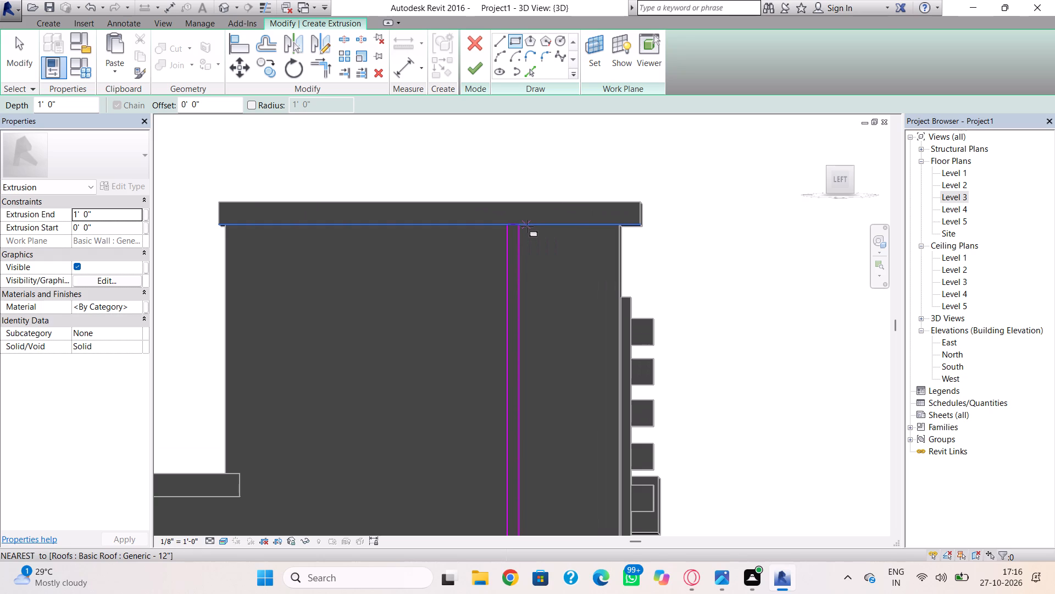
click(527, 227)
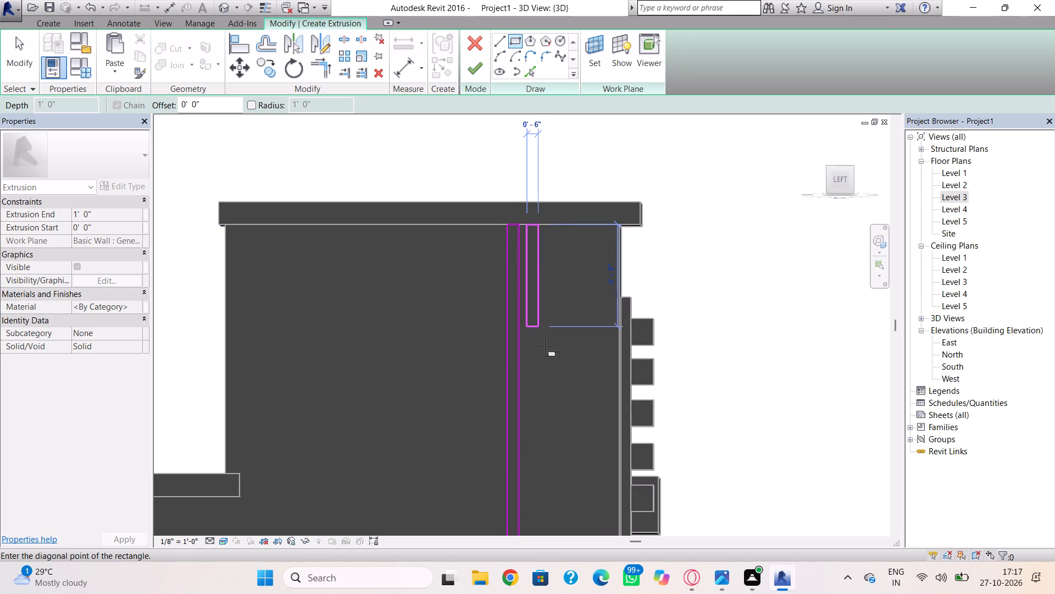
scroll(551, 402, down, 2)
middle_drag(551, 400, 534, 242)
scroll(523, 351, down, 2)
middle_drag(522, 363, 531, 237)
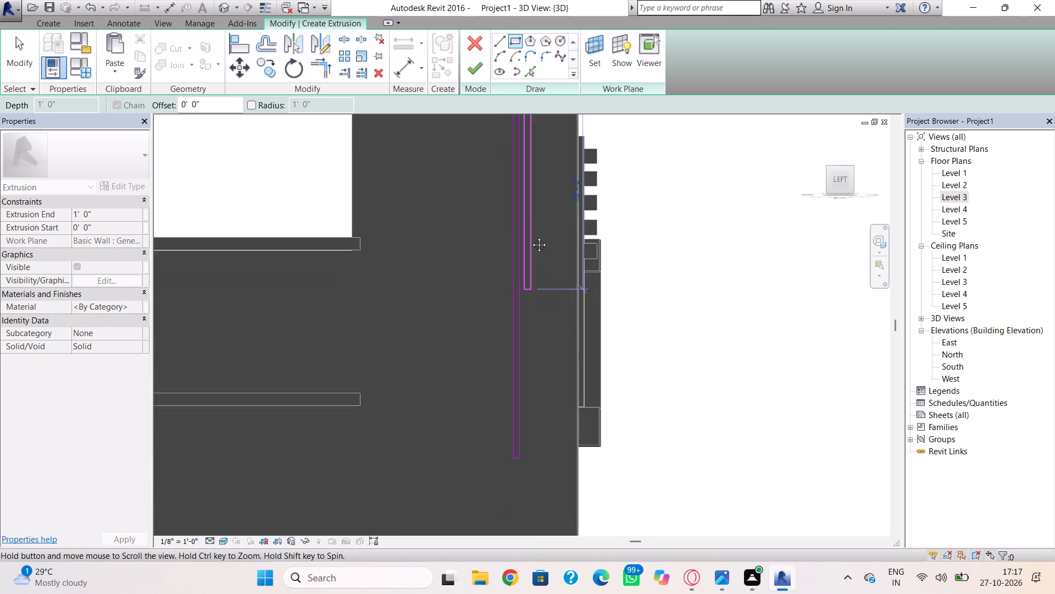
middle_drag(531, 237, 530, 184)
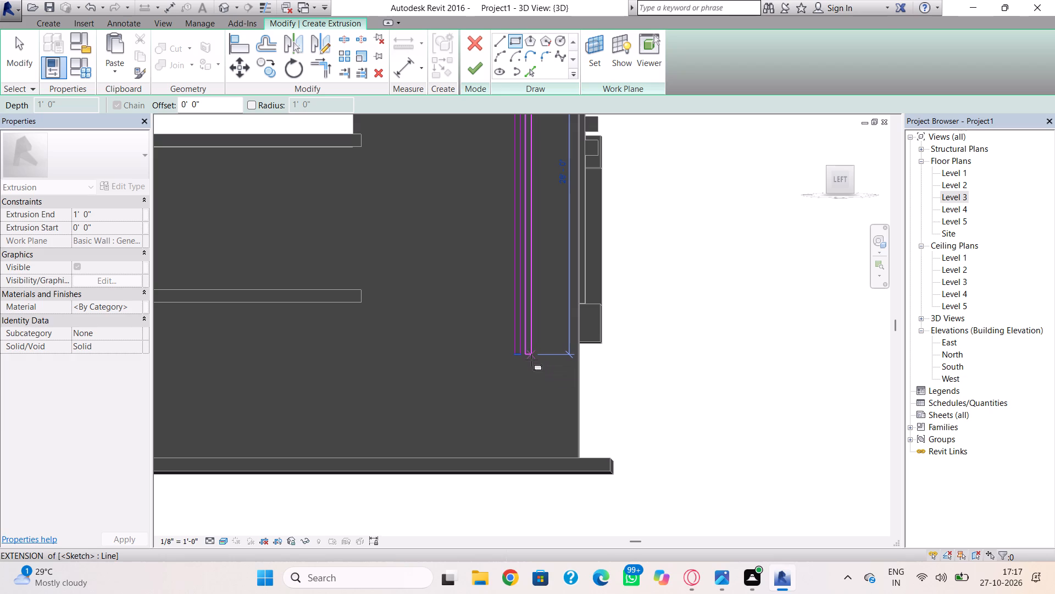
click(531, 360)
key(Escape)
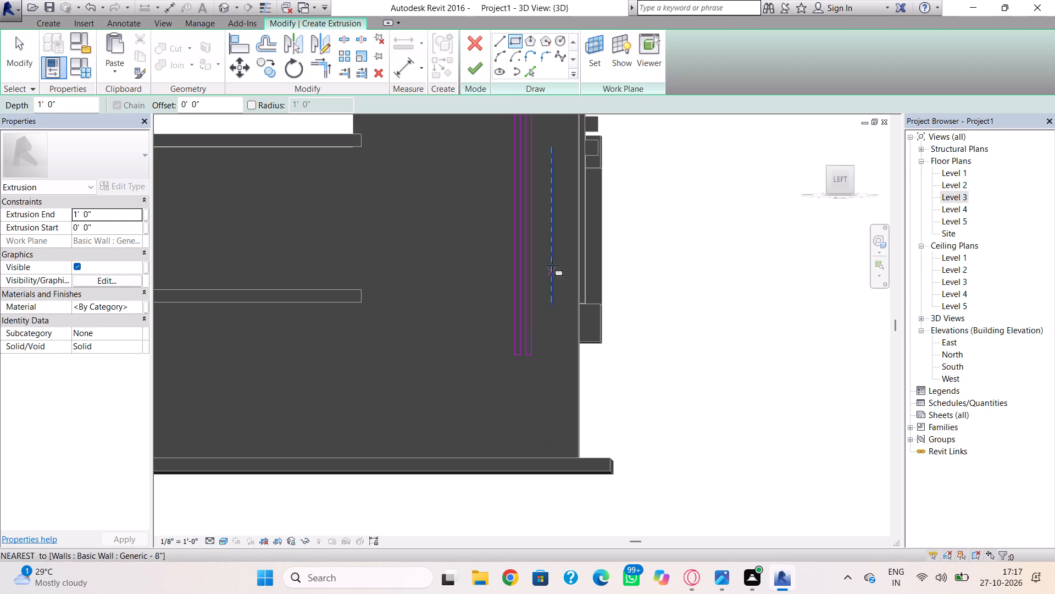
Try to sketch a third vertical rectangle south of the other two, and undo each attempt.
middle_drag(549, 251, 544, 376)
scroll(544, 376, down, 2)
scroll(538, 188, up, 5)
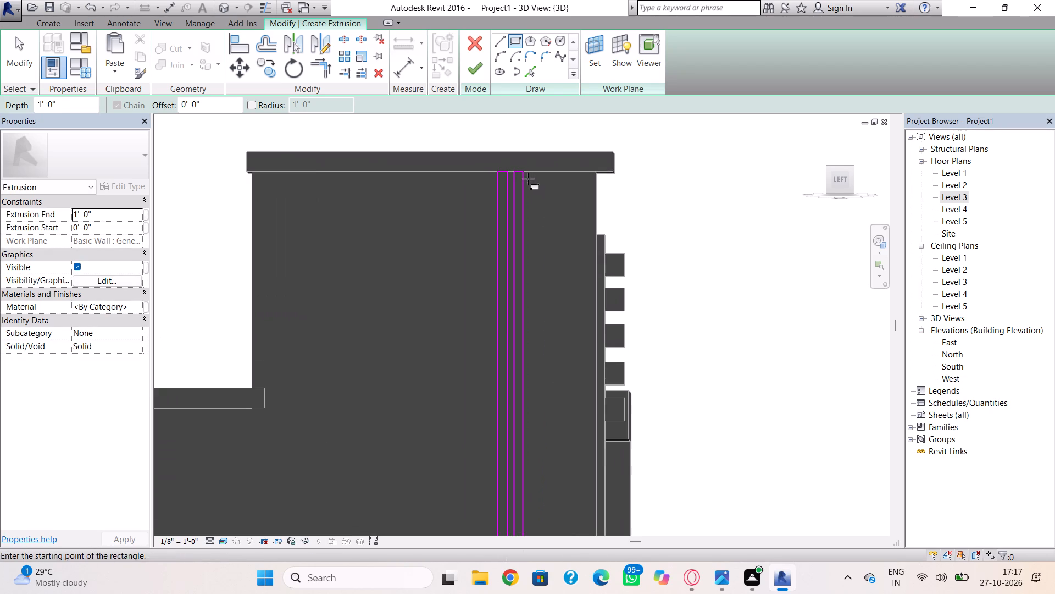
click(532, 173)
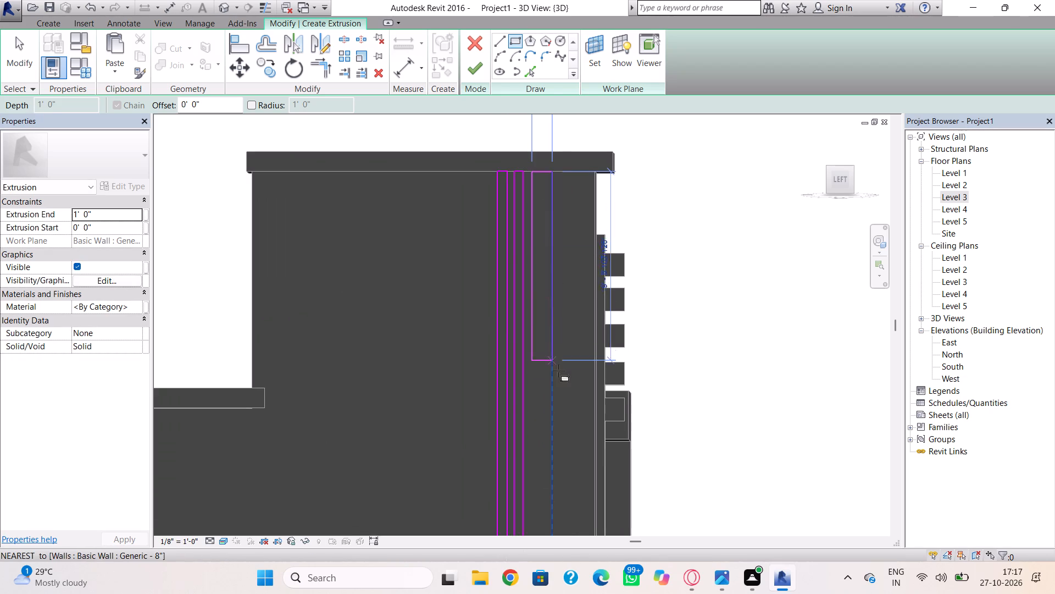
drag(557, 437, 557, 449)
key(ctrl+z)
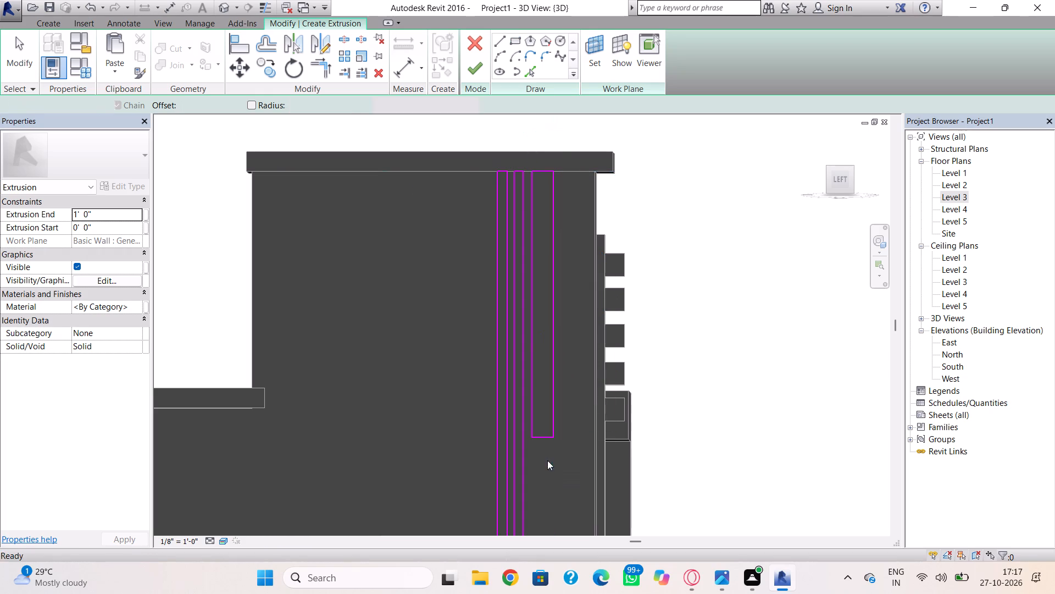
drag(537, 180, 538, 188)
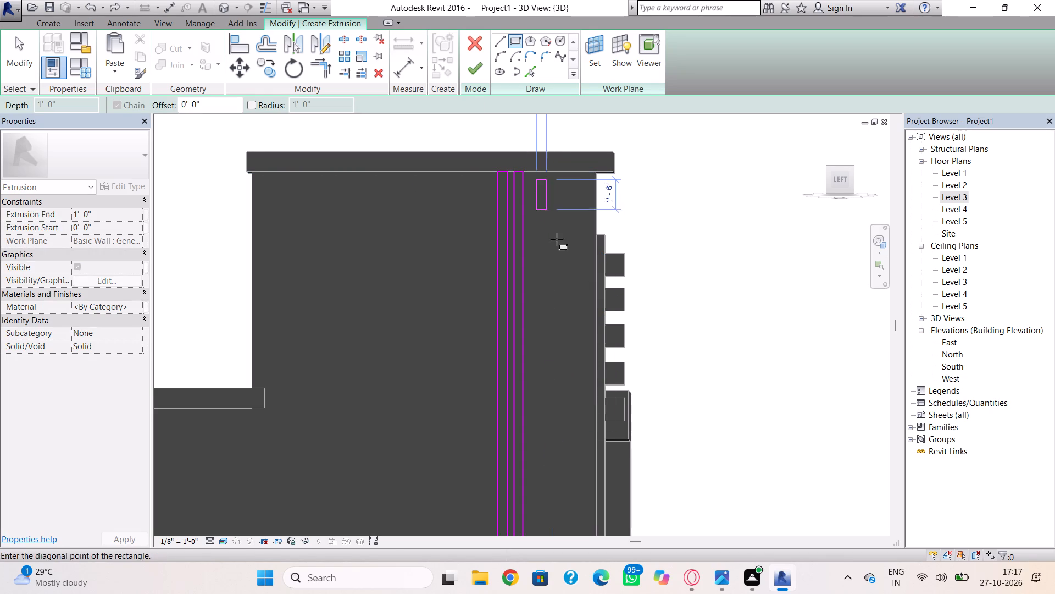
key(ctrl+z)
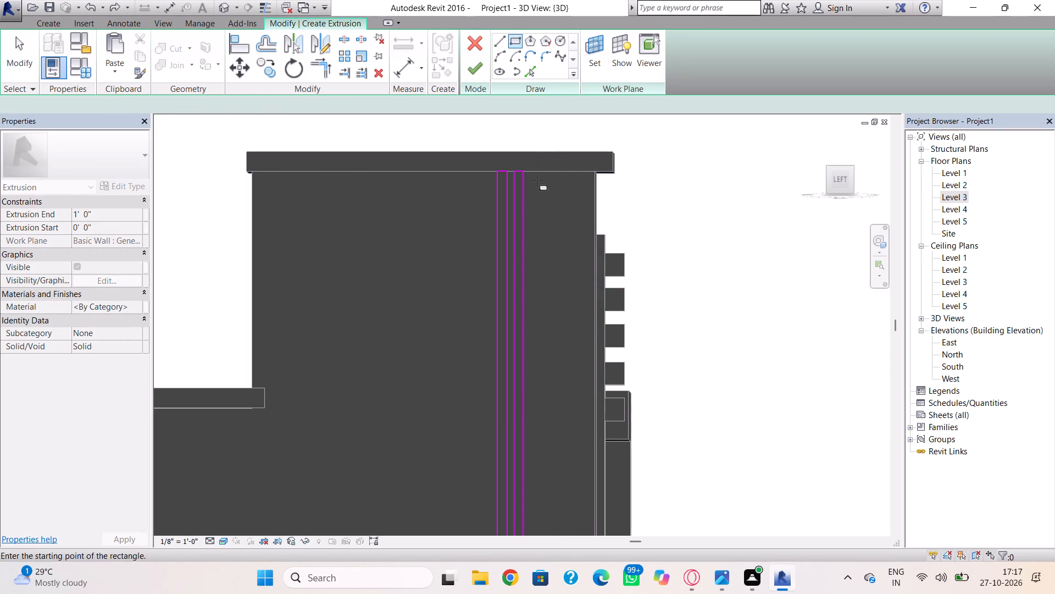
Sketch a third vertical rectangle 28' long, south of the other two, from the roof's underside to their shared bottom level.
click(534, 171)
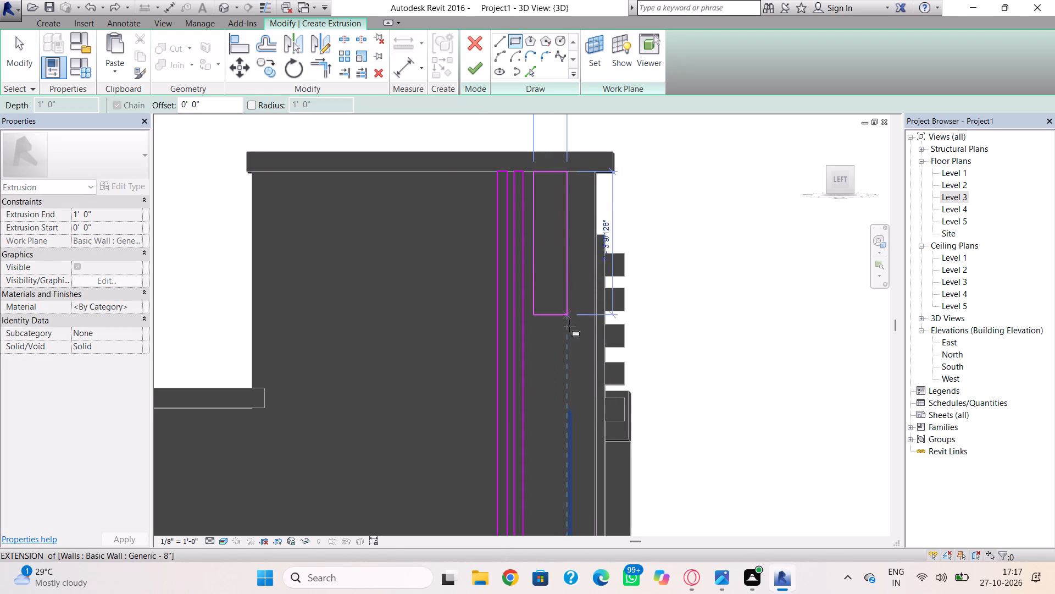
middle_drag(549, 400, 545, 215)
middle_drag(526, 484, 537, 250)
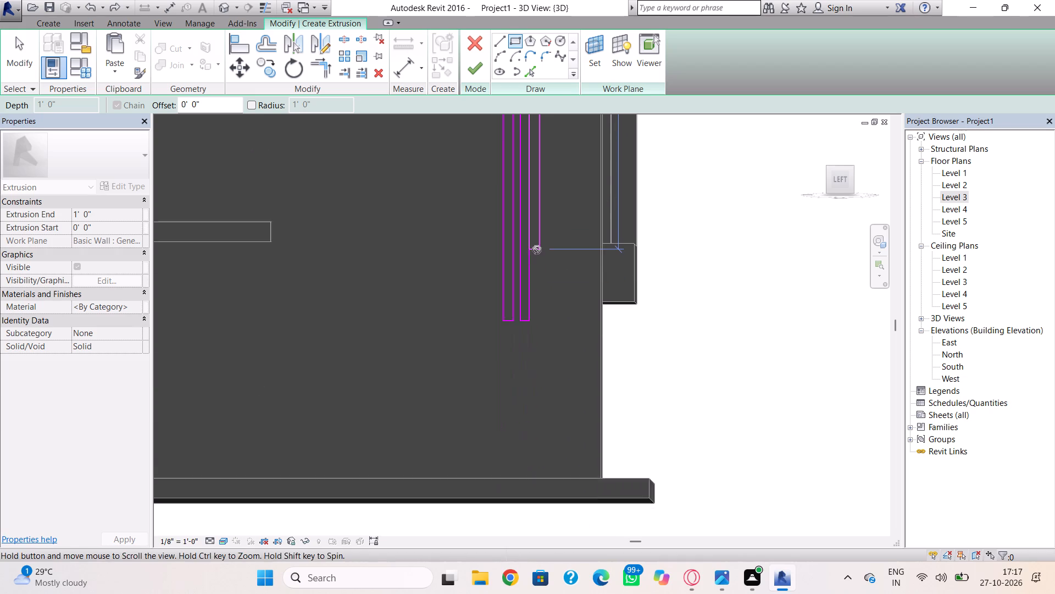
middle_drag(537, 250, 537, 232)
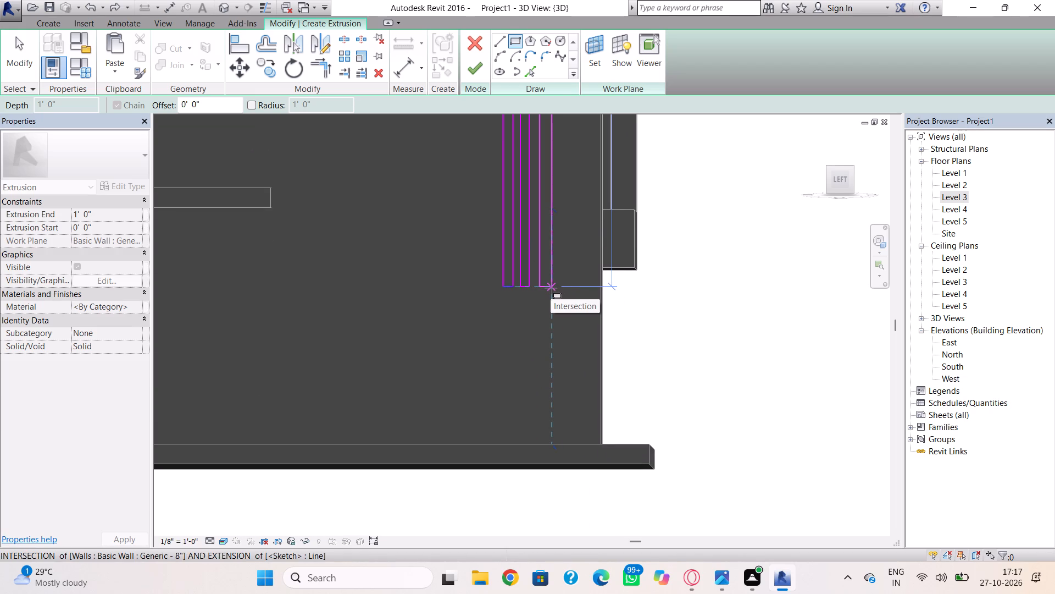
click(551, 288)
key(Escape)
key(Escape)
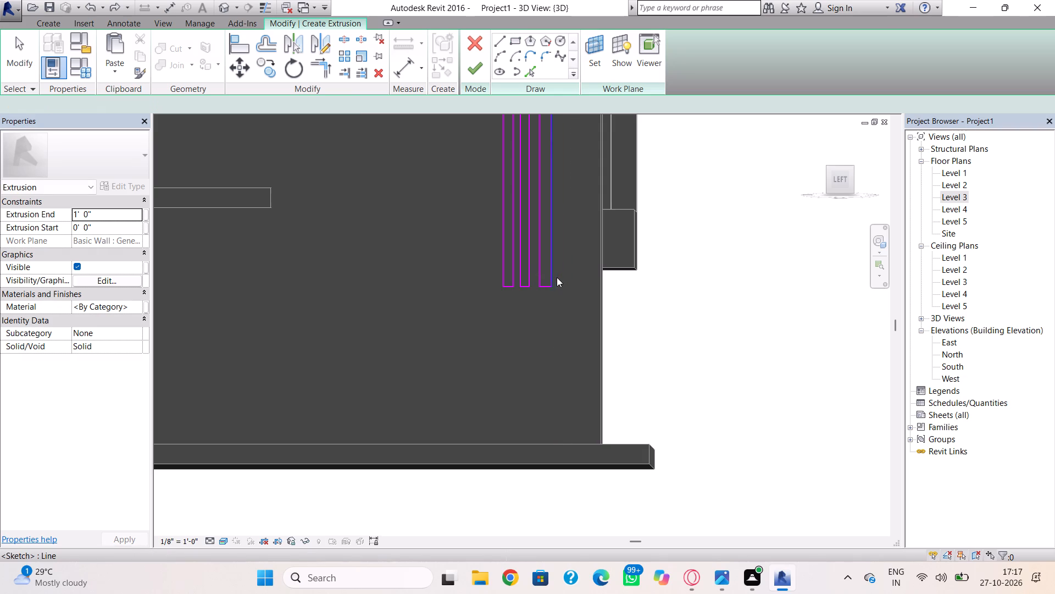
Nudge both long sides of the southernmost rectangle one increment north, toward the middle rectangle.
click(541, 277)
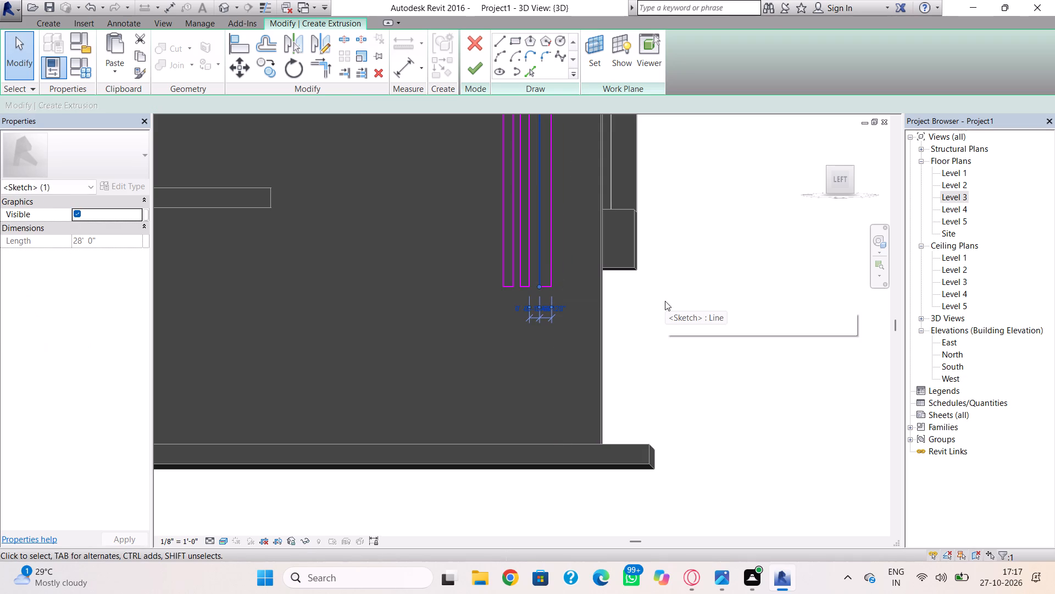
key(Left)
click(550, 267)
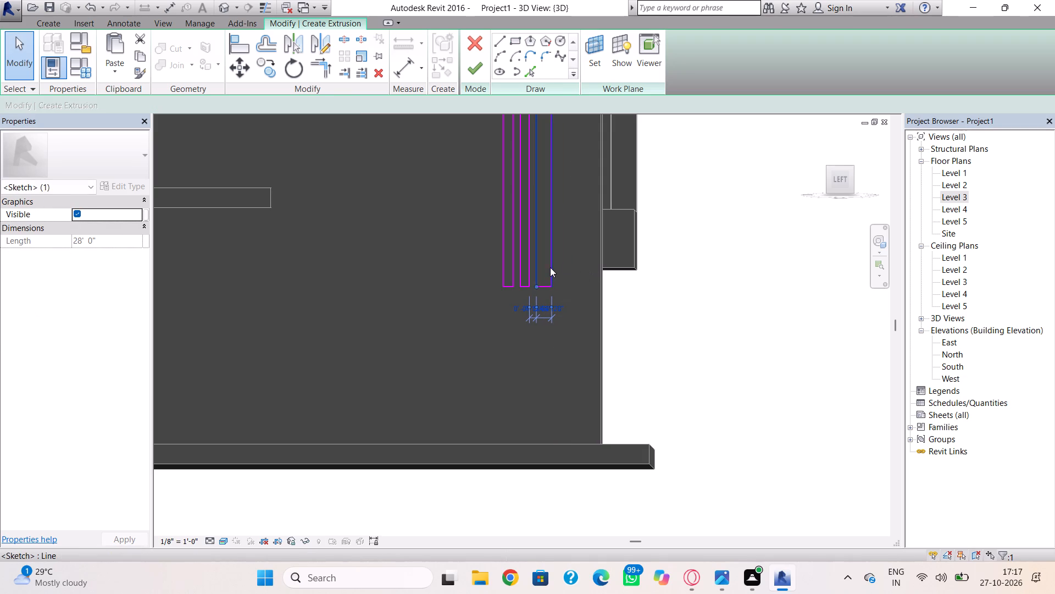
key(Left)
click(563, 273)
scroll(562, 276, down, 1)
middle_drag(562, 277, 555, 322)
scroll(556, 320, down, 1)
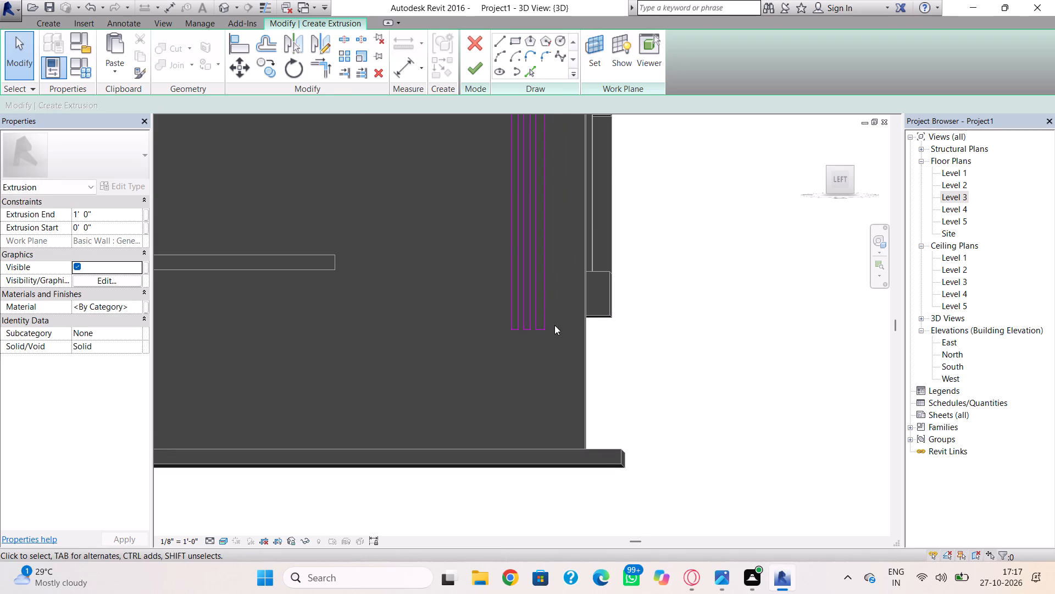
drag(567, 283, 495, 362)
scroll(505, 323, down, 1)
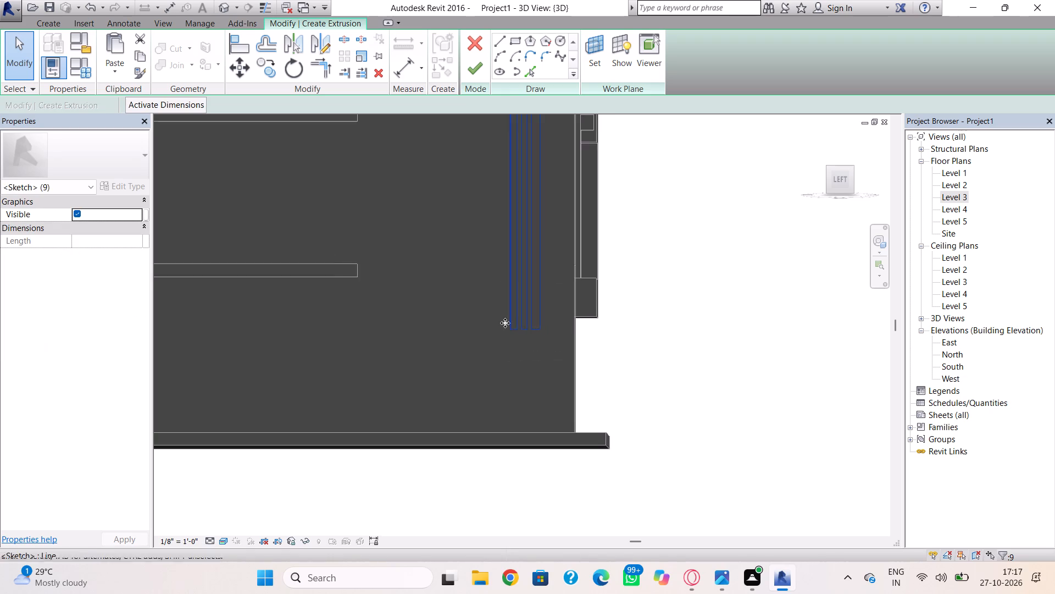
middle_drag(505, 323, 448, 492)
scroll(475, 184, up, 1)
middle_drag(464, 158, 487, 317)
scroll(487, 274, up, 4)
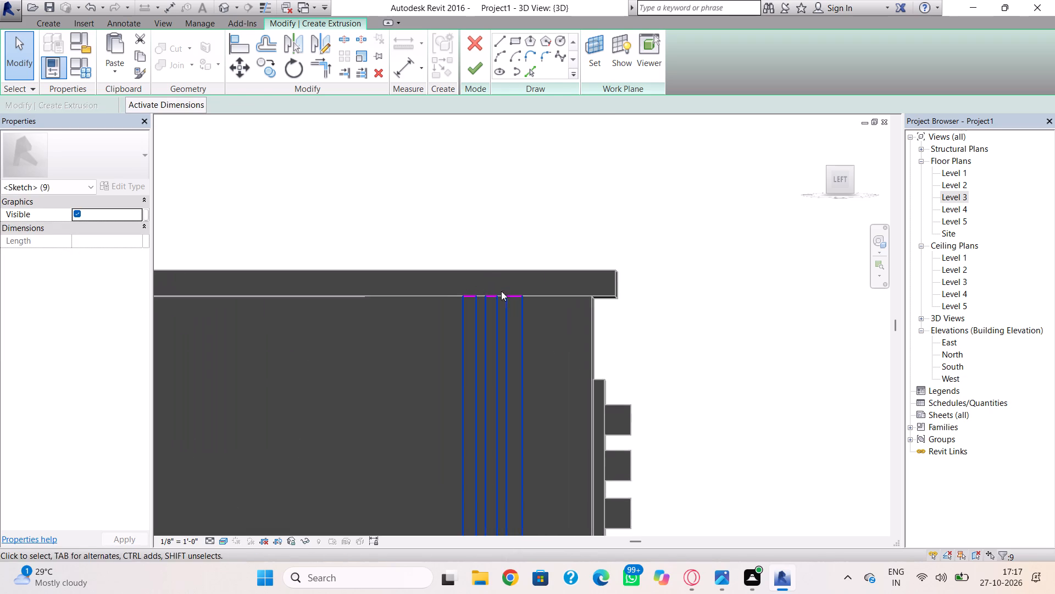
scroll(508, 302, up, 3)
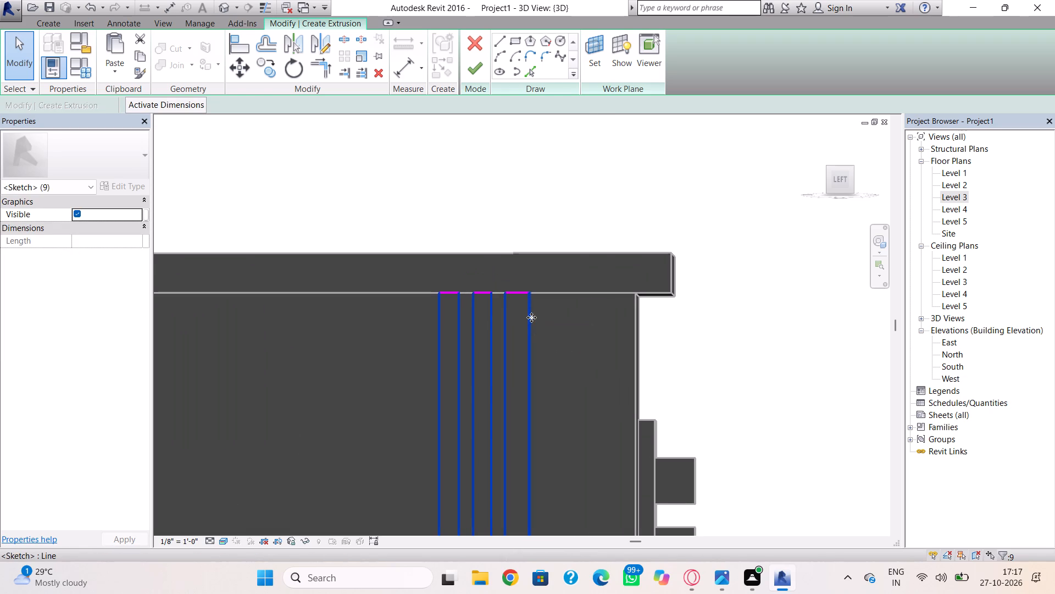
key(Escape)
Nudge only the southernmost rectangle's south side two more increments north to narrow the strip.
click(531, 317)
scroll(531, 313, up, 3)
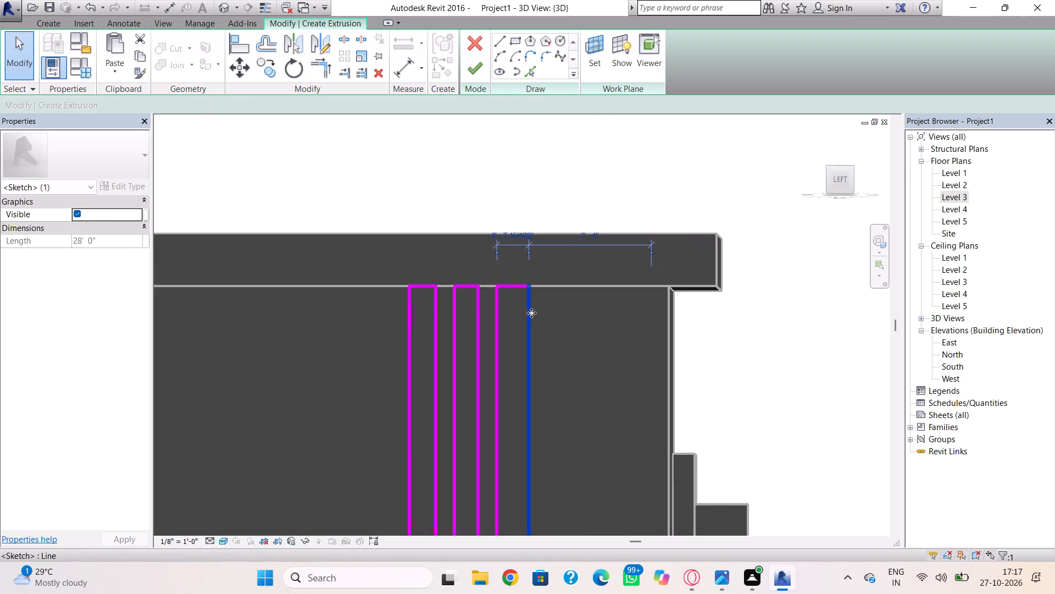
key(Left)
key(Left)
click(538, 316)
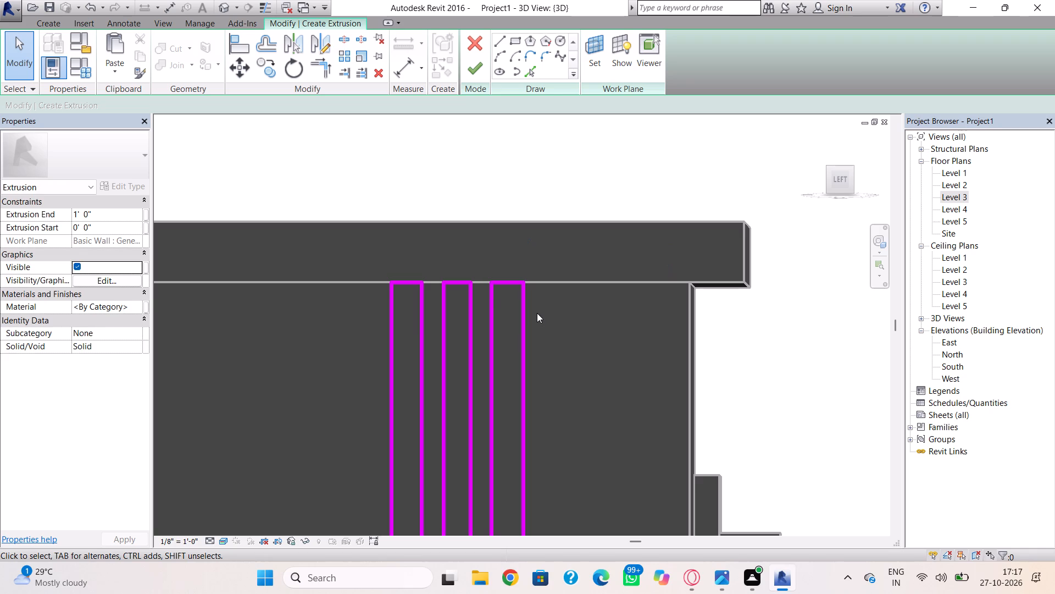
Shift all the lines of the three vertical rectangles together two nudge increments south along the wall face.
drag(546, 262, 343, 354)
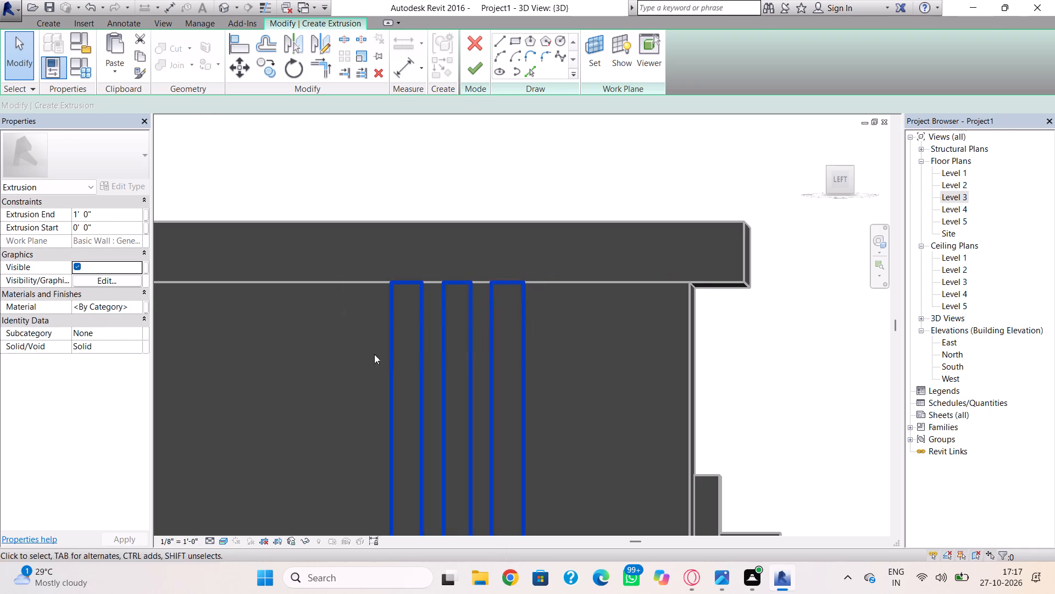
scroll(396, 364, down, 10)
scroll(443, 383, down, 3)
middle_drag(442, 410, 435, 174)
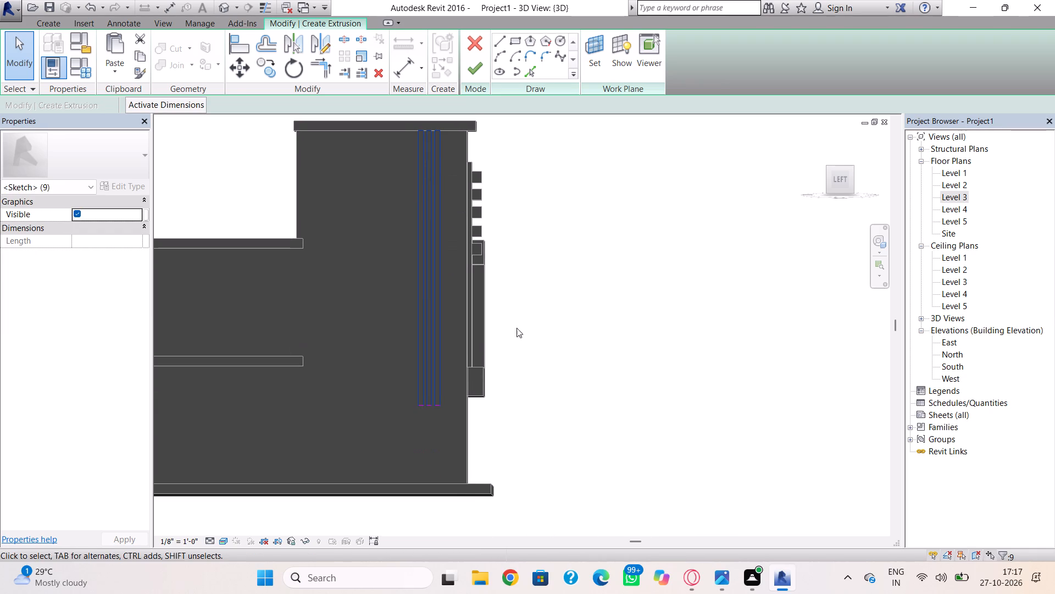
ctrl+drag(451, 389, 423, 412)
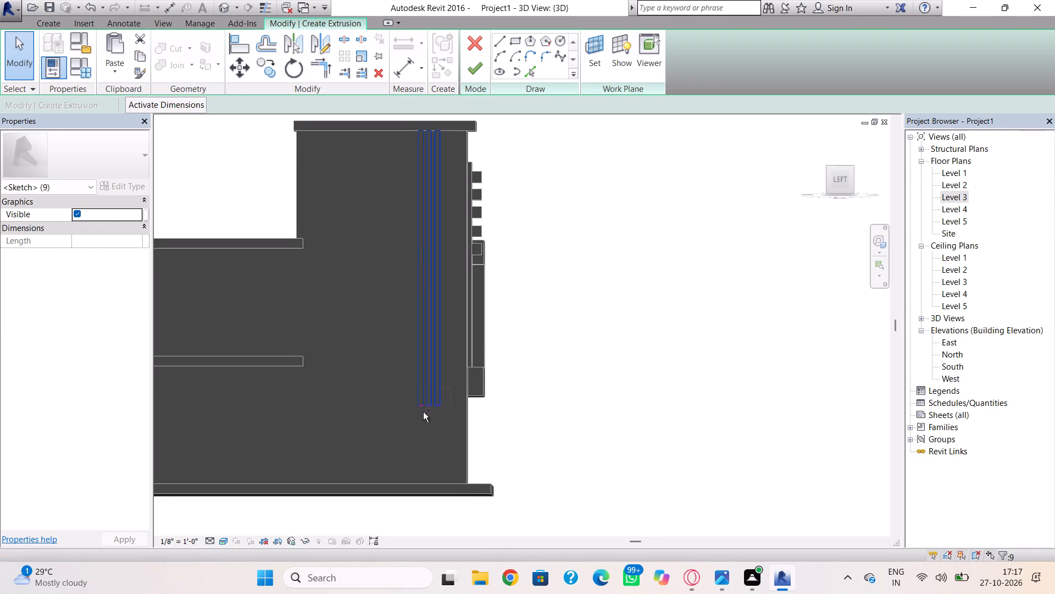
ctrl+drag(423, 412, 395, 420)
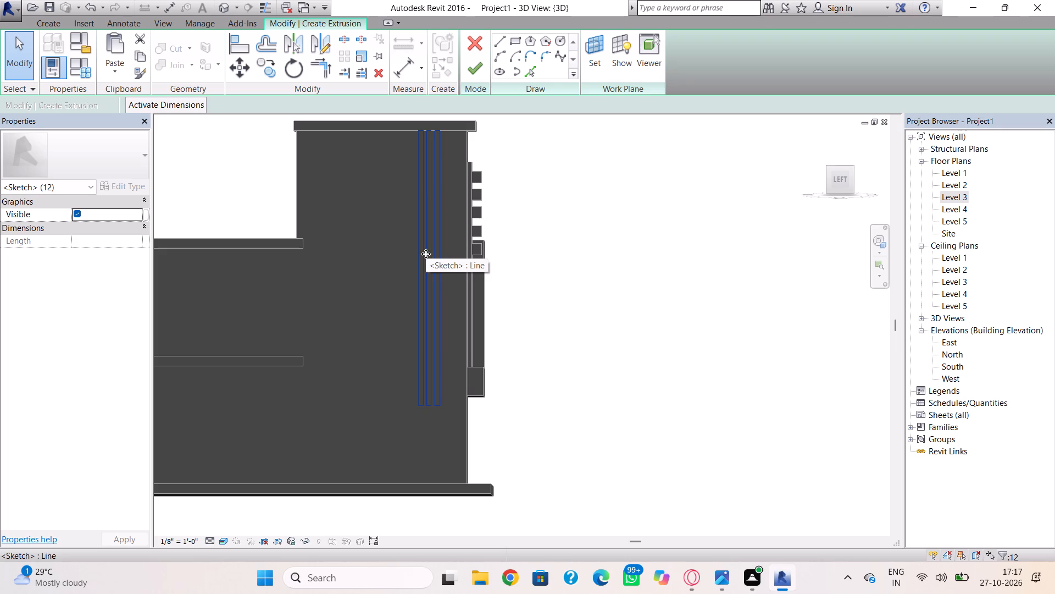
key(Right)
key(Right)
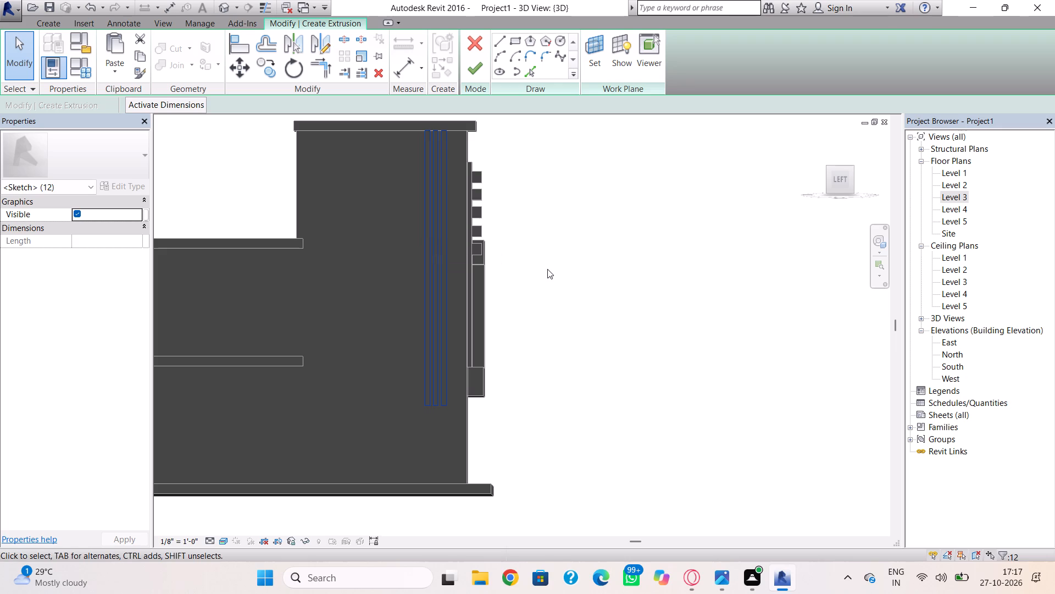
click(547, 269)
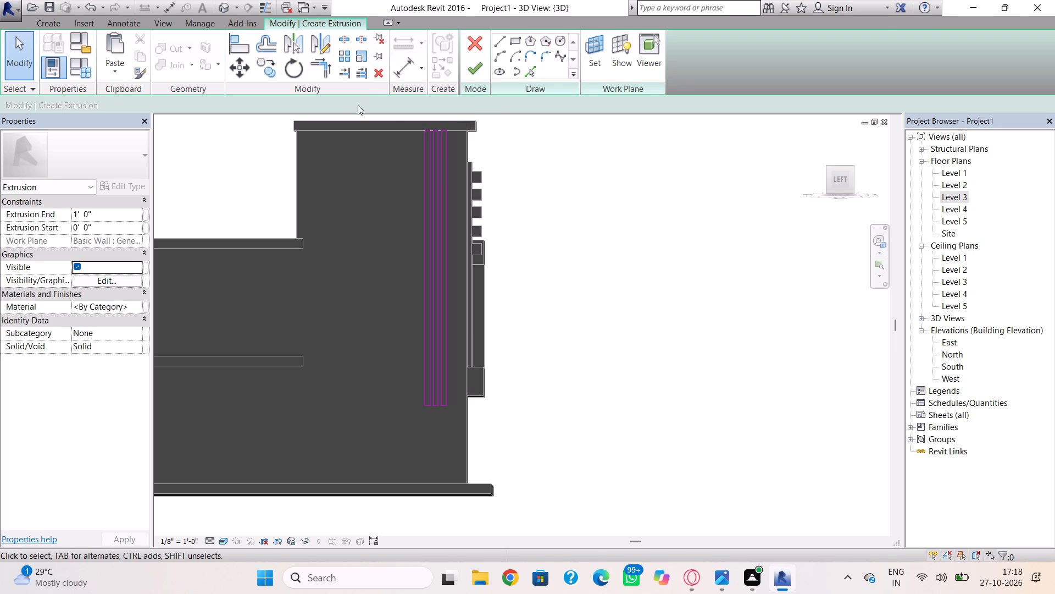
Keep the Basic Wall : Generic - 8" work plane and sketch a rectangle about 3' high below the roof, from the wall's north edge toward the strips.
click(46, 25)
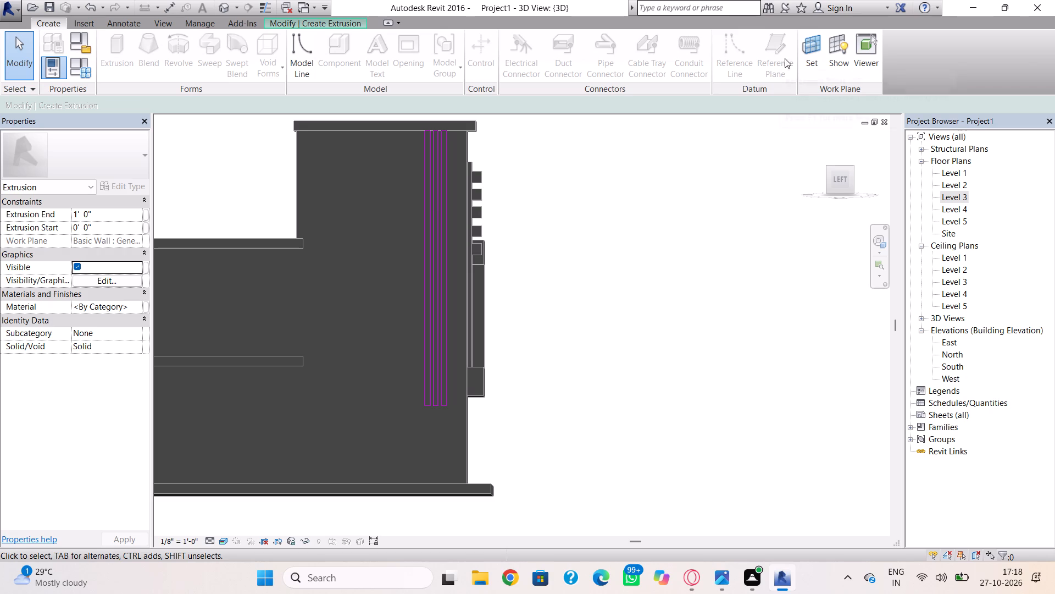
click(804, 49)
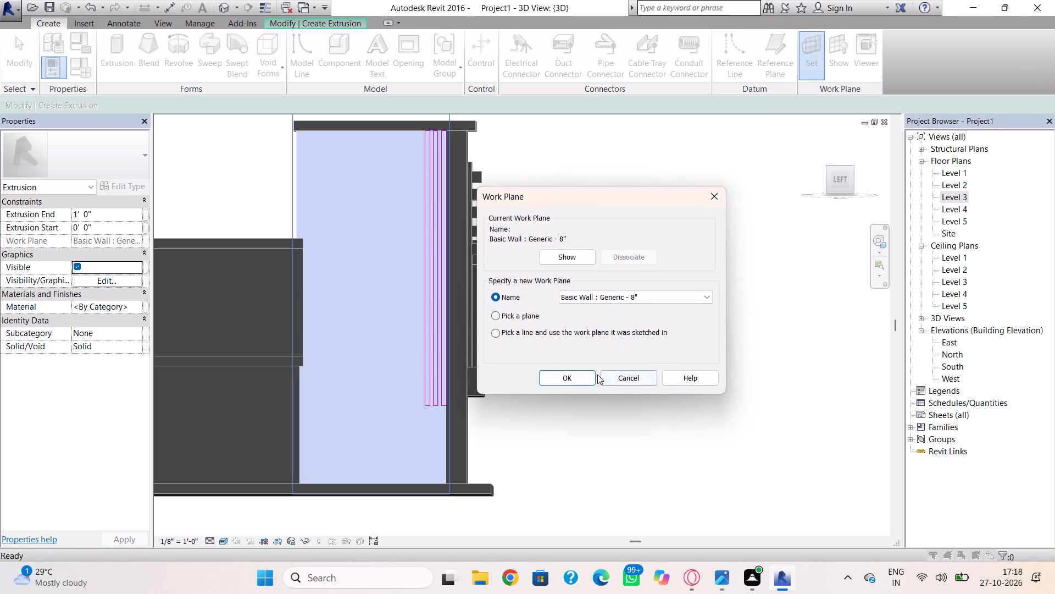
click(581, 373)
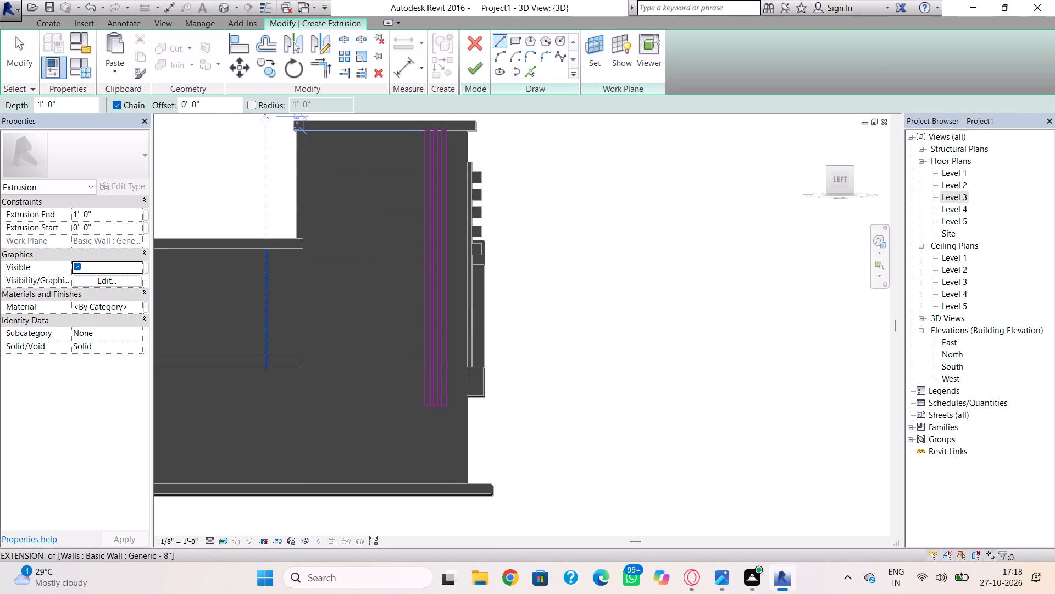
click(517, 44)
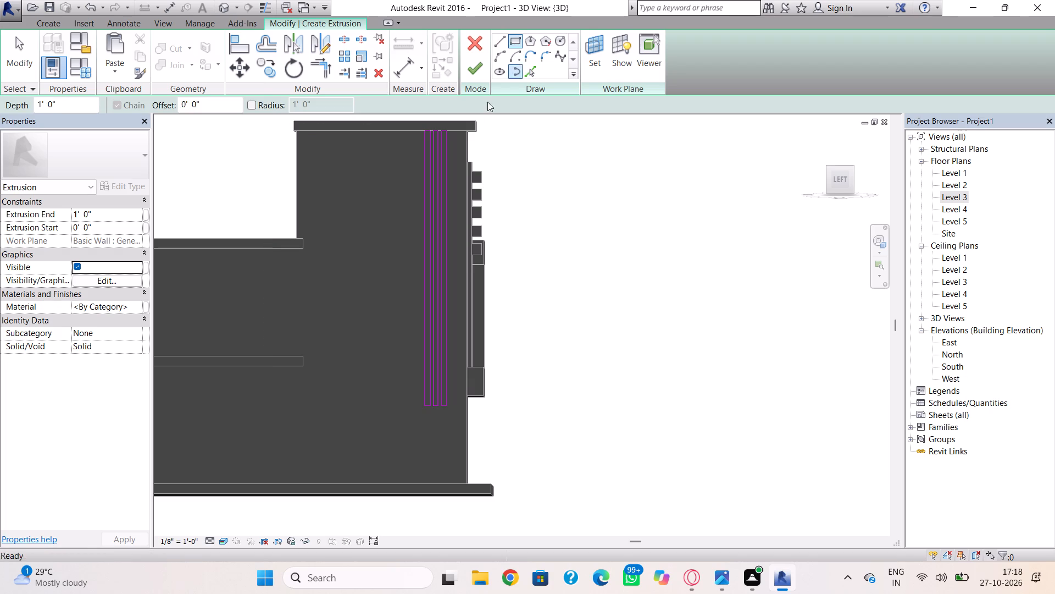
click(295, 149)
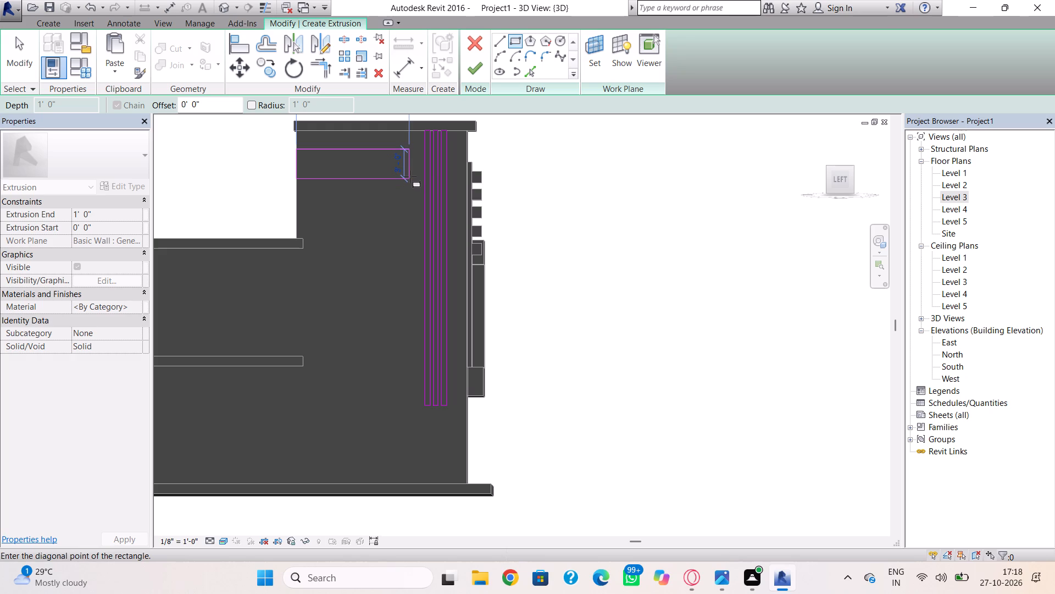
click(410, 177)
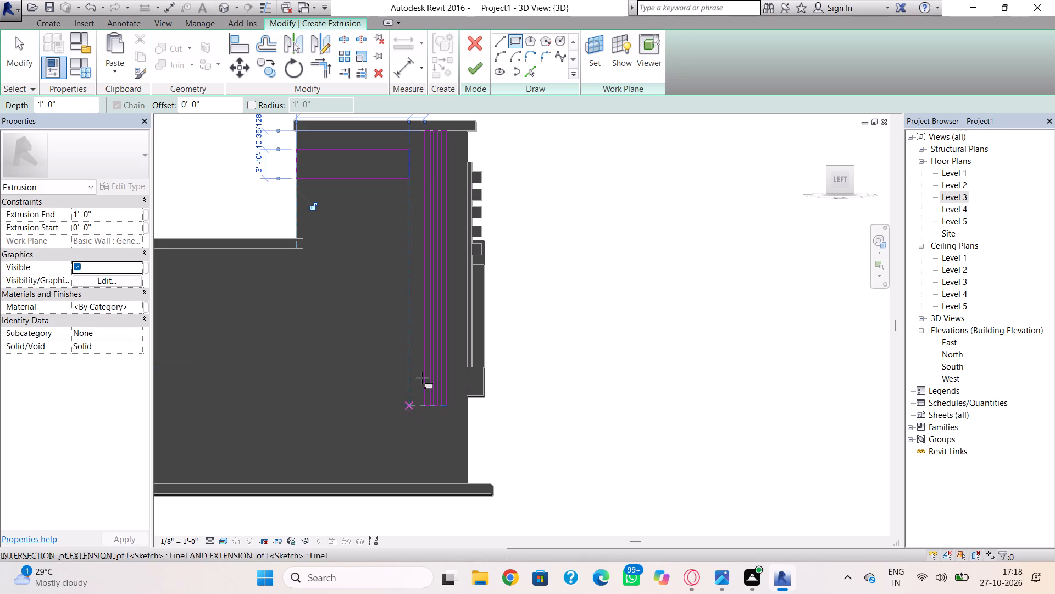
Sketch a tall vertical rectangle down from the horizontal rectangle's lower south corner, ending below the three strips.
drag(409, 180, 407, 186)
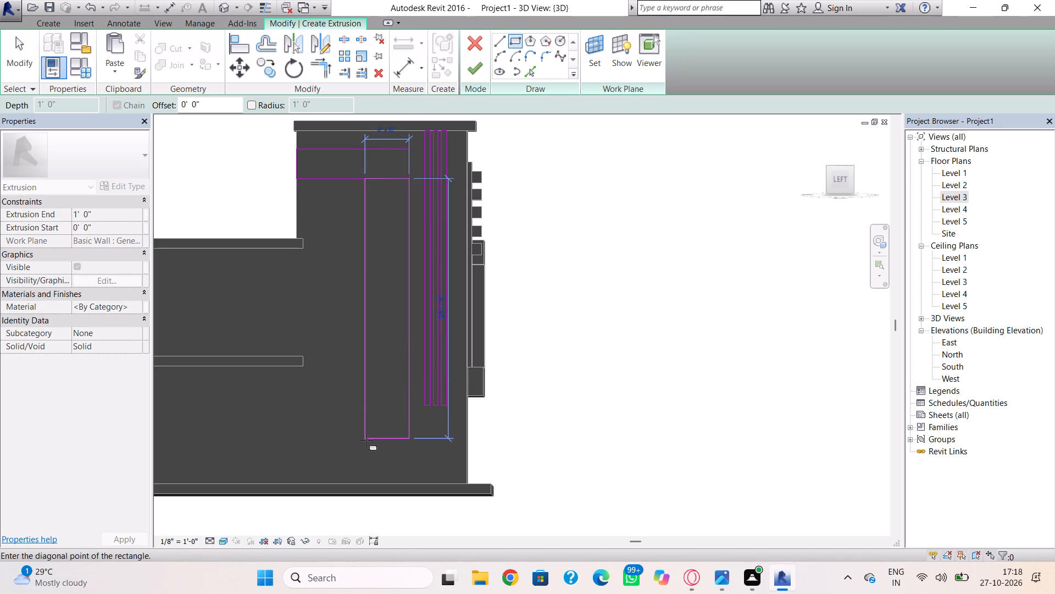
click(375, 436)
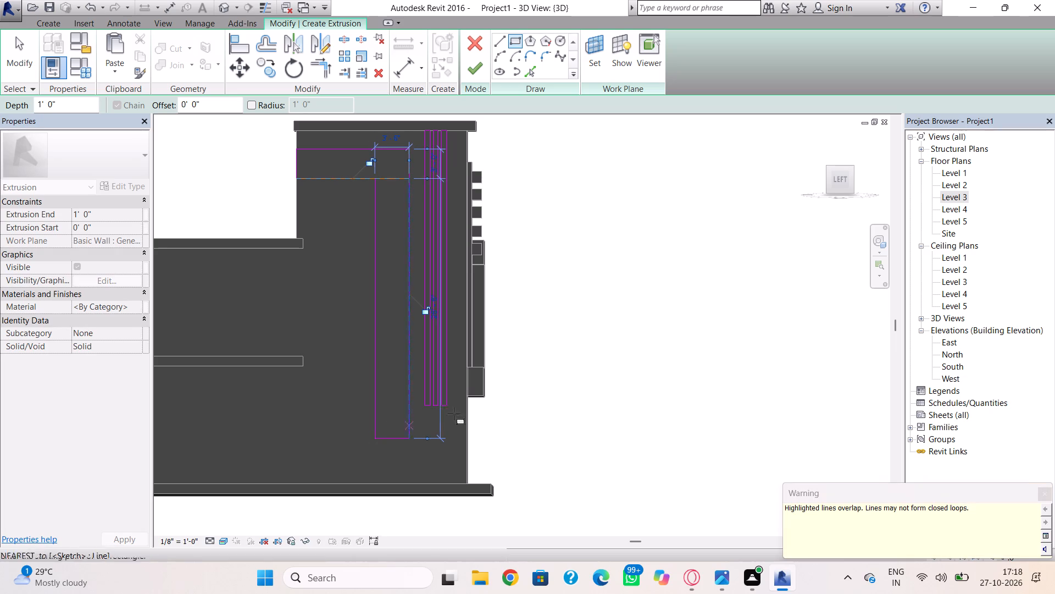
key(Escape)
key(Escape)
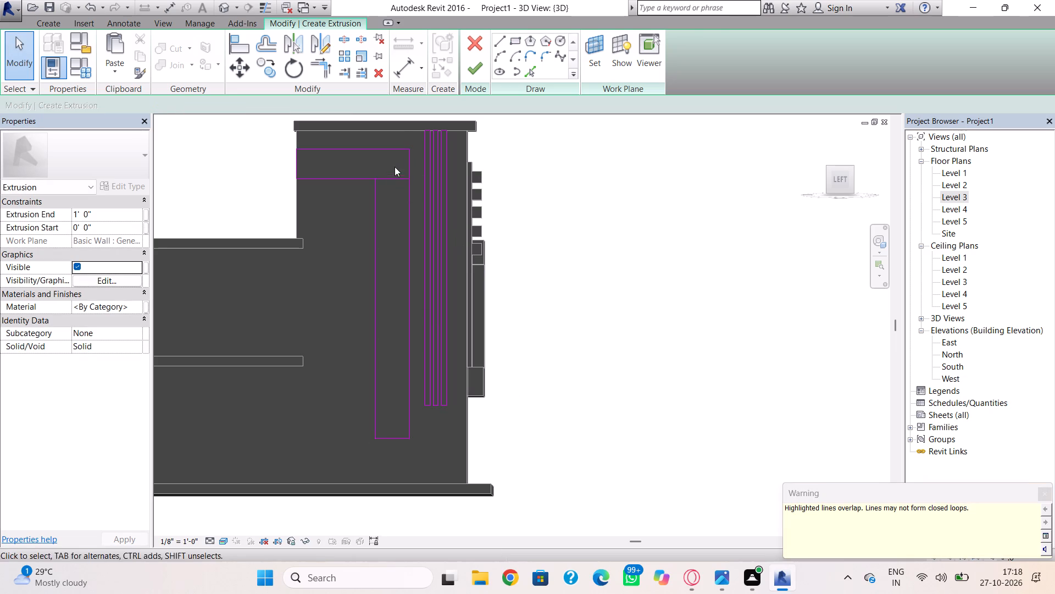
Shorten the shared line so both rectangles form one closed L-shaped profile, and finish the 1' deep extrusion.
click(395, 176)
key(Delete)
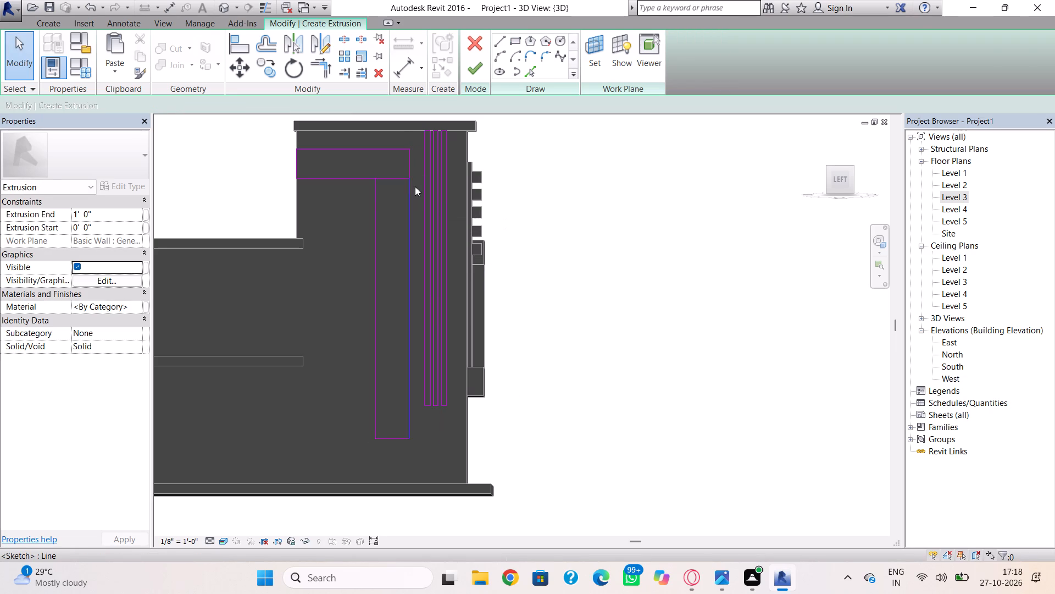
click(403, 182)
drag(409, 174, 384, 176)
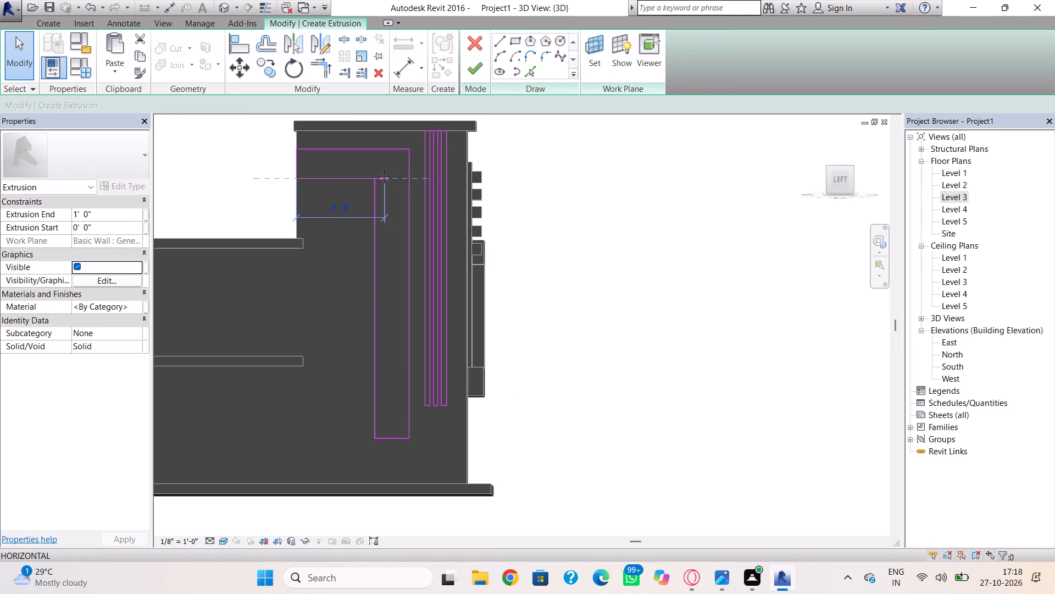
drag(384, 176, 379, 178)
click(392, 206)
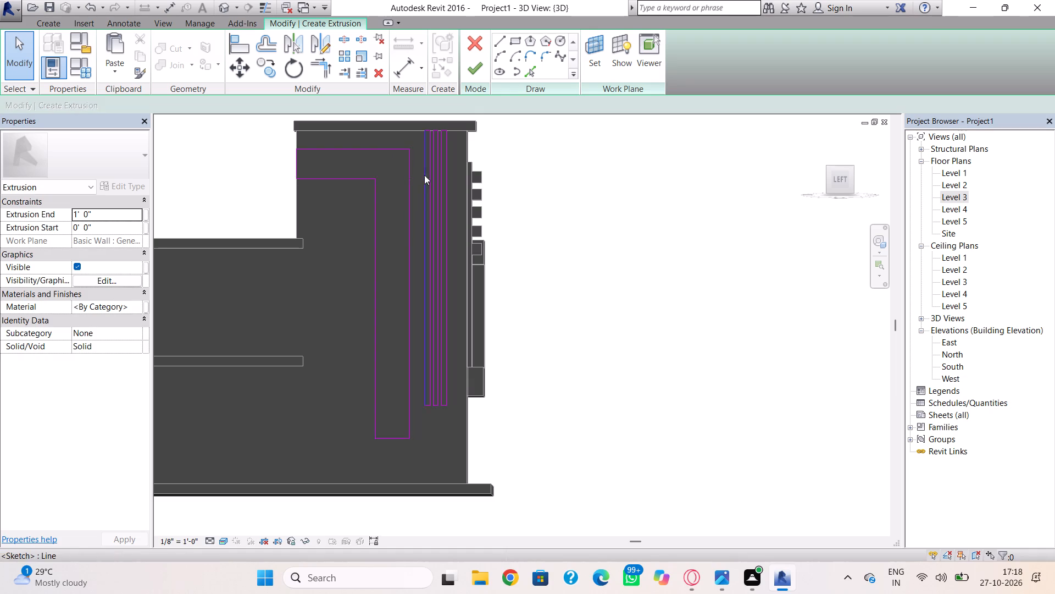
click(473, 57)
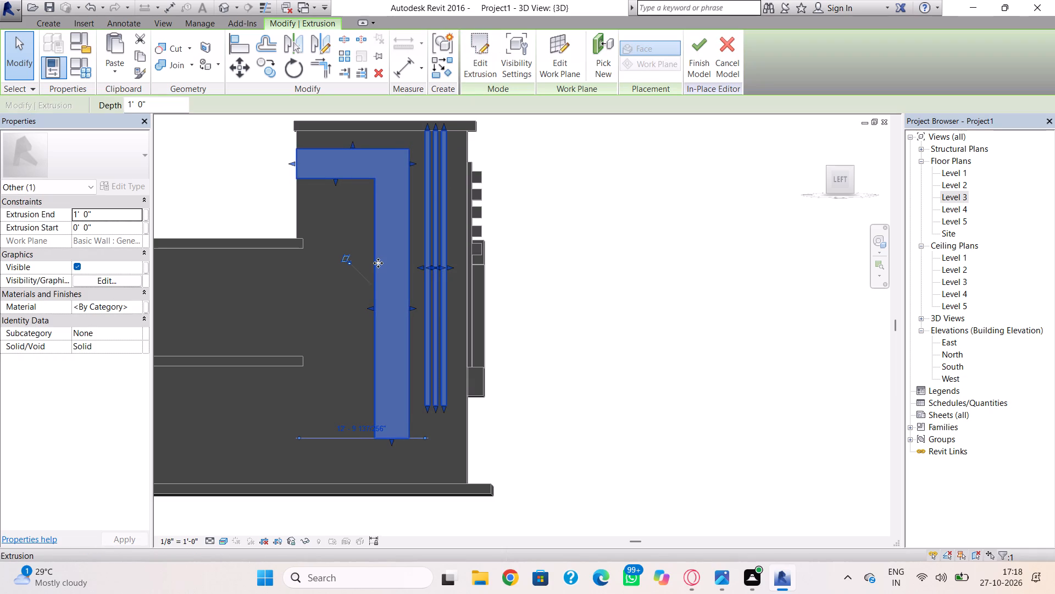
Pull the south side of the L-shaped band's vertical leg slightly north to narrow the leg.
shift+right_drag(386, 262, 402, 337)
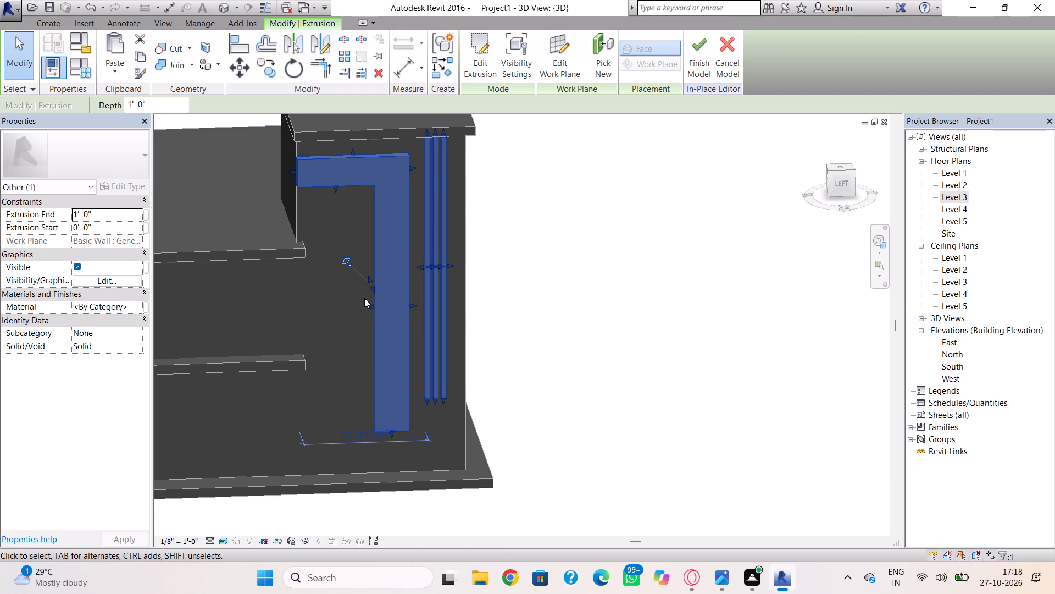
key(Escape)
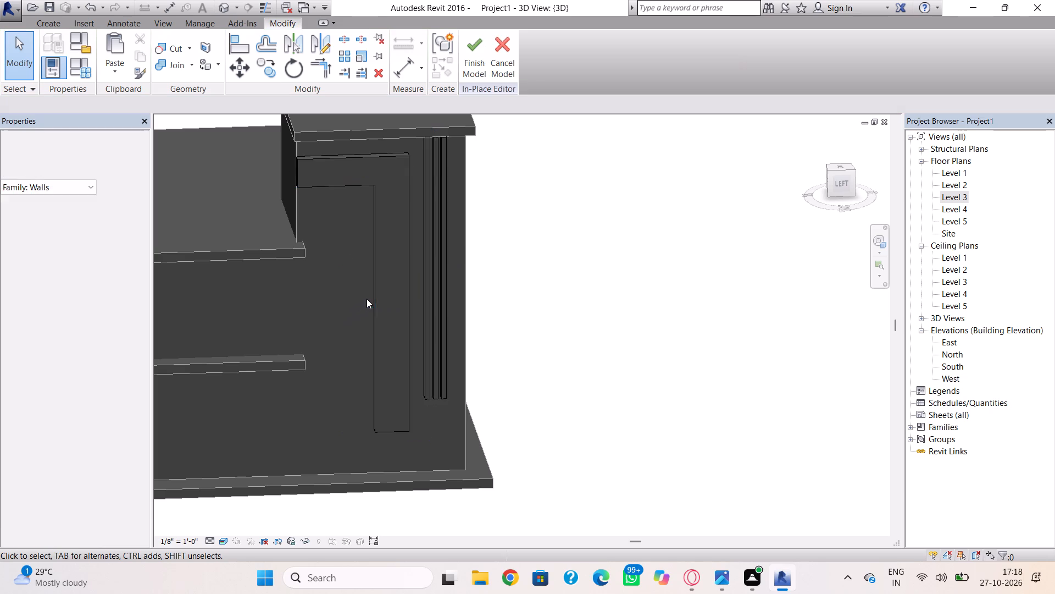
click(374, 295)
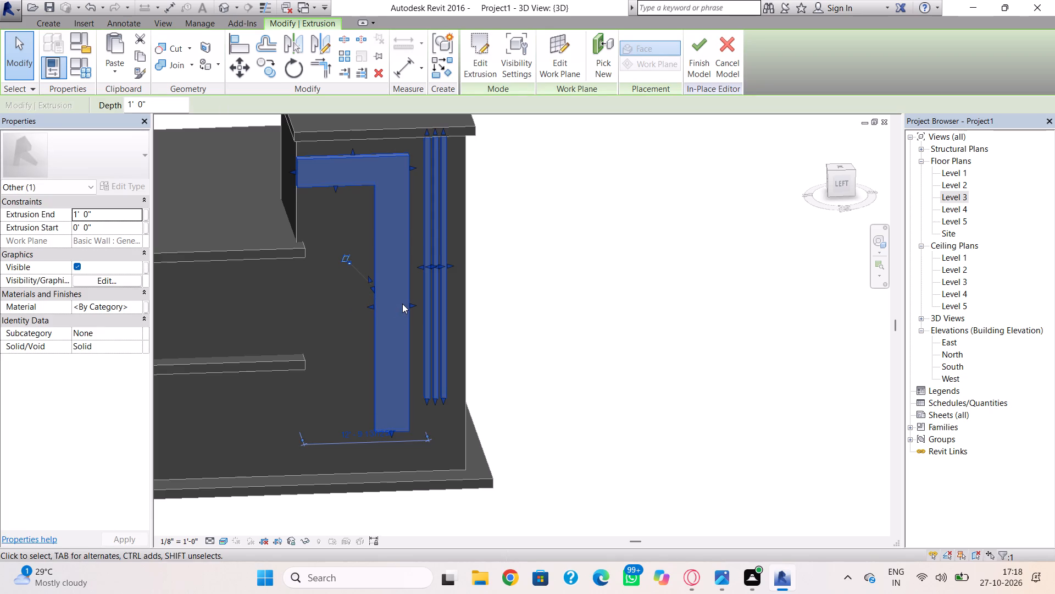
drag(412, 304, 406, 304)
click(317, 335)
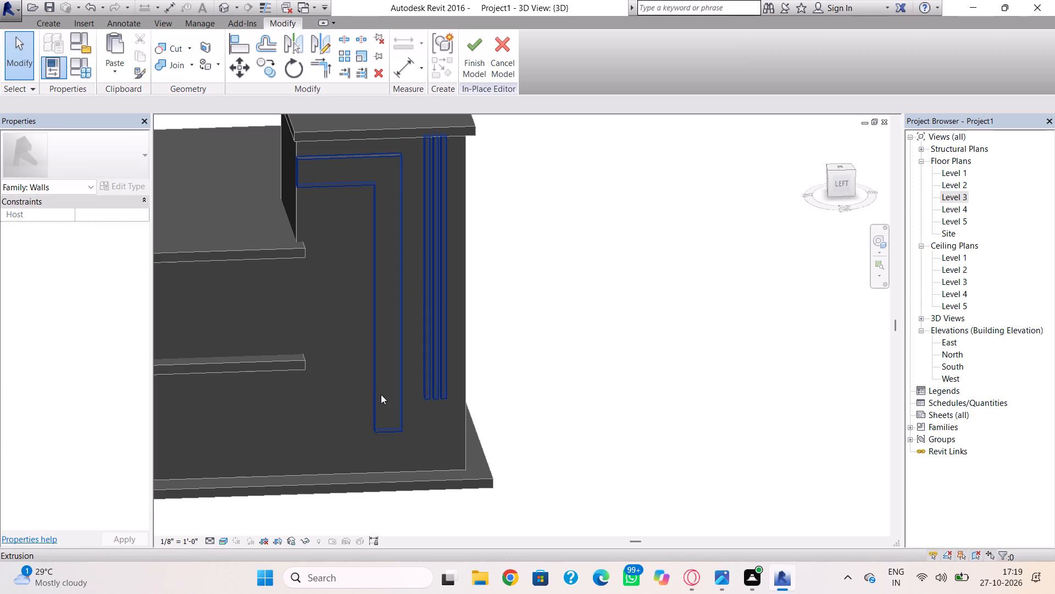
key(Escape)
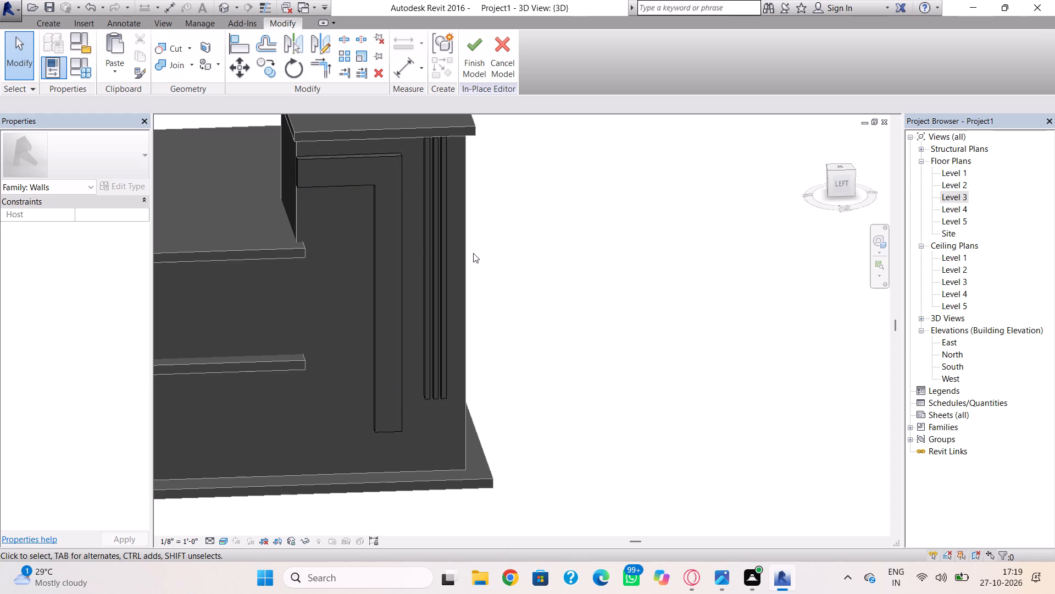
Start another extrusion and sketch a small horizontal rectangle across the south edge of the L-shaped band's vertical leg, near its upper end.
middle_drag(473, 253, 485, 308)
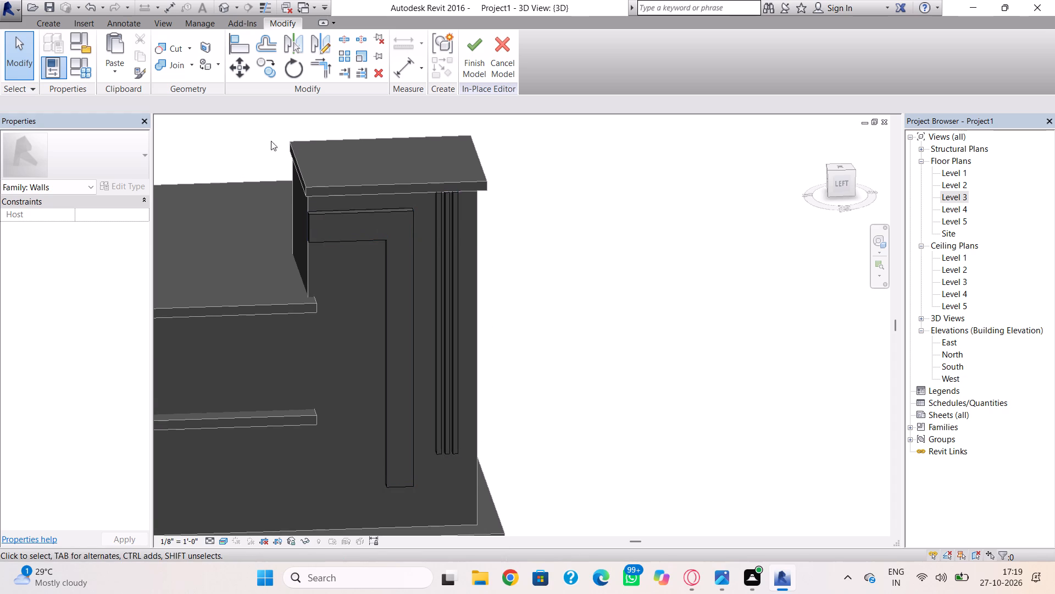
click(55, 23)
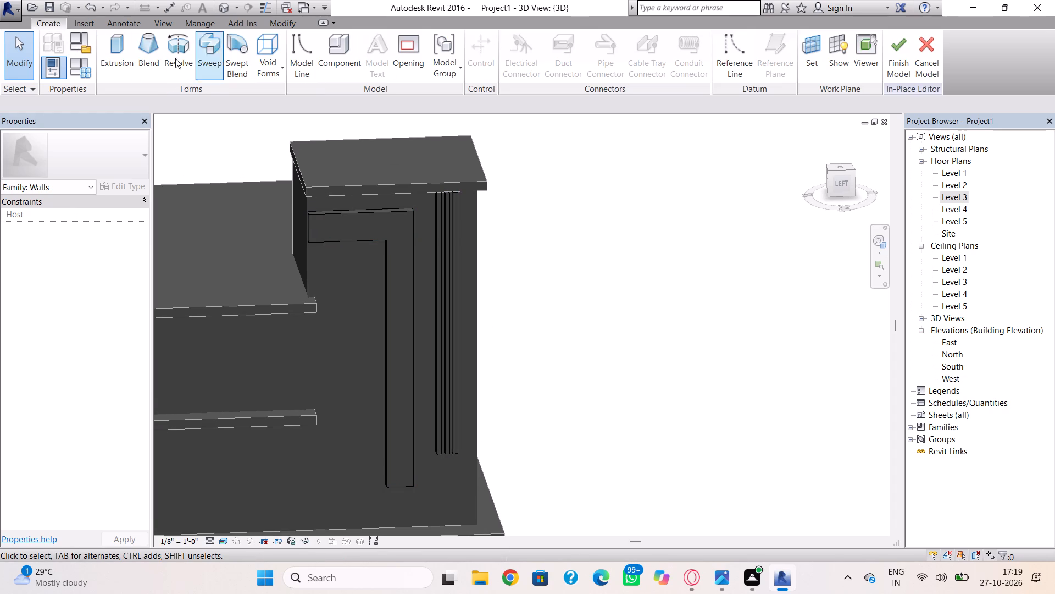
click(123, 51)
click(521, 46)
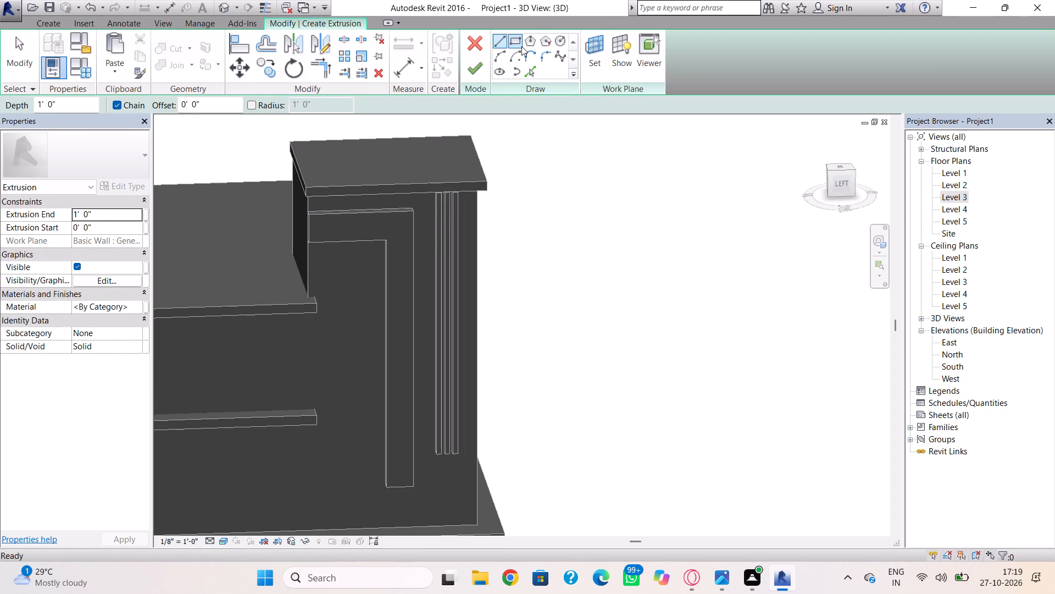
shift+right_drag(417, 313, 407, 239)
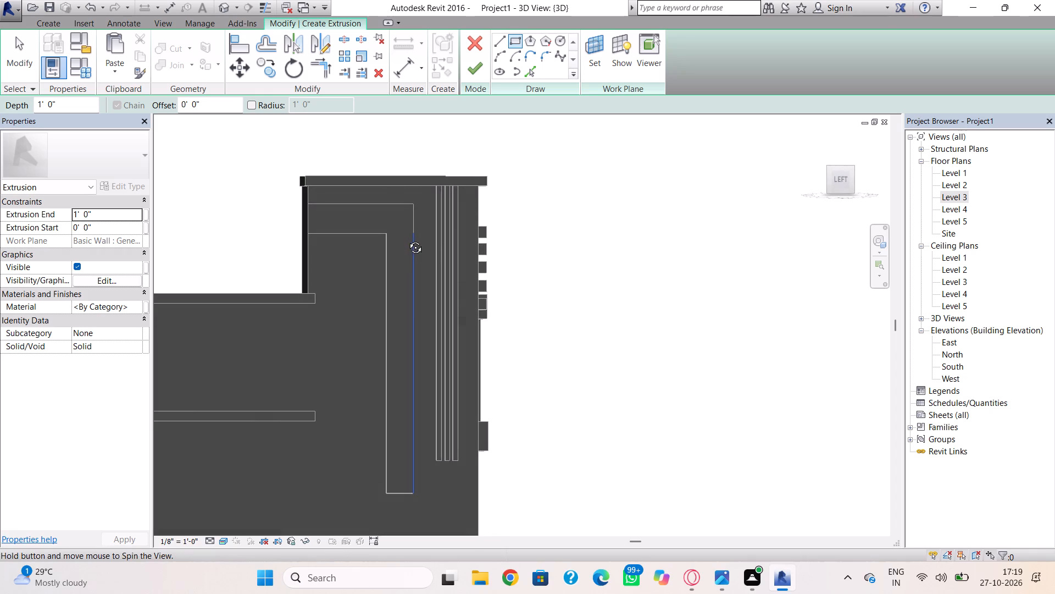
shift+right_drag(407, 239, 404, 246)
scroll(407, 247, up, 3)
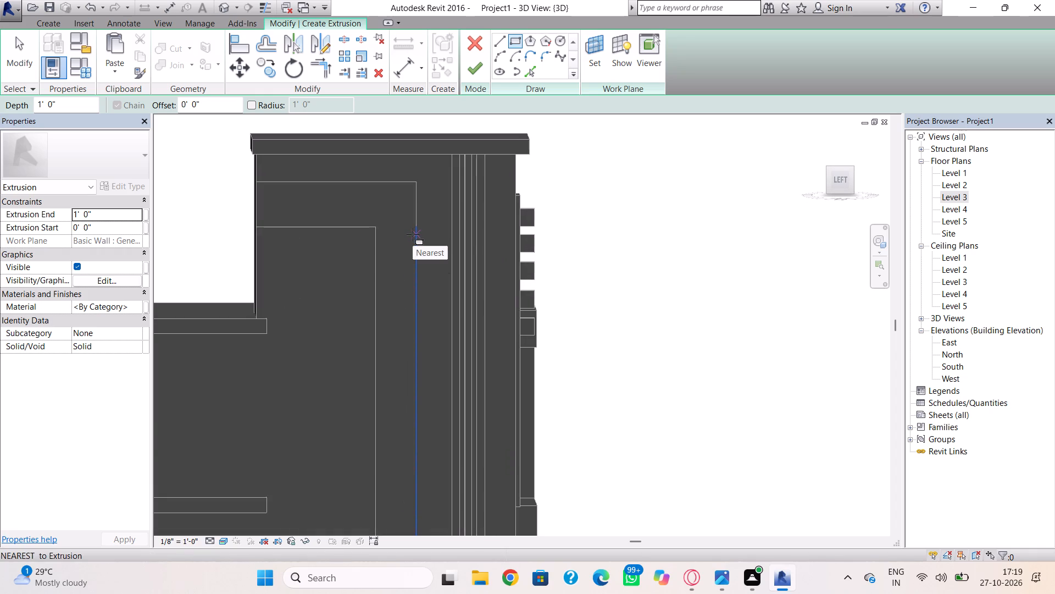
click(409, 248)
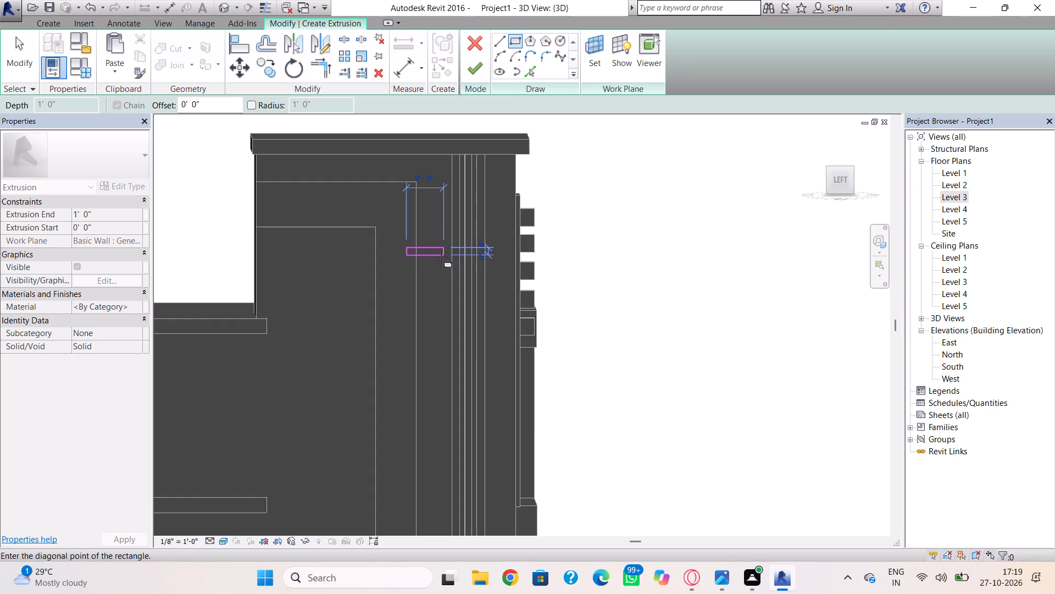
scroll(441, 258, up, 3)
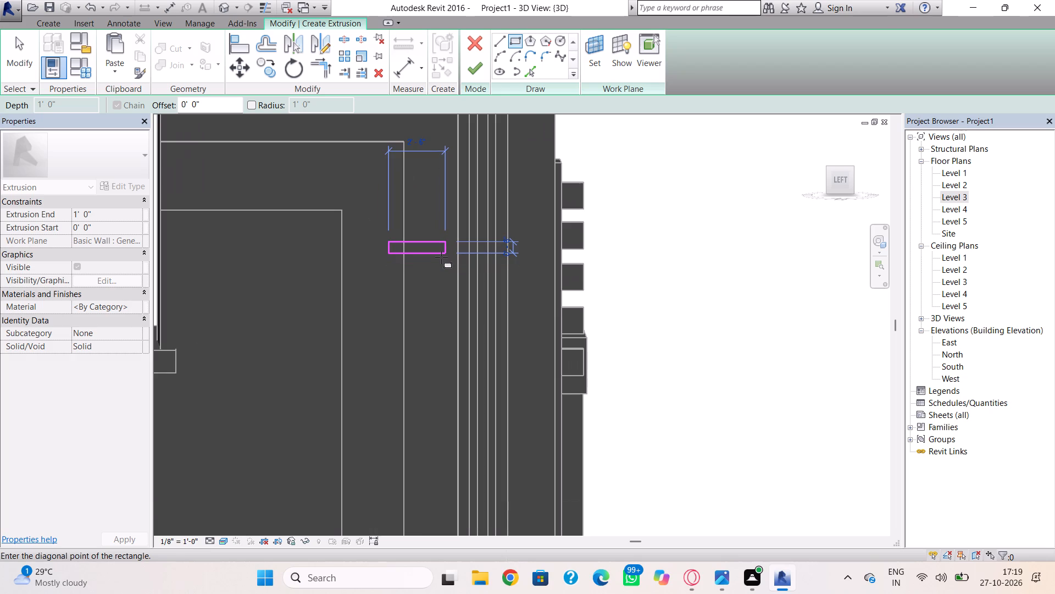
click(441, 257)
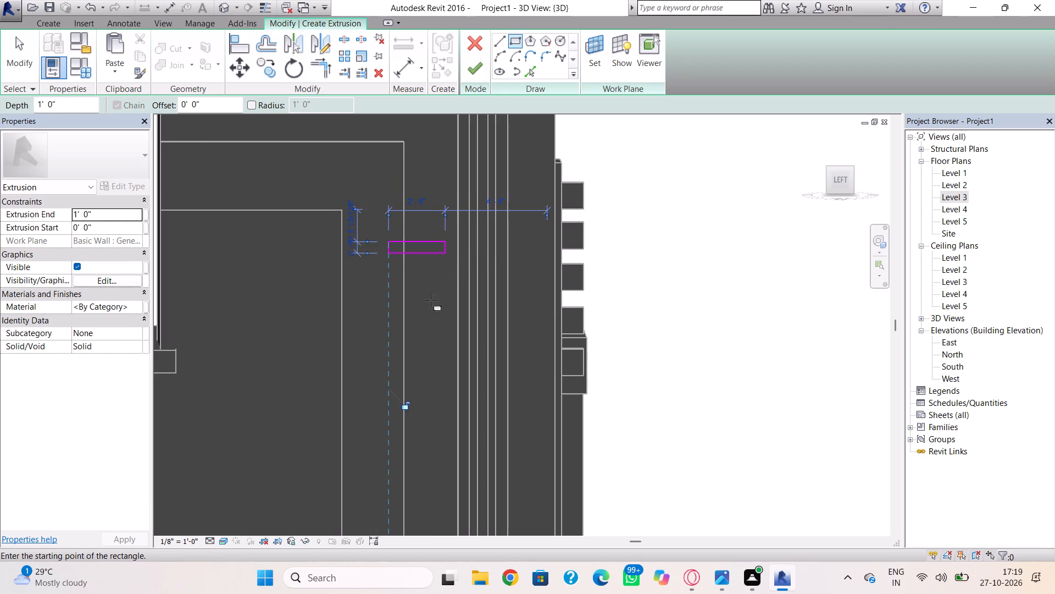
key(Escape)
key(Escape)
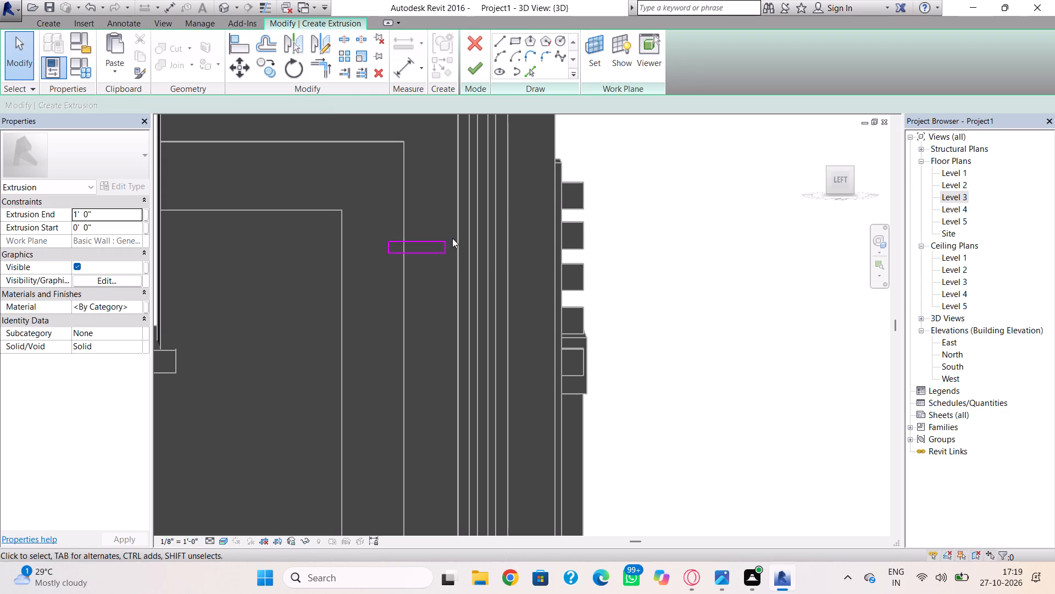
Copy the small horizontal rectangle and paste two copies spaced down the leg, vertically aligned with the original.
drag(452, 238, 381, 276)
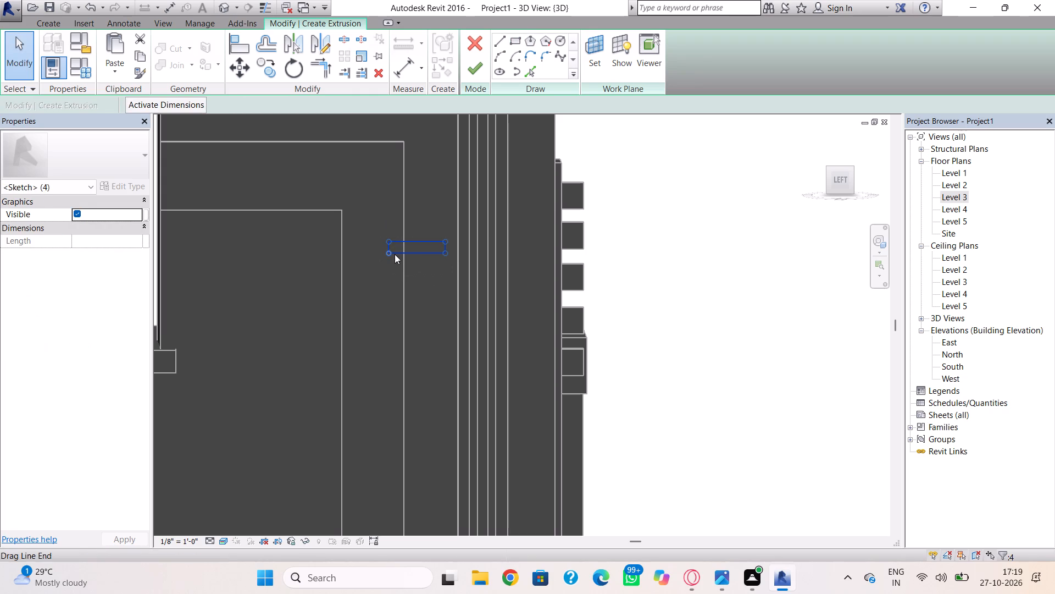
key(ctrl+c)
key(v)
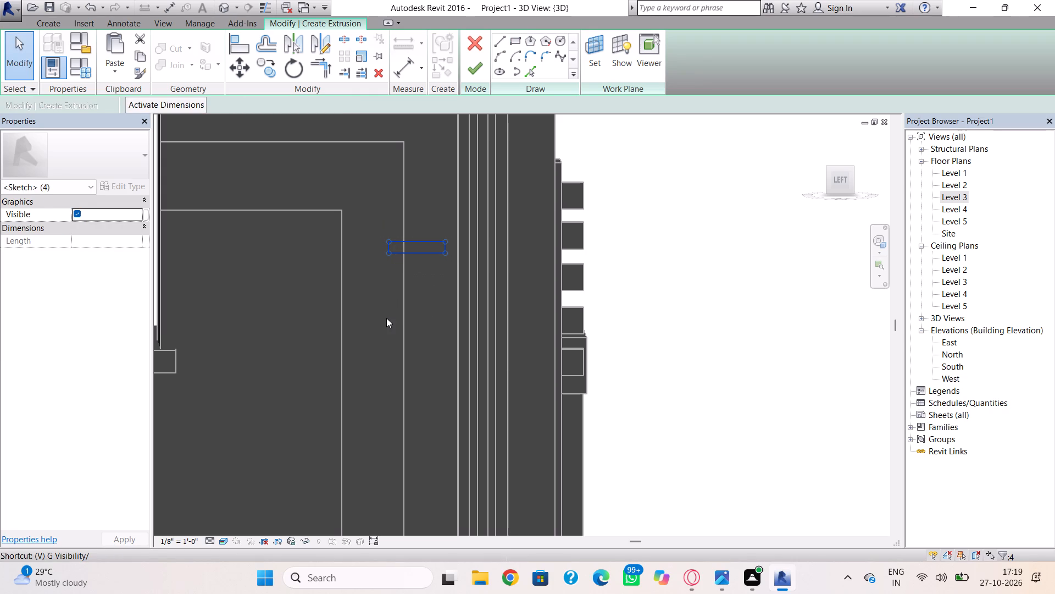
key(ctrl+v)
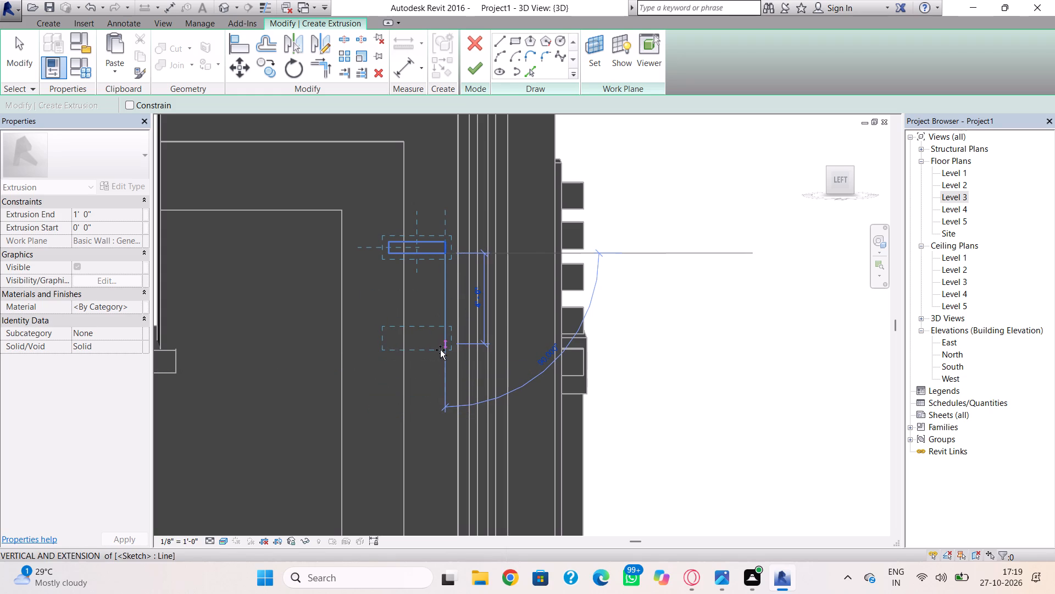
ctrl+click(441, 351)
scroll(410, 409, down, 2)
middle_drag(410, 409, 397, 345)
key(ctrl+v)
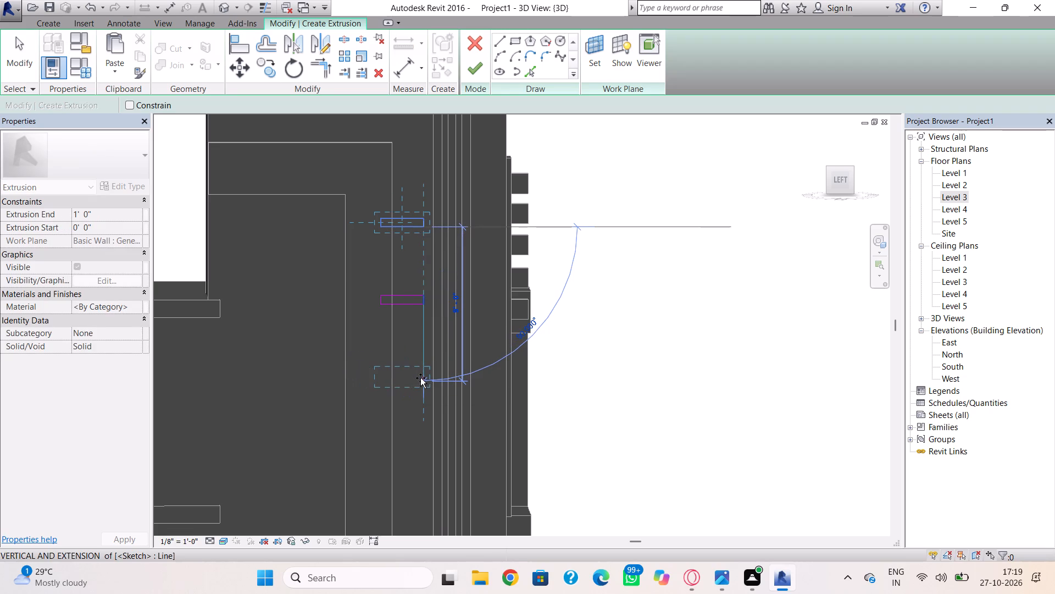
ctrl+click(420, 378)
Paste three more copies of the small rectangle further down the leg, the last near the strips' lower ends.
ctrl+scroll(406, 398, down, 1)
ctrl+middle_drag(406, 398, 396, 308)
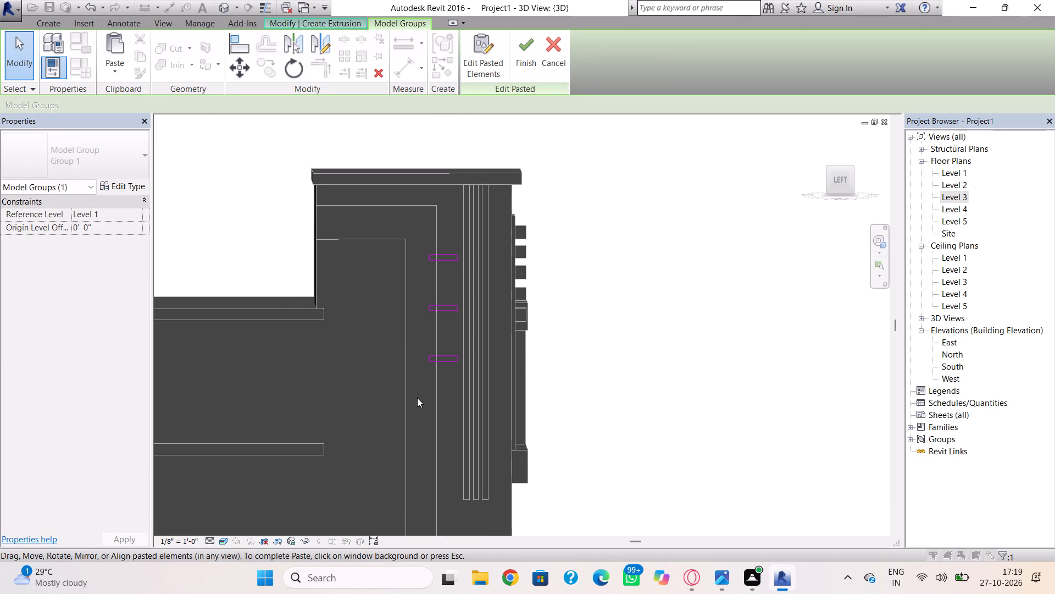
scroll(417, 398, down, 1)
middle_drag(417, 398, 407, 326)
scroll(418, 351, up, 5)
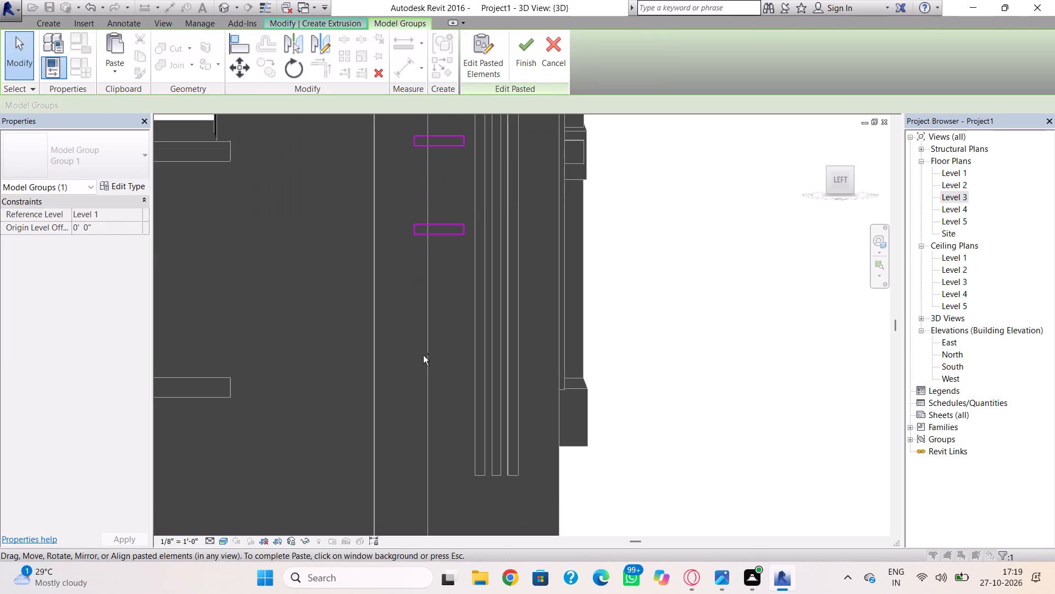
ctrl+scroll(423, 355, up, 1)
key(ctrl+v)
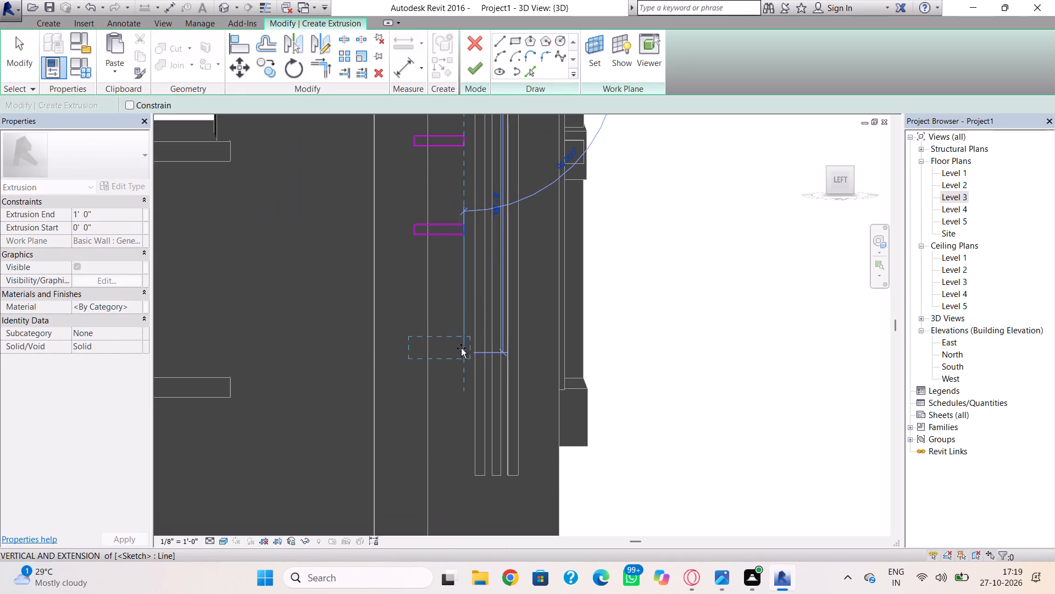
click(462, 348)
key(ctrl+v)
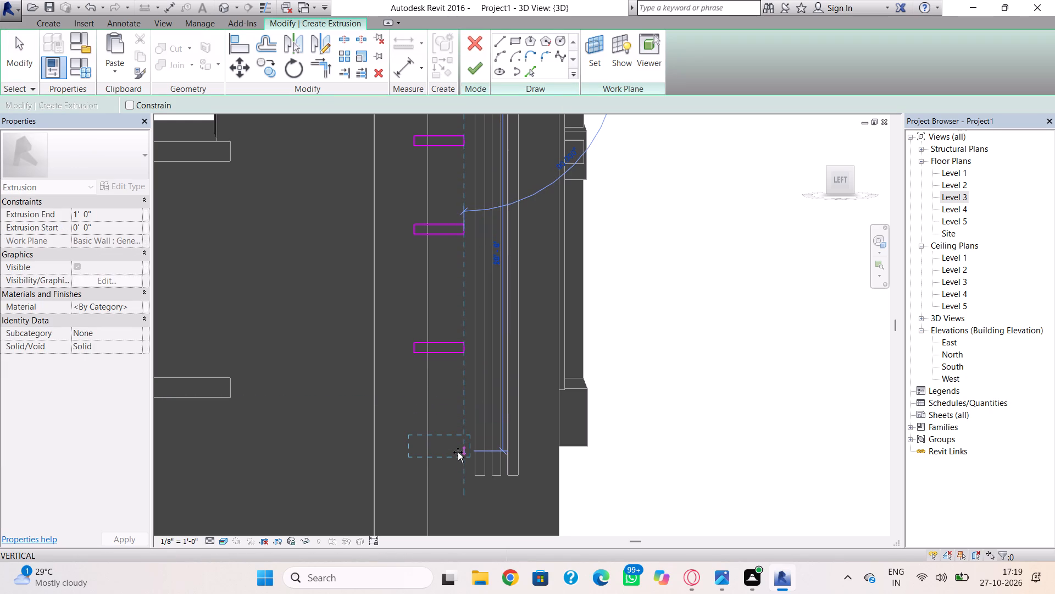
click(463, 420)
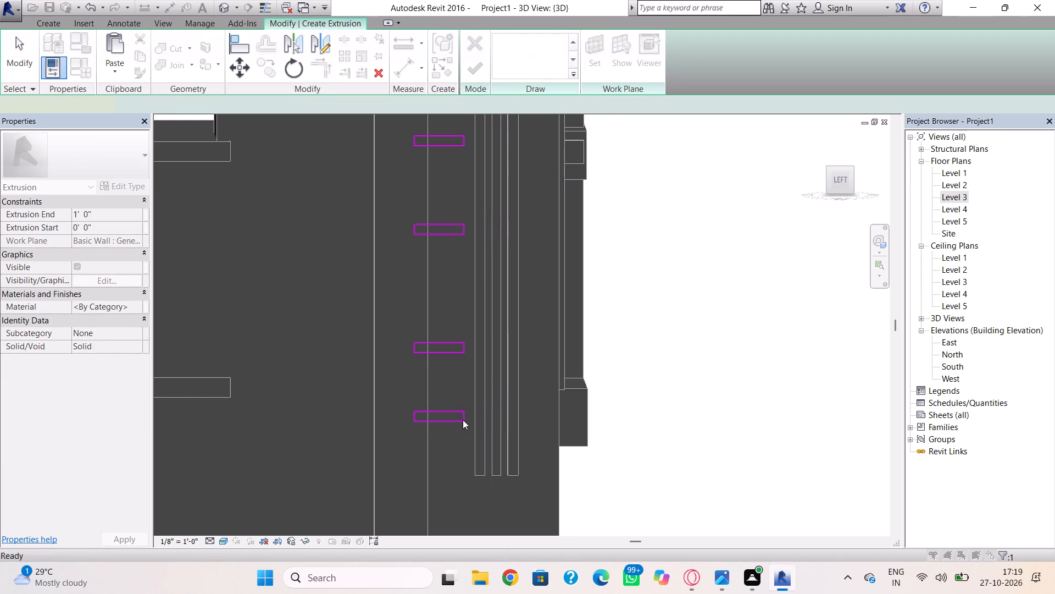
scroll(456, 441, down, 1)
middle_drag(446, 422, 431, 360)
key(ctrl+v)
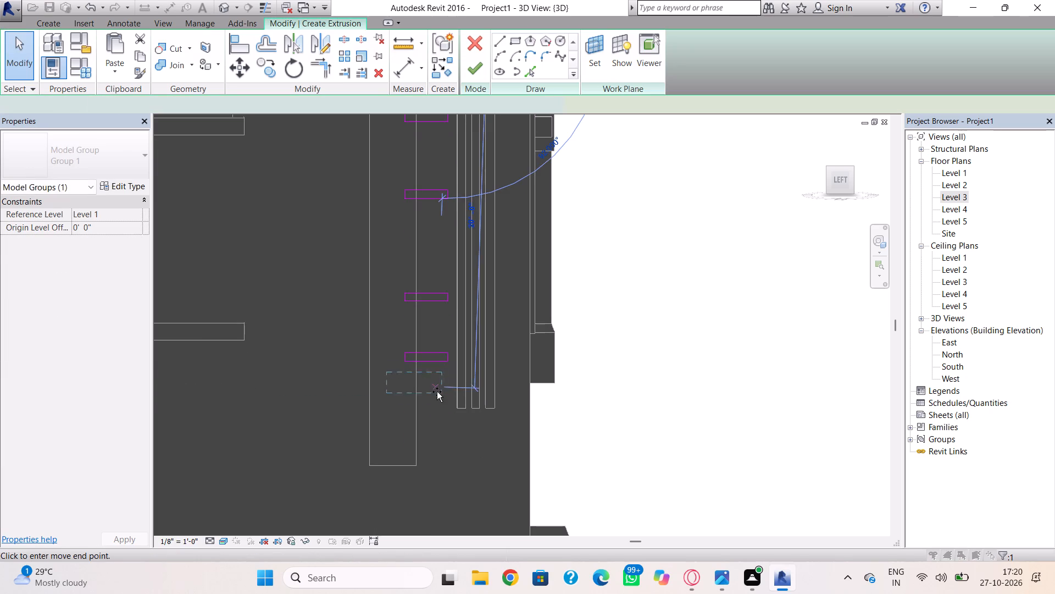
click(447, 401)
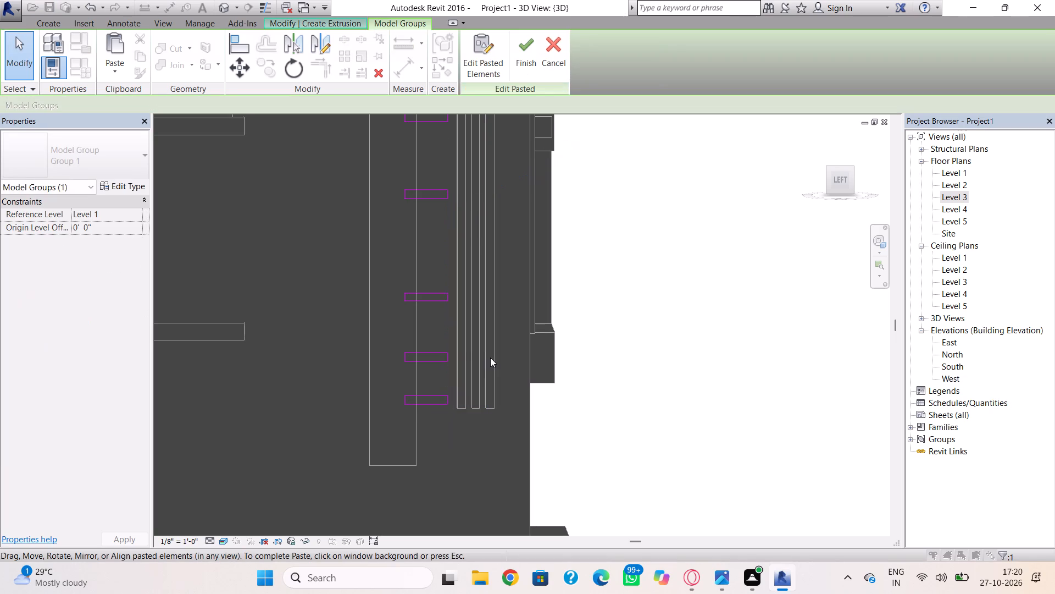
Nudge the topmost small rectangle slightly up the L-shaped band's vertical leg.
scroll(438, 394, down, 3)
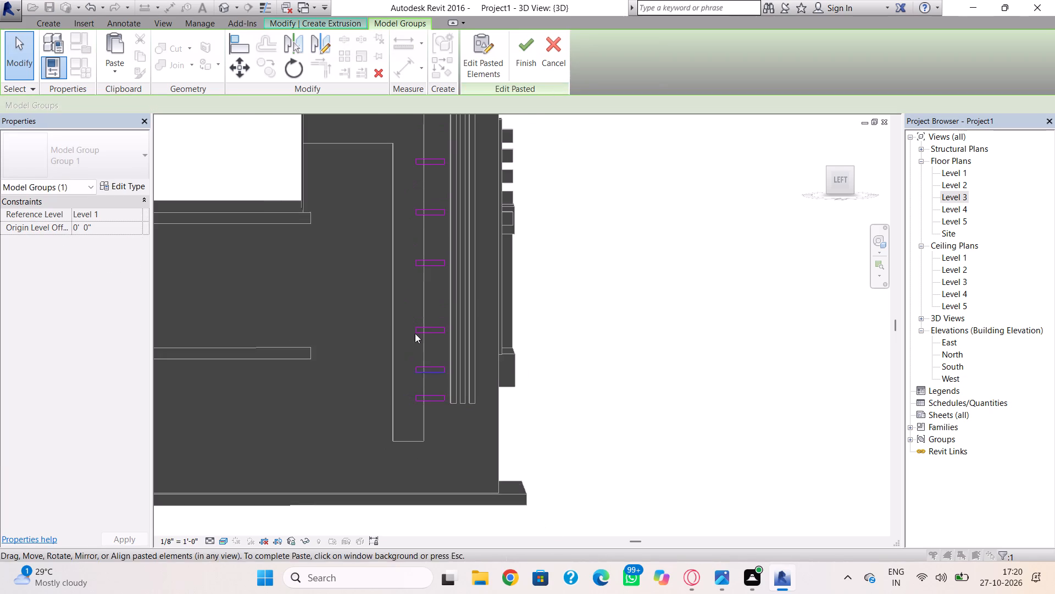
middle_drag(403, 249, 375, 366)
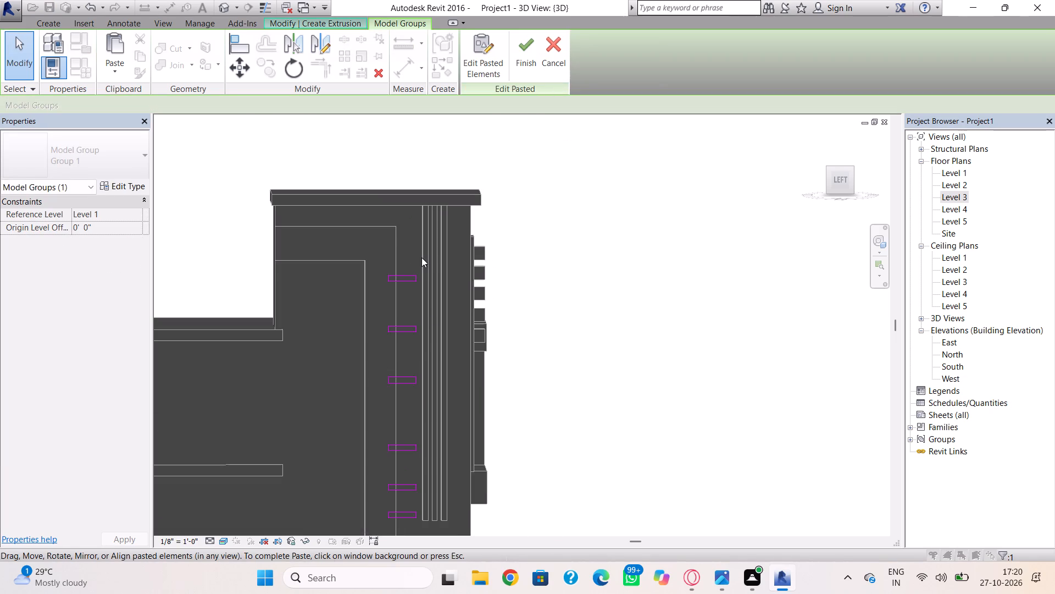
scroll(417, 263, up, 4)
drag(417, 269, 415, 282)
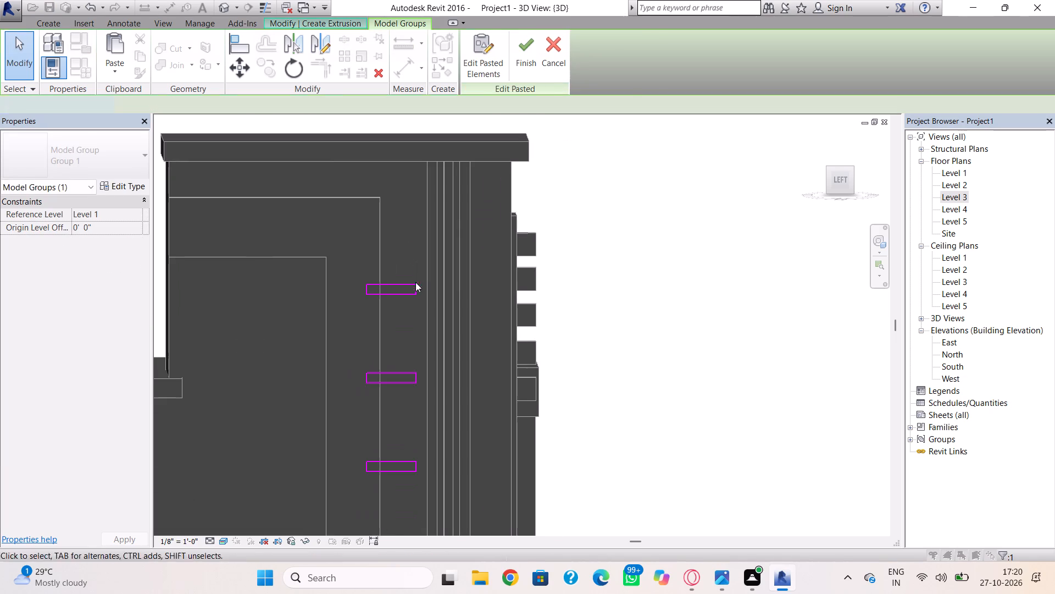
drag(415, 282, 356, 308)
key(Up)
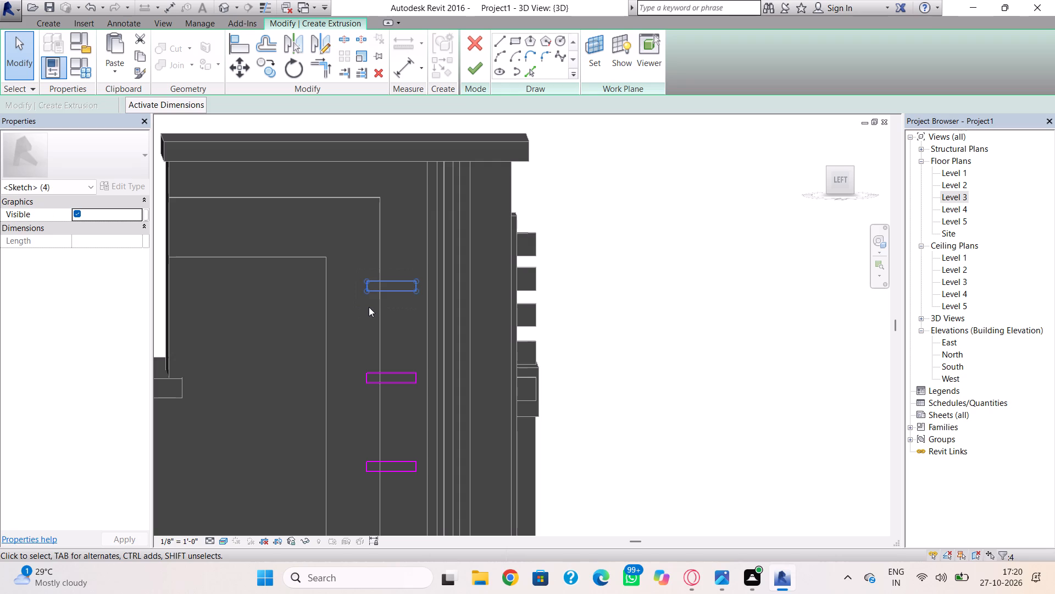
key(Up)
Move the second small rectangle from the top upward in small increments, closer to the topmost one.
drag(419, 334, 351, 401)
key(Up)
key(Up)
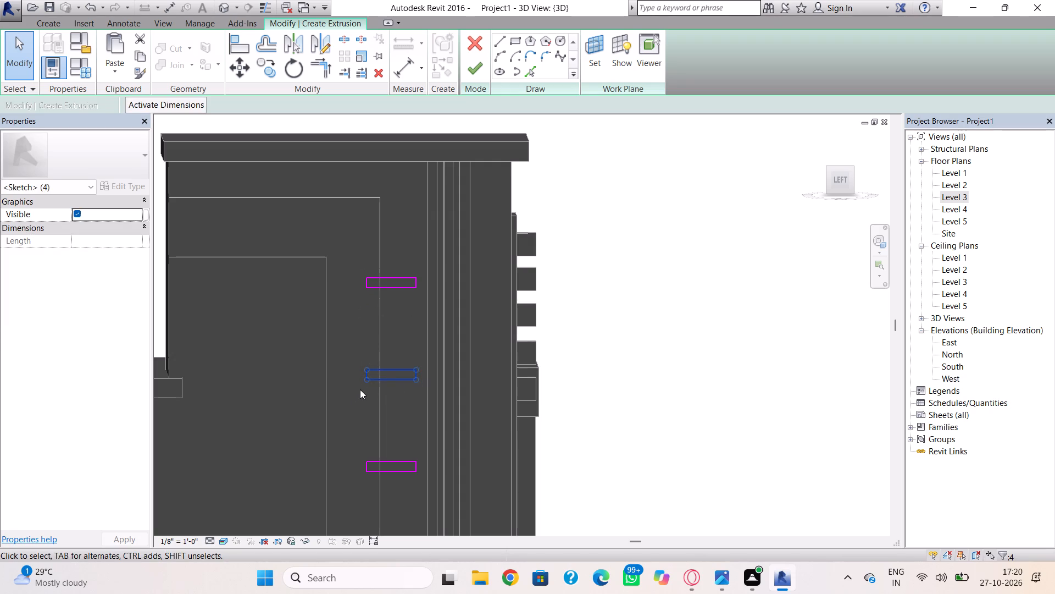
key(Up)
key(Up)
key(Up)
key(Up)
key(Up)
key(Up)
key(Up)
Move the third small rectangle up the leg to bring it closer to the second.
drag(422, 411, 422, 435)
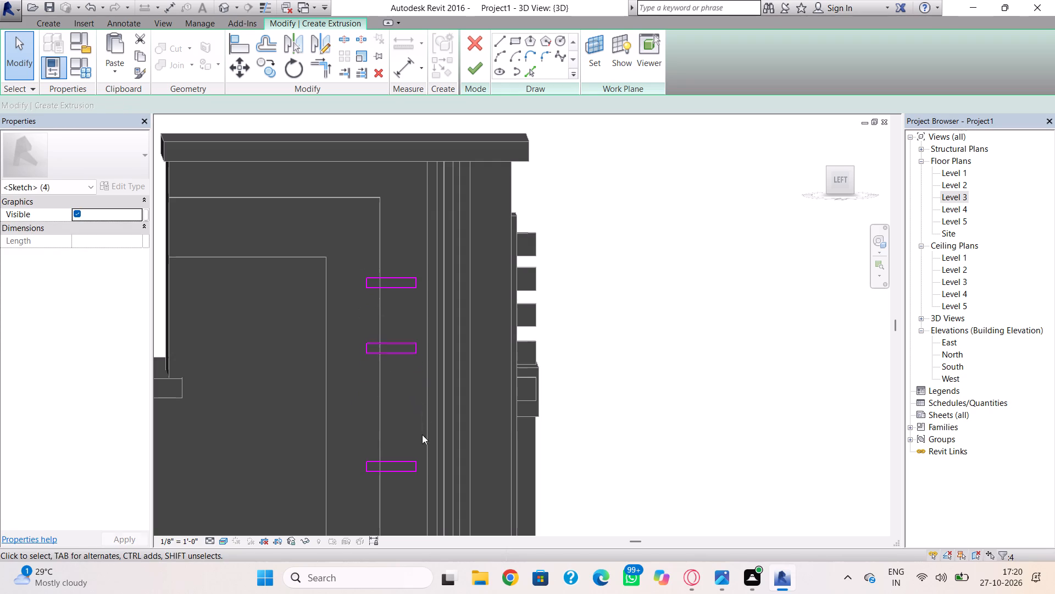
drag(422, 435, 337, 486)
key(Up)
key(Up)
key(Up)
key(Up)
key(Up)
key(Up)
key(Up)
key(Up)
key(Up)
key(Up)
key(Up)
key(Up)
key(Up)
key(Up)
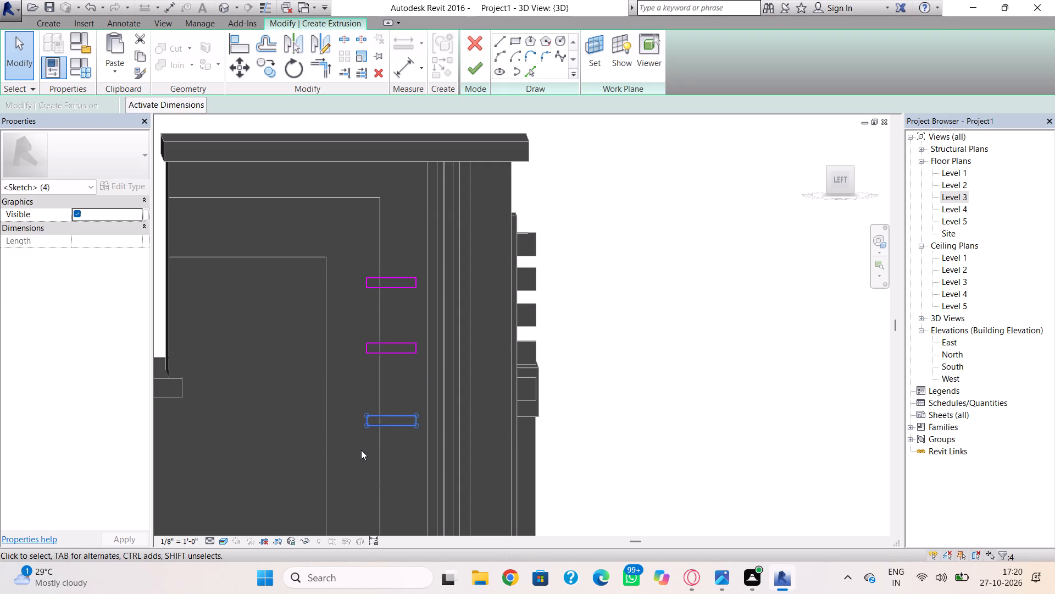
key(Up)
Move the fourth small rectangle up the leg to close the wide gap below the third.
scroll(421, 430, down, 3)
middle_drag(413, 359, 397, 240)
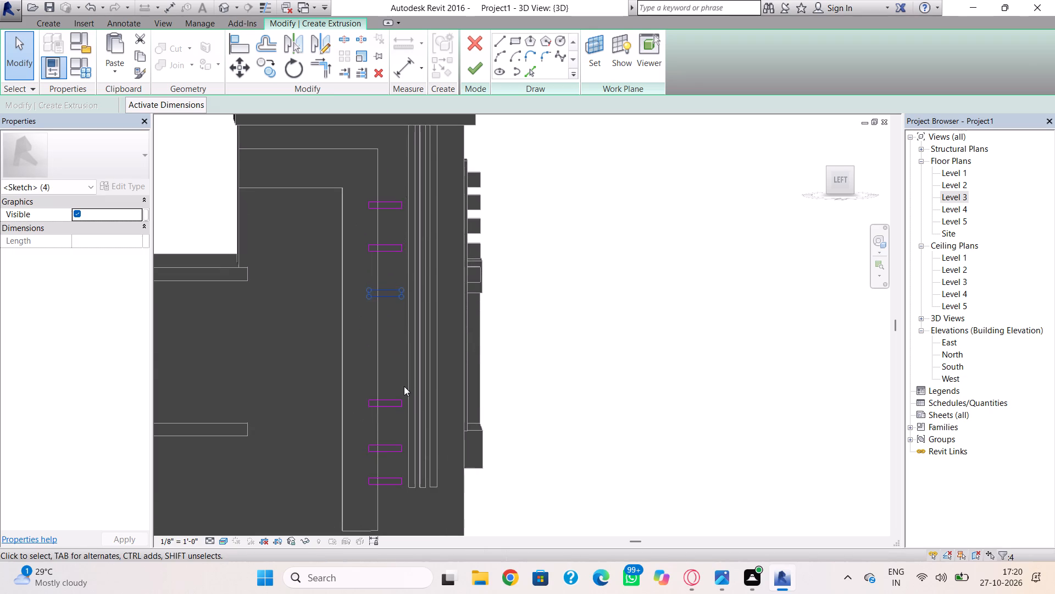
drag(416, 386, 353, 426)
key(Up)
key(Up)
key(Up)
key(Up)
key(Up)
key(Up)
key(Up)
key(Up)
key(Up)
key(Up)
key(Up)
key(Up)
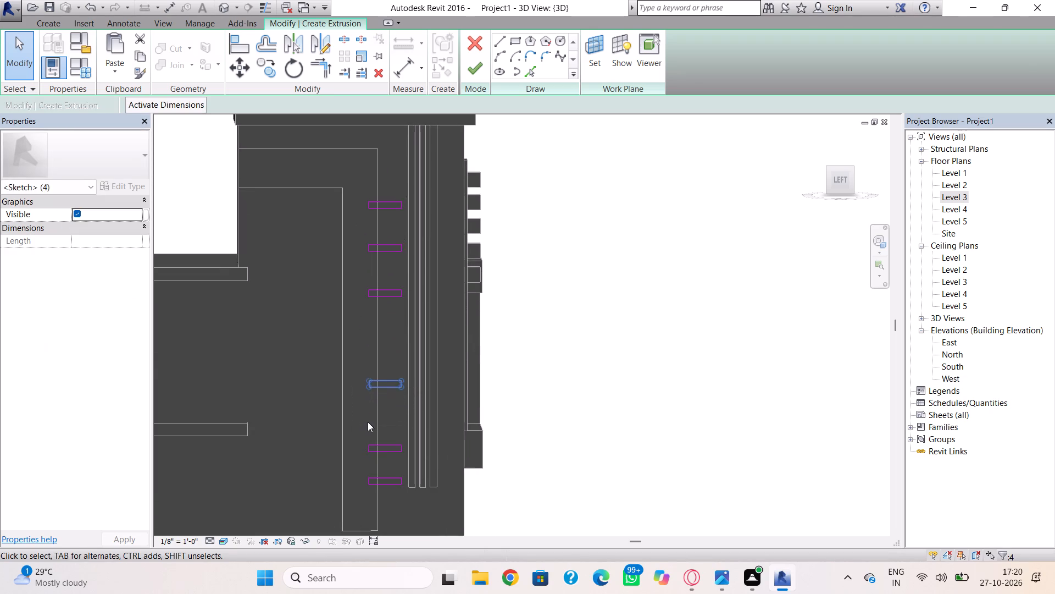
key(Up)
key(Up)
key(Up)
key(Up)
key(Up)
key(Up)
key(Up)
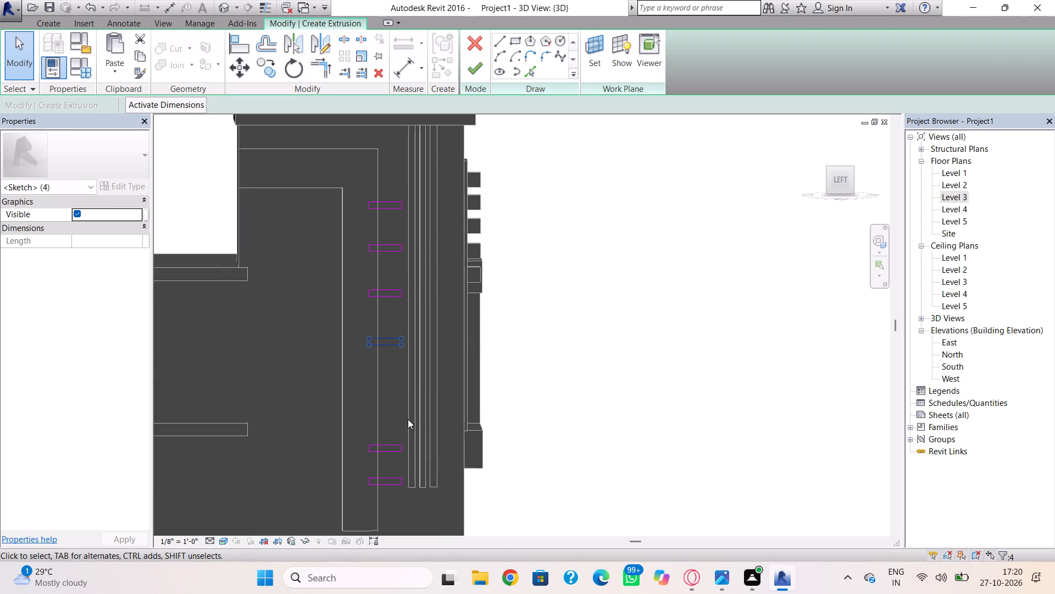
key(Down)
key(Down)
Move the fifth small rectangle up the leg to a short distance below the fourth.
drag(421, 419, 354, 458)
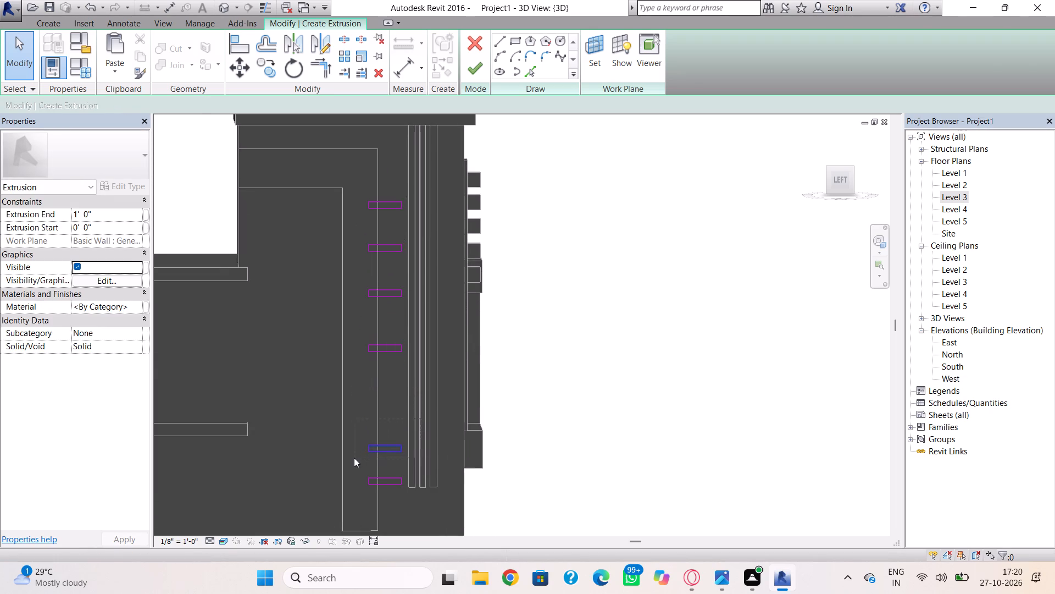
drag(354, 458, 353, 458)
key(Up)
key(Up)
key(Up)
key(Up)
key(Up)
key(Up)
key(Up)
key(Up)
key(Up)
key(Up)
key(Up)
key(Up)
key(Up)
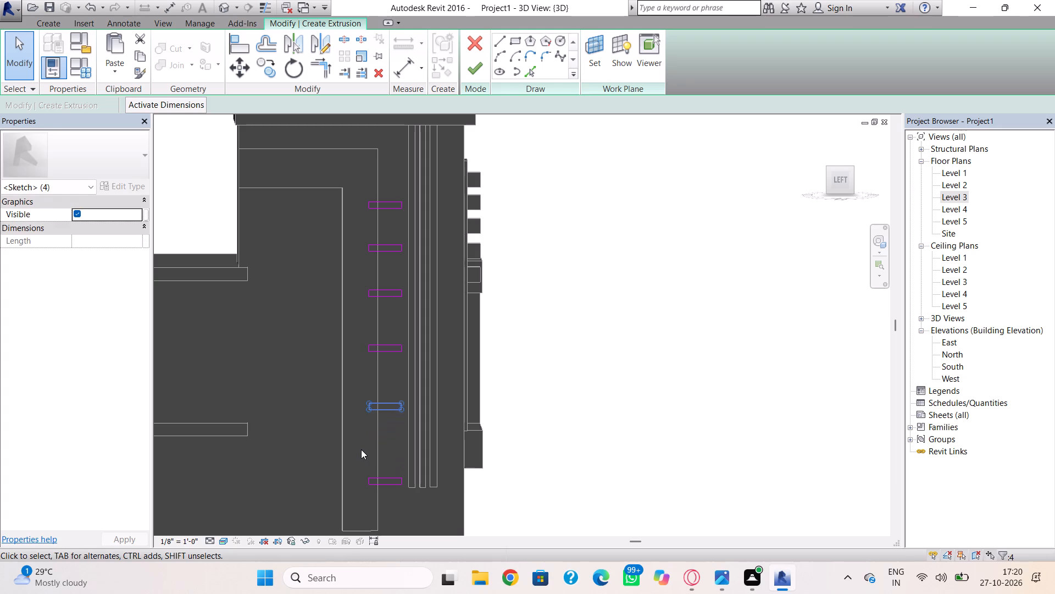
key(Up)
key(Up)
key(Up)
key(Up)
key(Up)
key(Up)
Move the lowest small rectangle up the leg to a short distance below the fifth.
drag(425, 447, 359, 494)
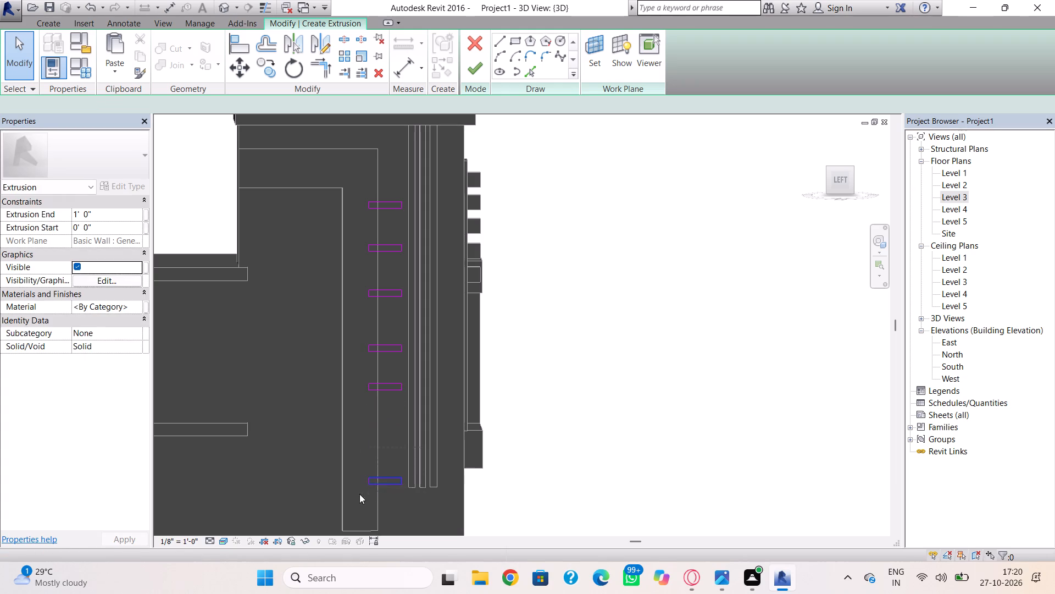
drag(359, 494, 351, 495)
key(Up)
key(Up)
key(Up)
key(Up)
key(Up)
key(Up)
key(Up)
key(Up)
key(Up)
key(Up)
key(Up)
key(Up)
key(Up)
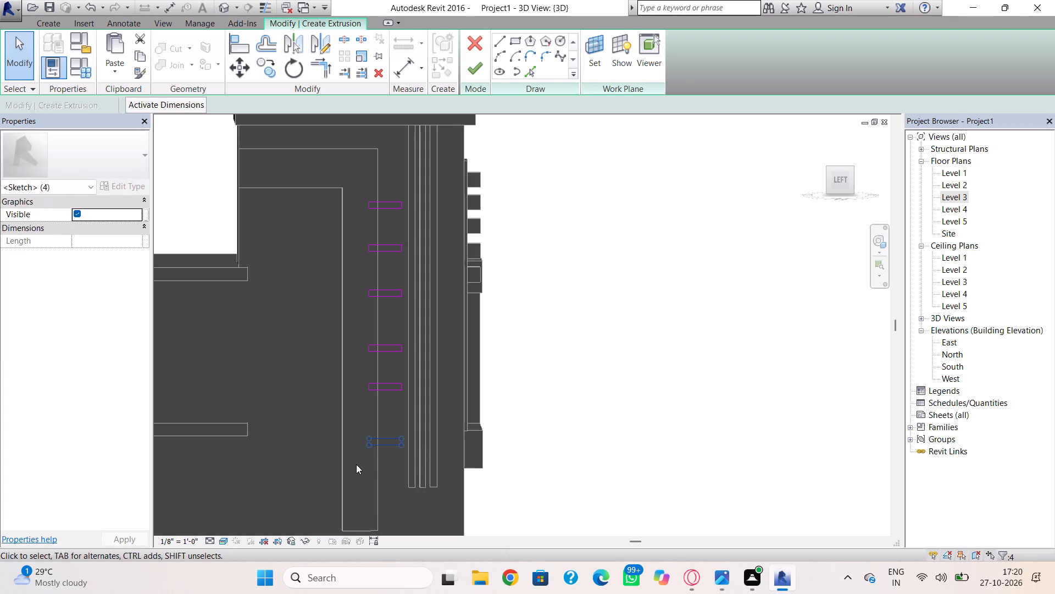
key(Up)
key(Up)
key(Up)
key(Up)
Nudge the fifth small rectangle slightly further up.
drag(419, 372, 403, 378)
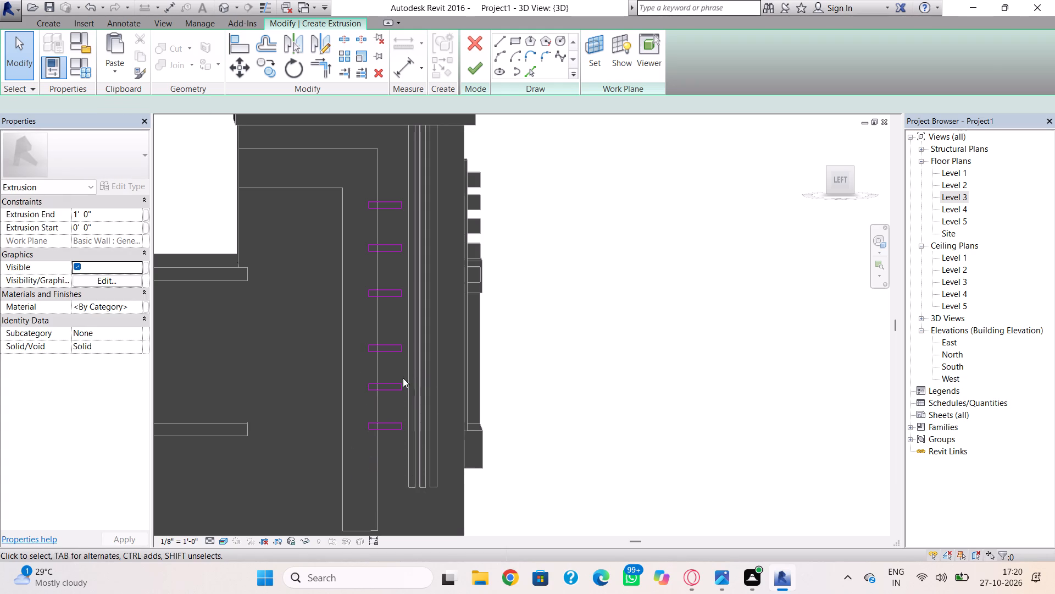
drag(403, 378, 330, 402)
key(Up)
key(Up)
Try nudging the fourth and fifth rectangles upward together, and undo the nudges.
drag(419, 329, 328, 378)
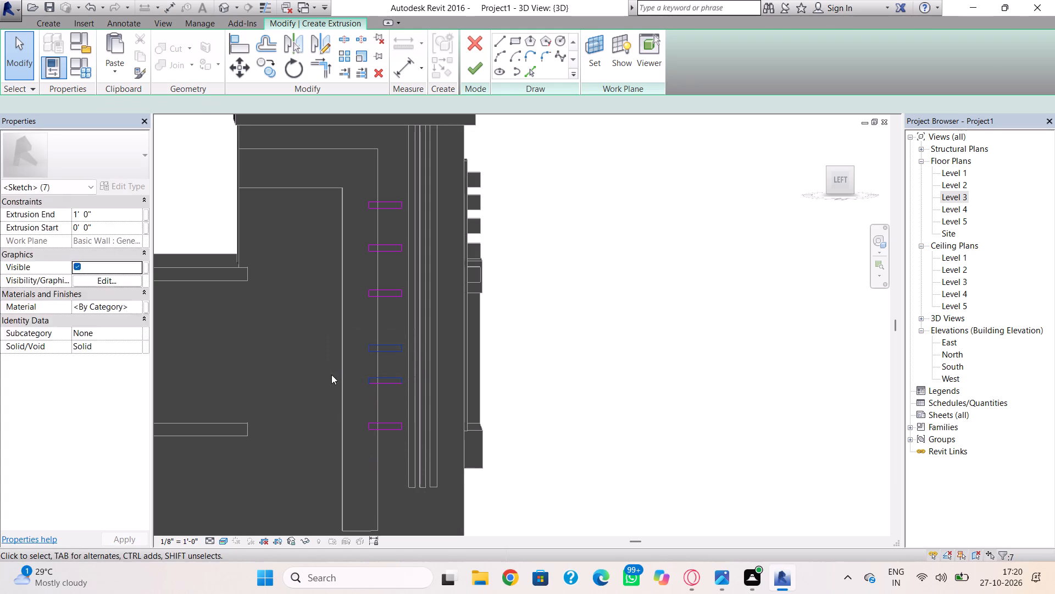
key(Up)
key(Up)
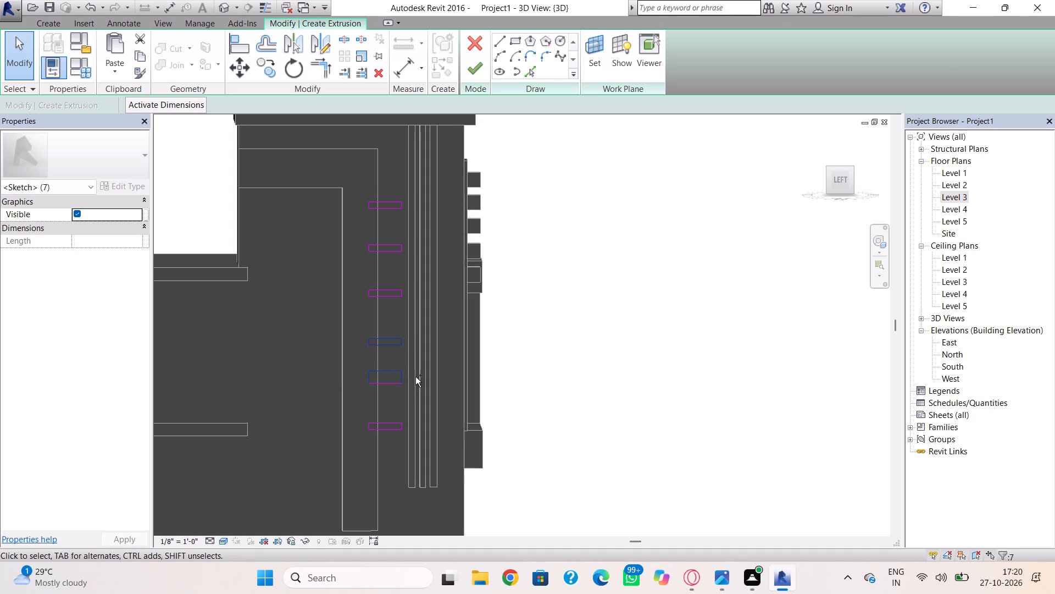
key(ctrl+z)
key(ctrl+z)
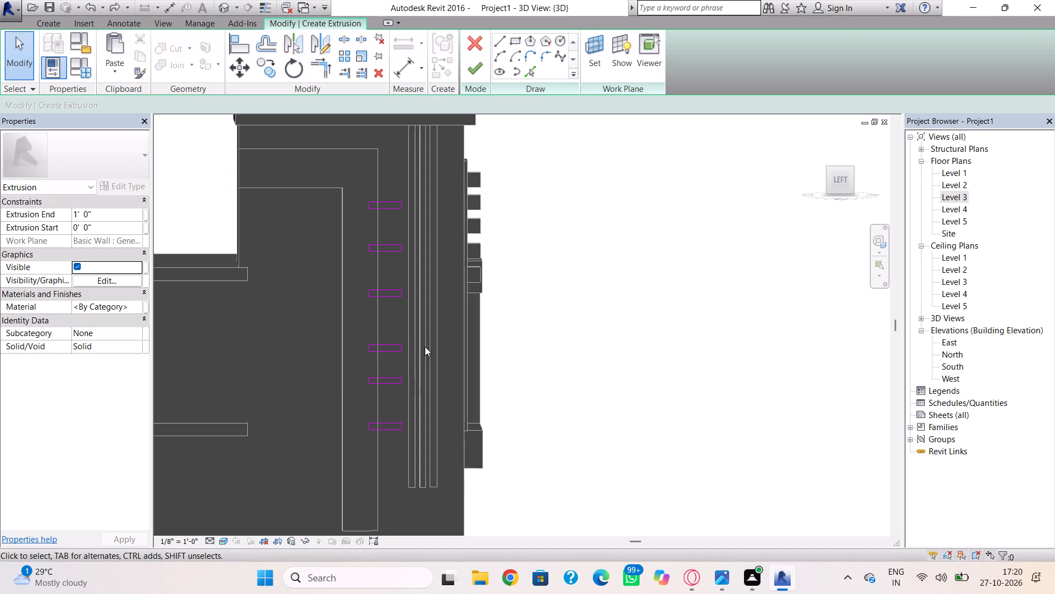
Select the complete fourth and fifth rectangles and nudge them upward together toward the third.
drag(417, 334, 349, 402)
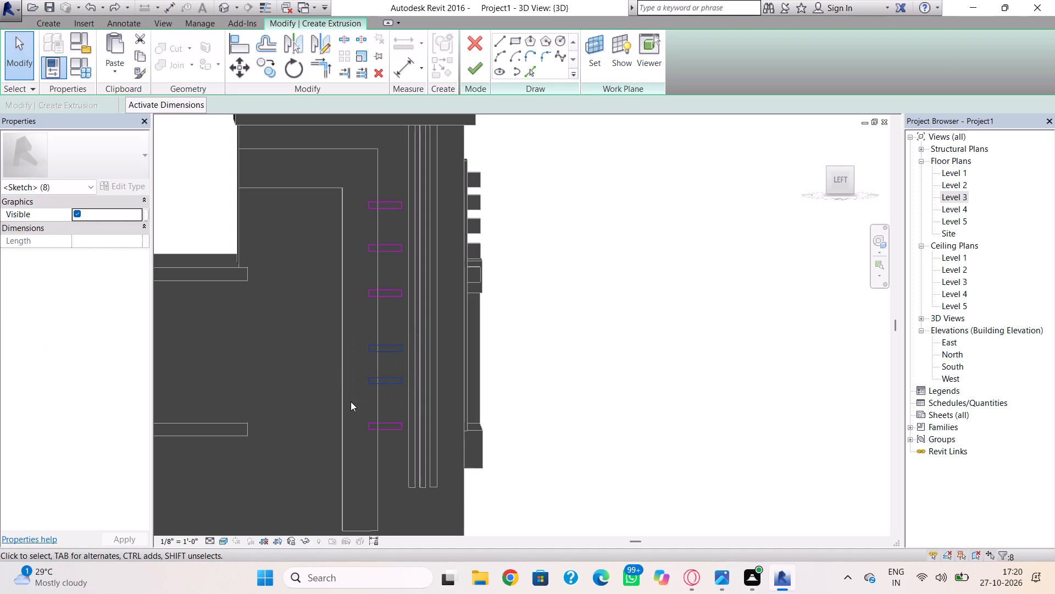
key(Up)
key(Up)
key(Up)
key(Up)
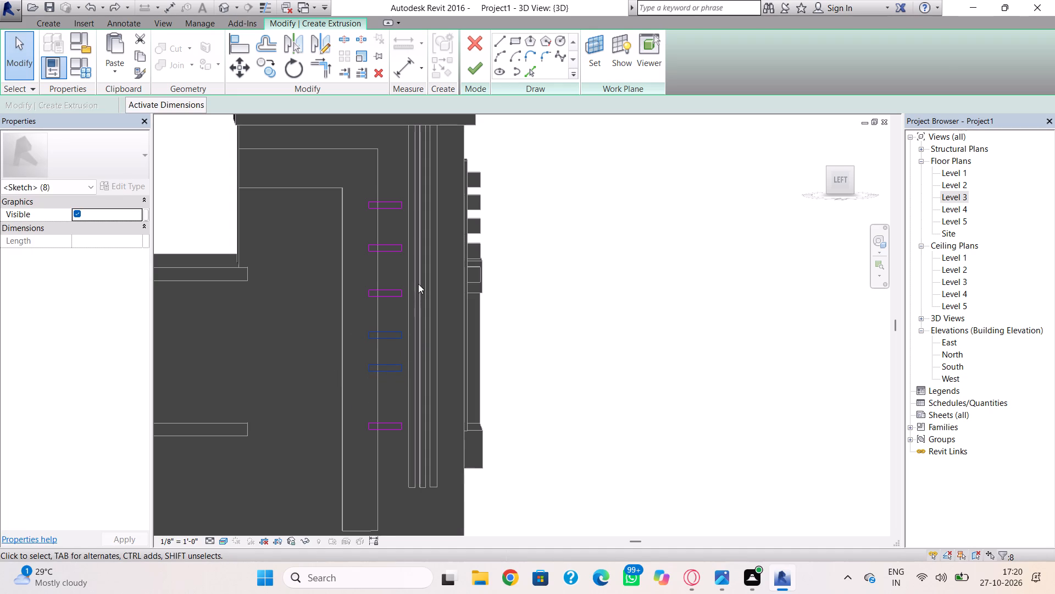
Nudge the second and third rectangles slightly upward to tighten the spacing at the top of the row.
drag(418, 283, 350, 314)
key(Up)
key(Up)
drag(418, 232, 363, 262)
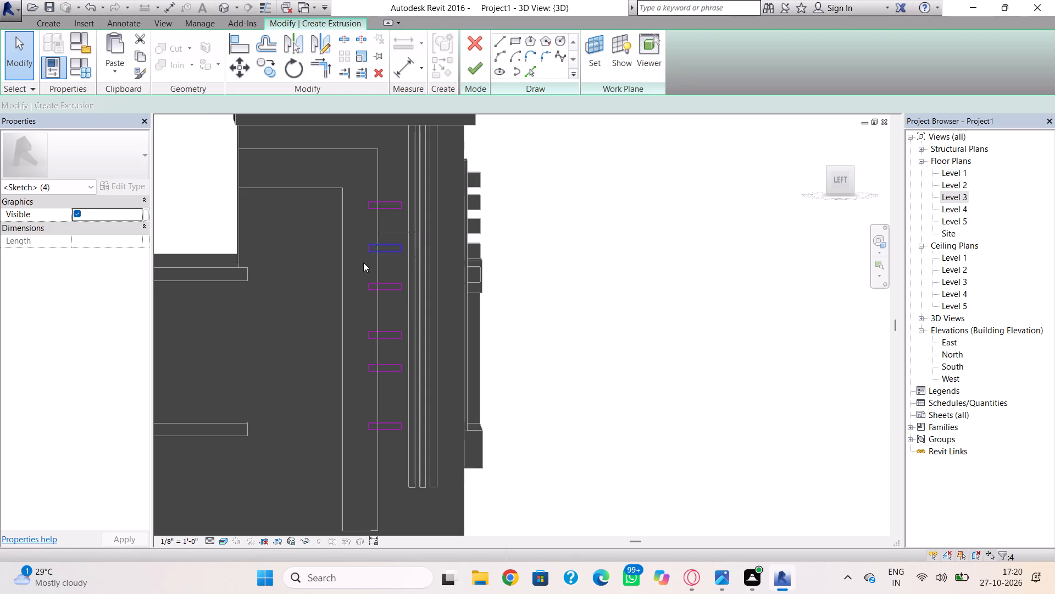
drag(363, 262, 345, 268)
key(Up)
key(Up)
drag(402, 277, 340, 311)
key(Up)
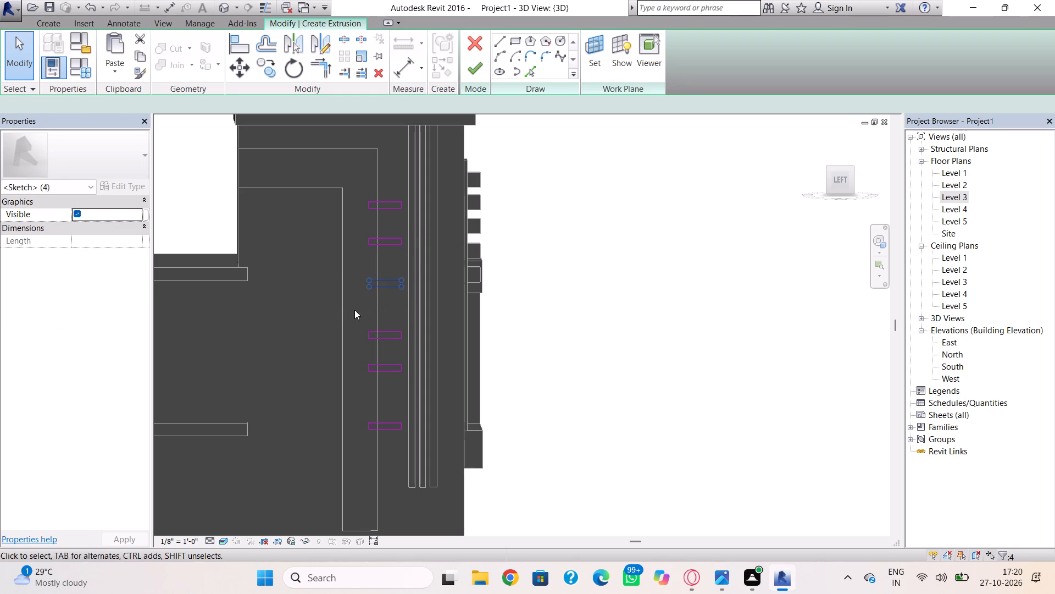
Nudge the fourth and the fifth rectangles slightly upward, one after the other.
drag(419, 323, 348, 353)
key(Up)
drag(430, 367, 366, 388)
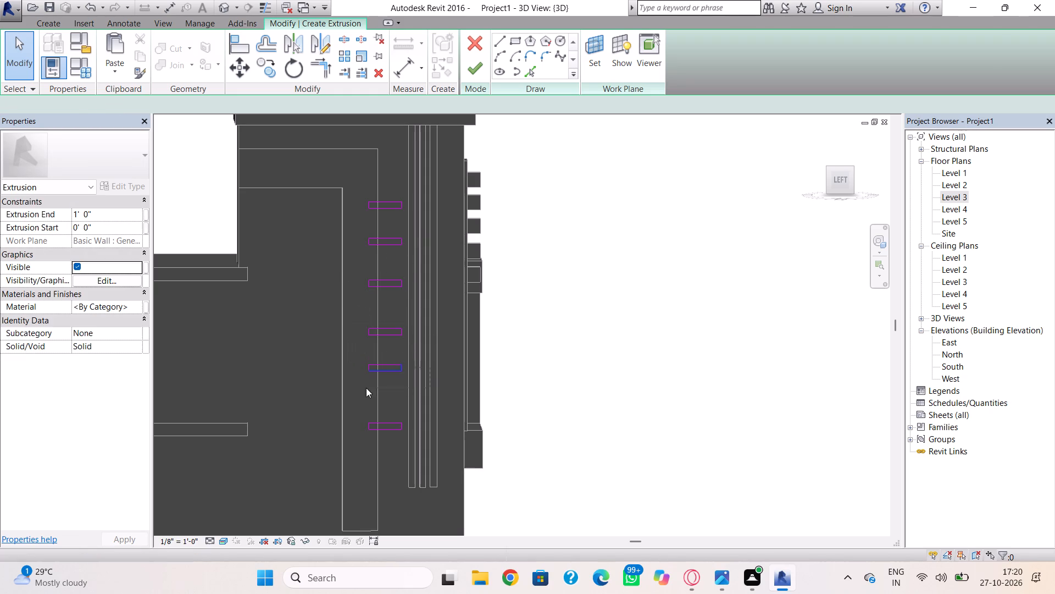
drag(366, 388, 350, 391)
drag(429, 359, 333, 385)
key(Up)
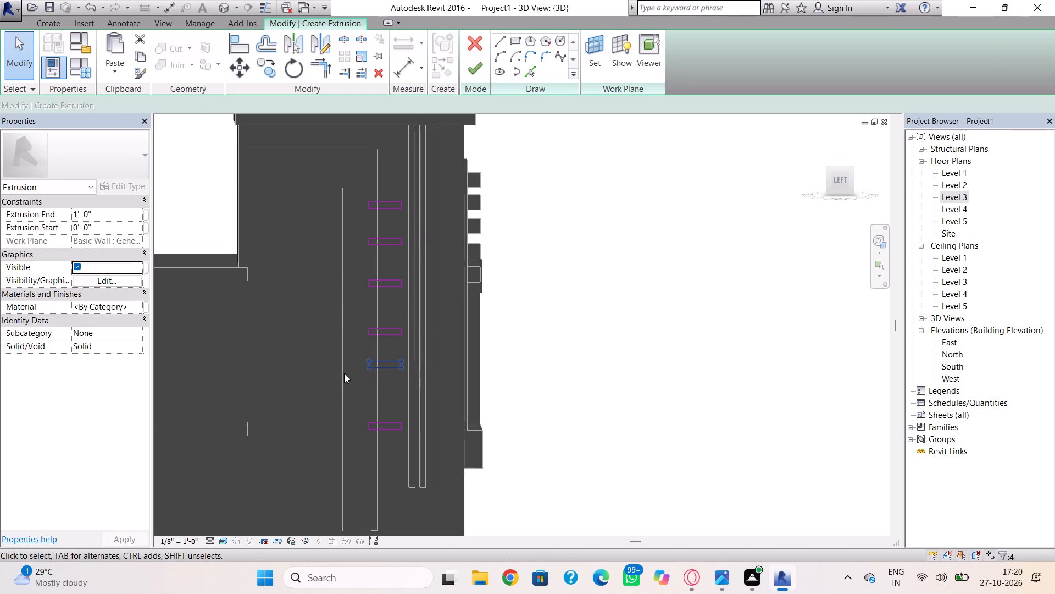
Move the lowest rectangle upward so it sits closer below the fifth one.
drag(425, 401, 348, 437)
key(Up)
key(Up)
key(Up)
key(Up)
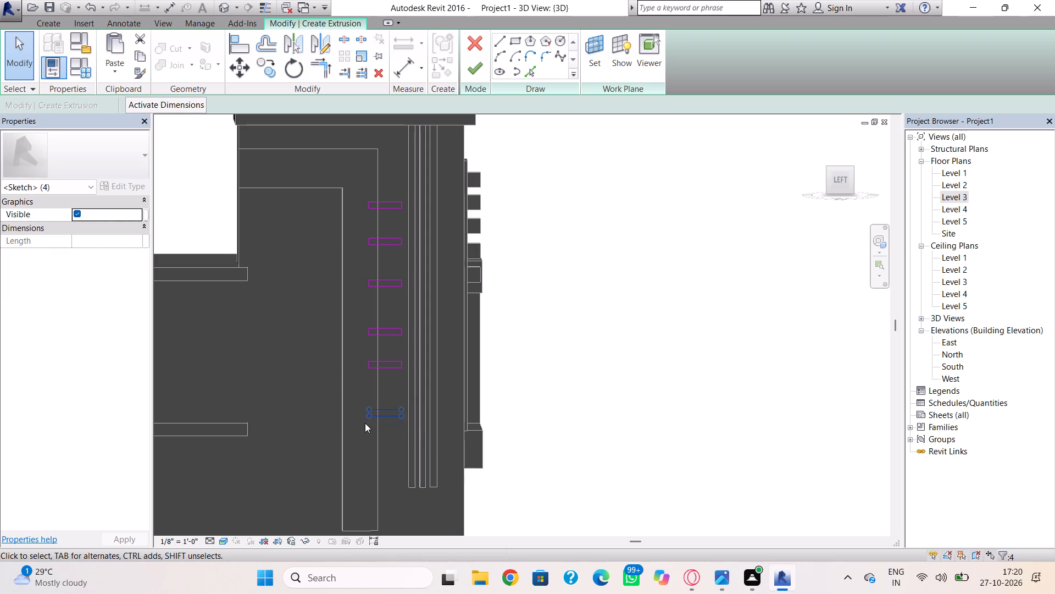
key(Up)
key(Up)
key(Up)
Nudge the third, fourth and fifth rectangles slightly upward to even out their spacing.
drag(418, 277, 342, 300)
key(Up)
key(Up)
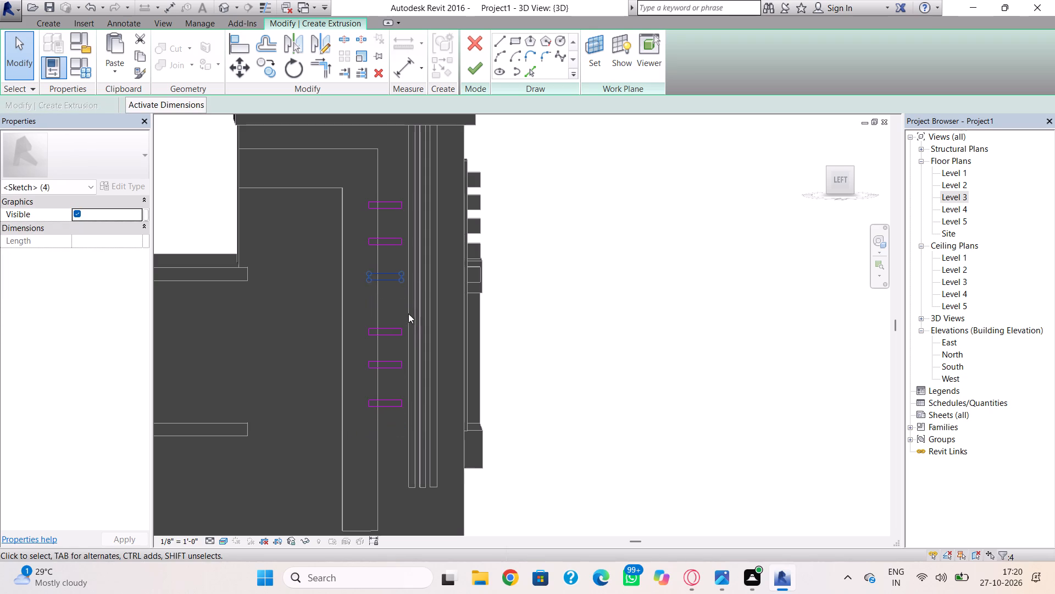
drag(408, 313, 336, 358)
key(Up)
key(Up)
drag(412, 356, 352, 378)
key(Up)
key(Up)
Nudge the lowest rectangle slightly upward to match the spacing of the ones above it.
drag(398, 383, 356, 420)
drag(423, 387, 413, 398)
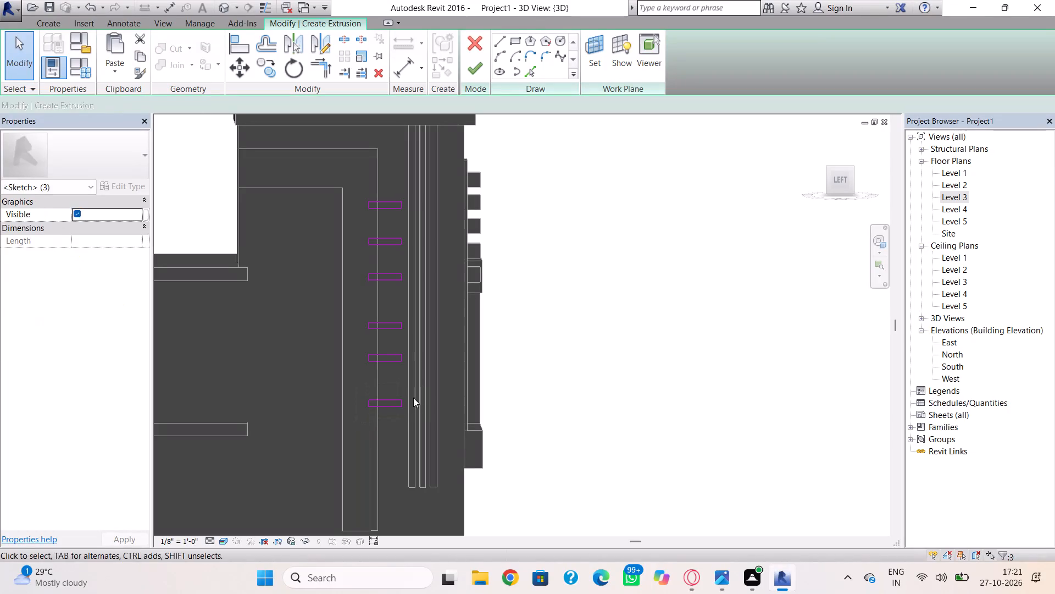
drag(413, 398, 353, 414)
key(Up)
key(Up)
key(Up)
click(364, 404)
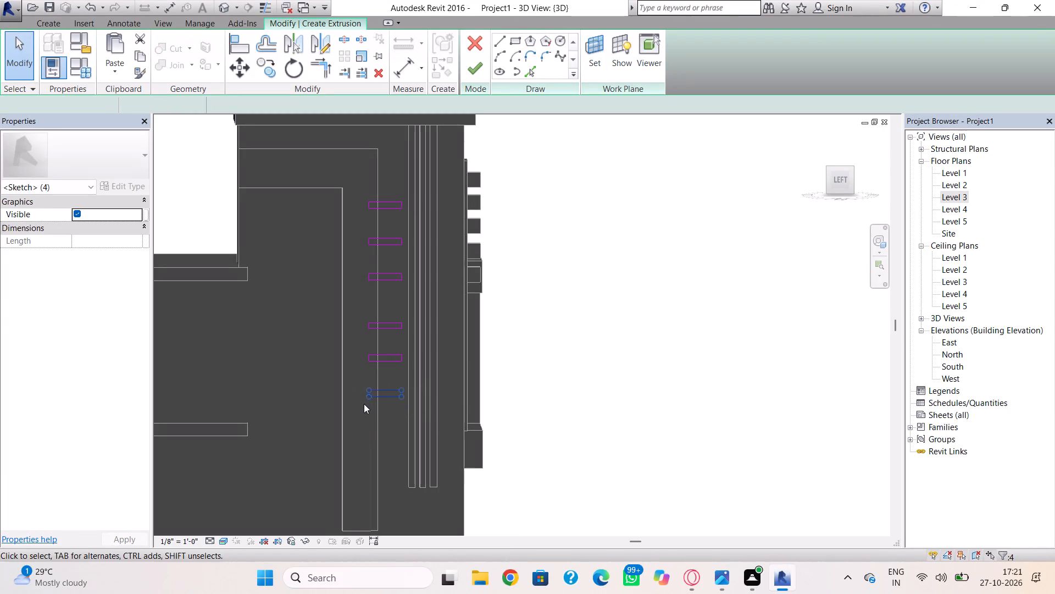
Copy the lower three small rectangles and paste them vertically aligned below, ending near the bottom of the L-shaped band's leg.
scroll(380, 422, down, 1)
middle_drag(380, 422, 391, 373)
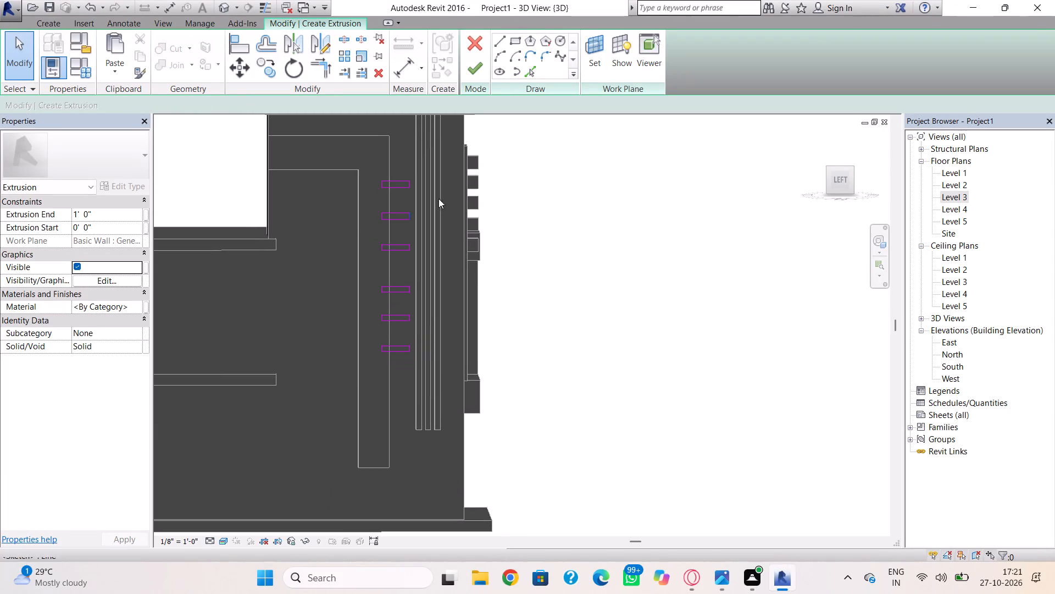
drag(422, 272, 411, 292)
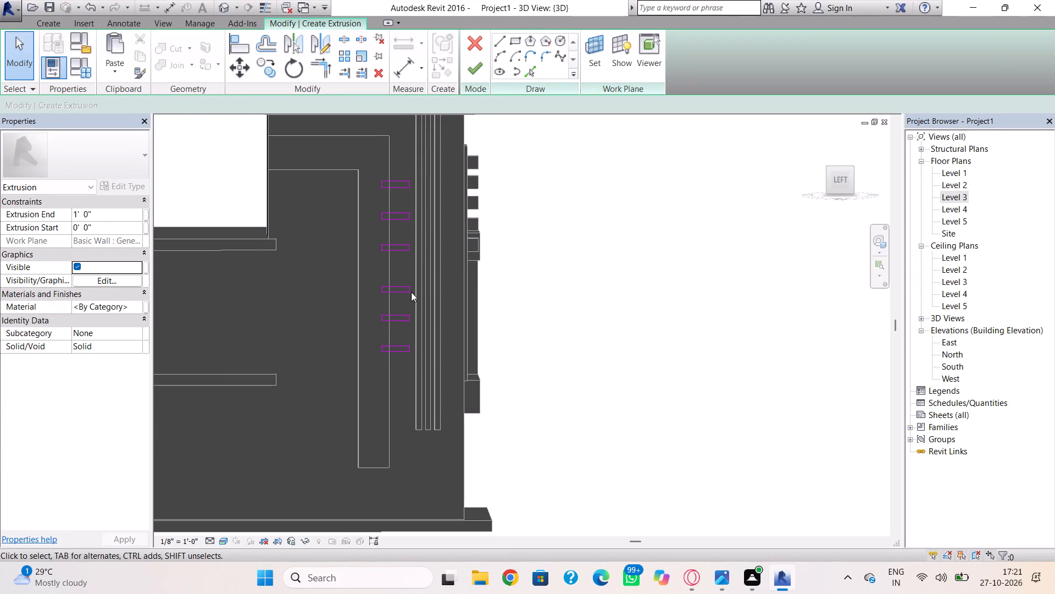
drag(411, 292, 363, 391)
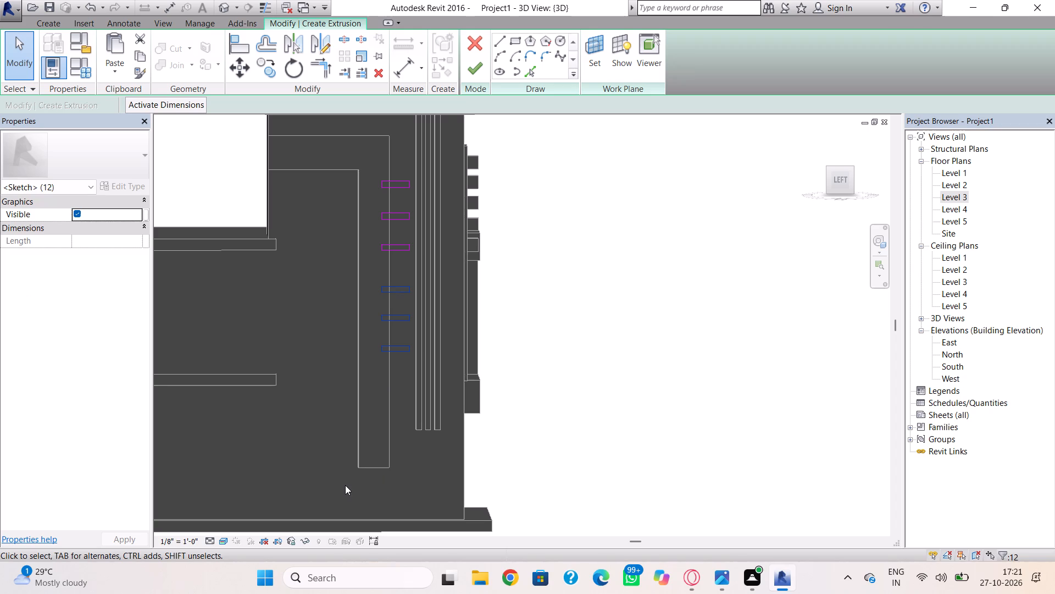
key(ctrl+c)
key(ctrl+v)
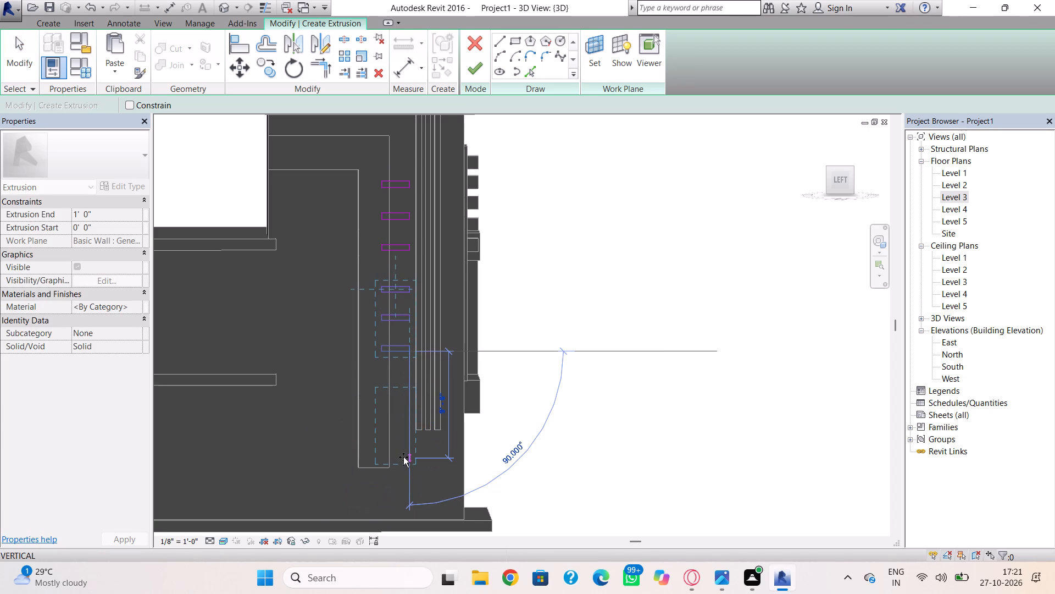
click(403, 457)
click(527, 477)
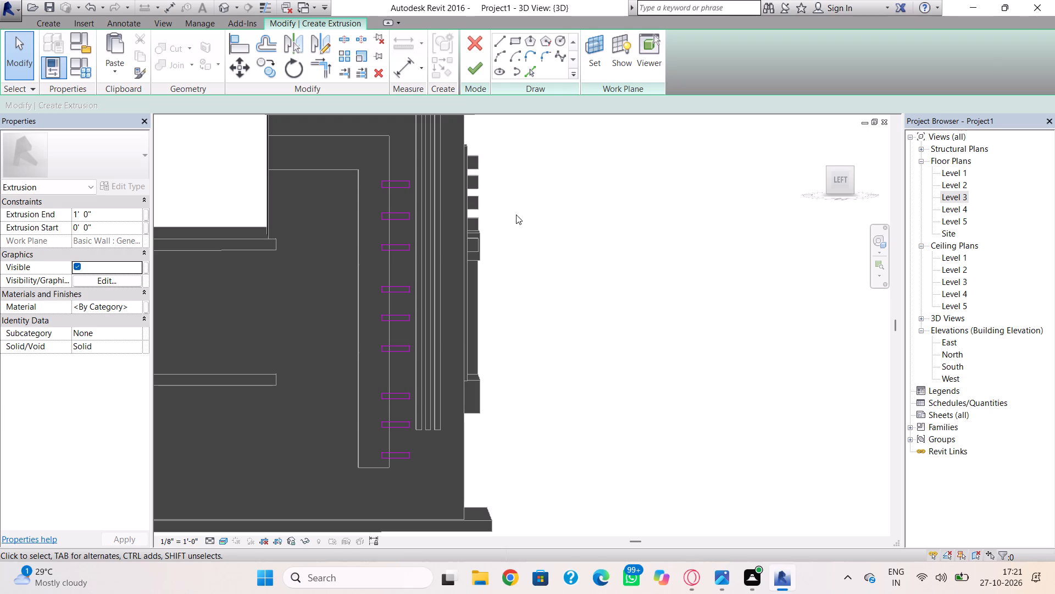
Finish the extrusion sketch of the nine small horizontal rectangles.
click(469, 73)
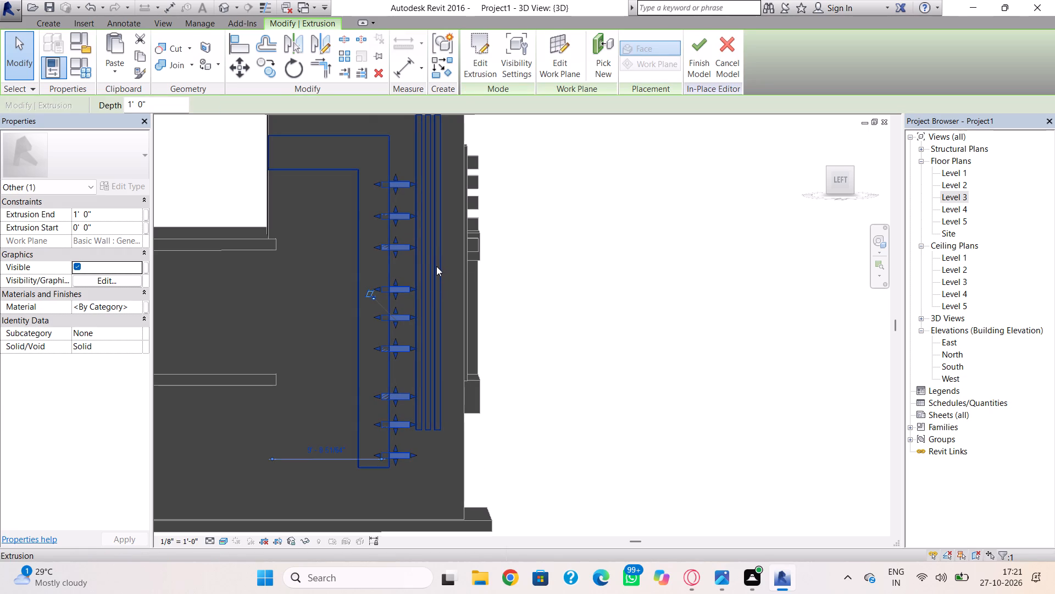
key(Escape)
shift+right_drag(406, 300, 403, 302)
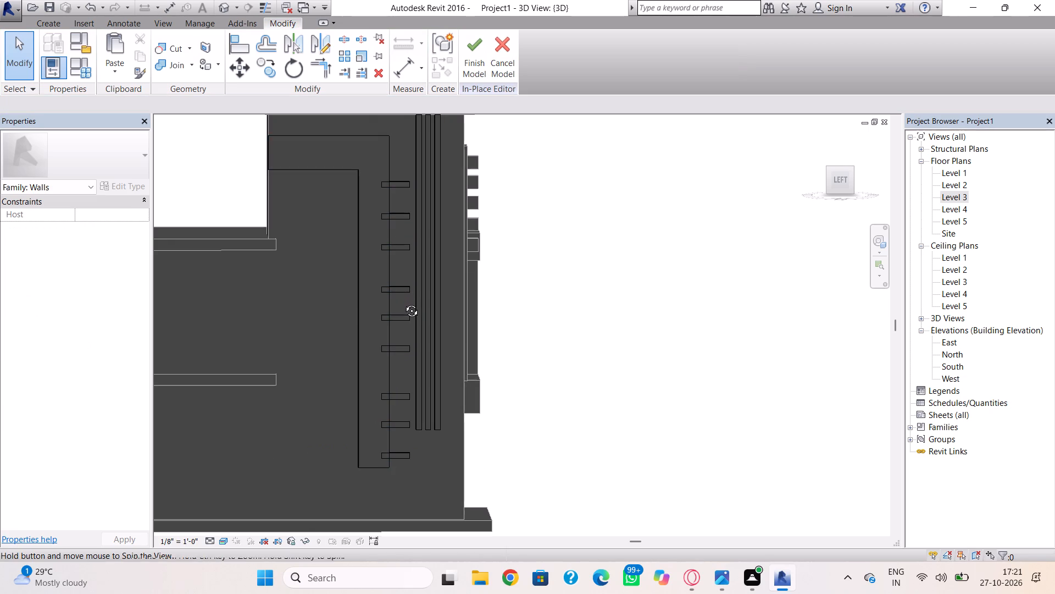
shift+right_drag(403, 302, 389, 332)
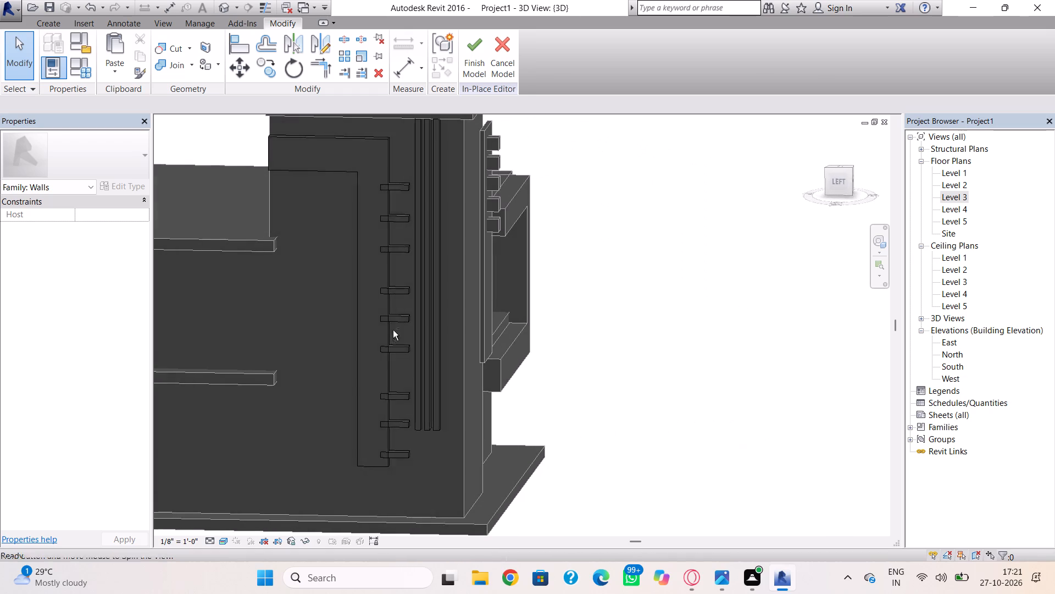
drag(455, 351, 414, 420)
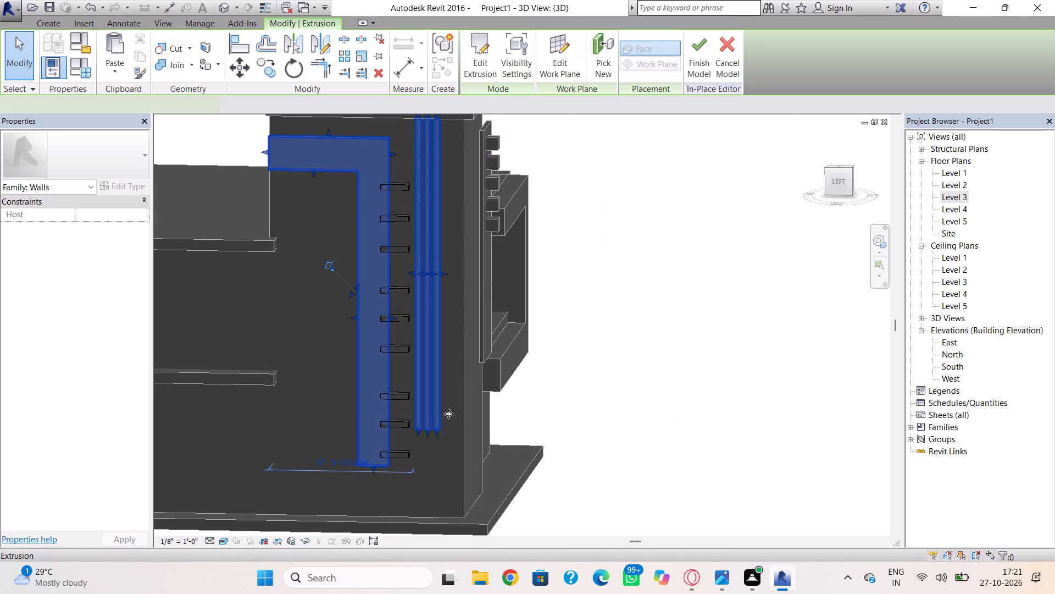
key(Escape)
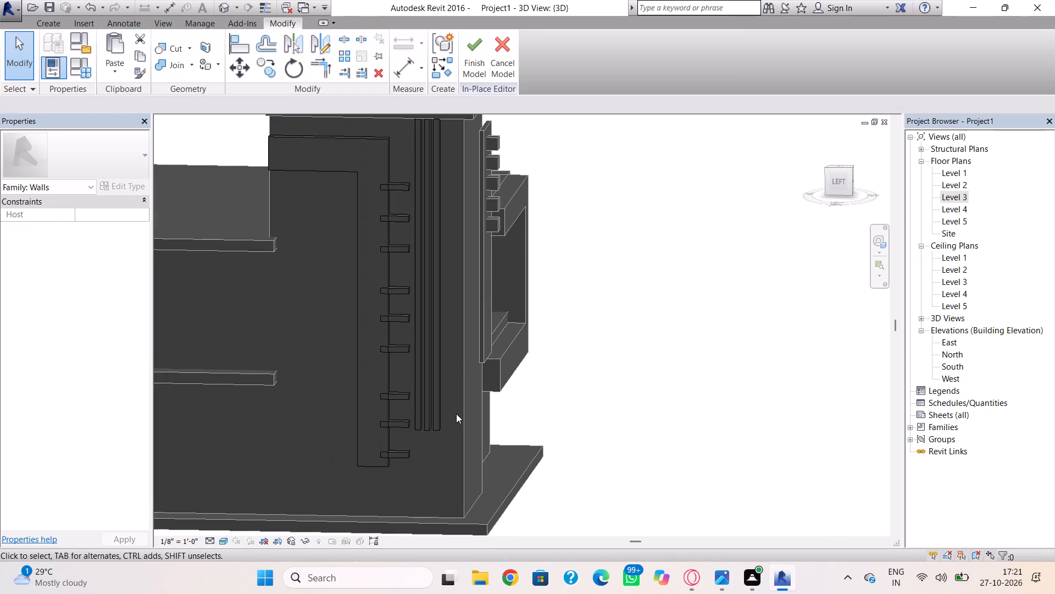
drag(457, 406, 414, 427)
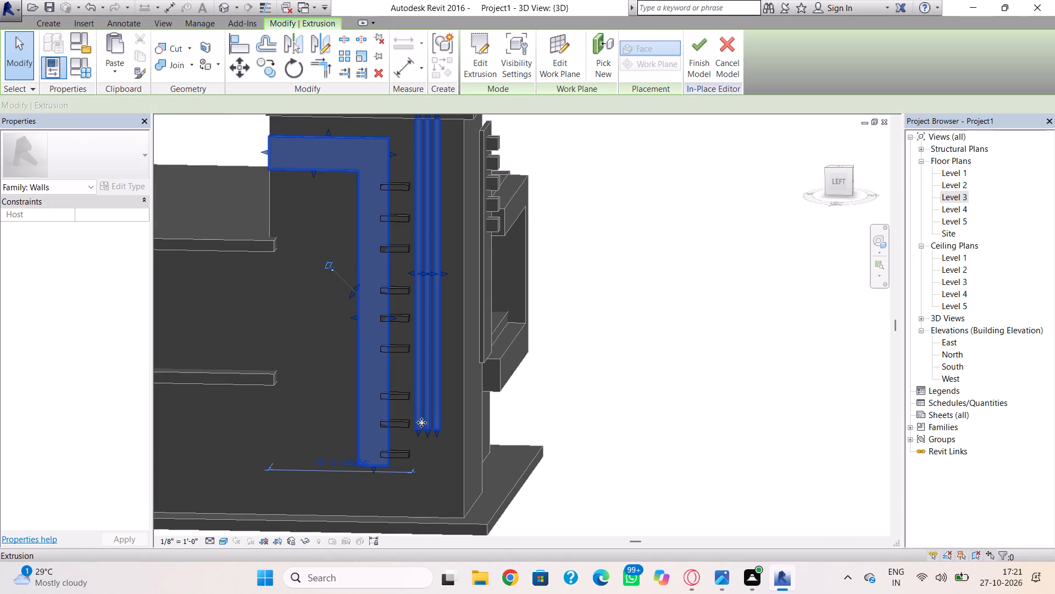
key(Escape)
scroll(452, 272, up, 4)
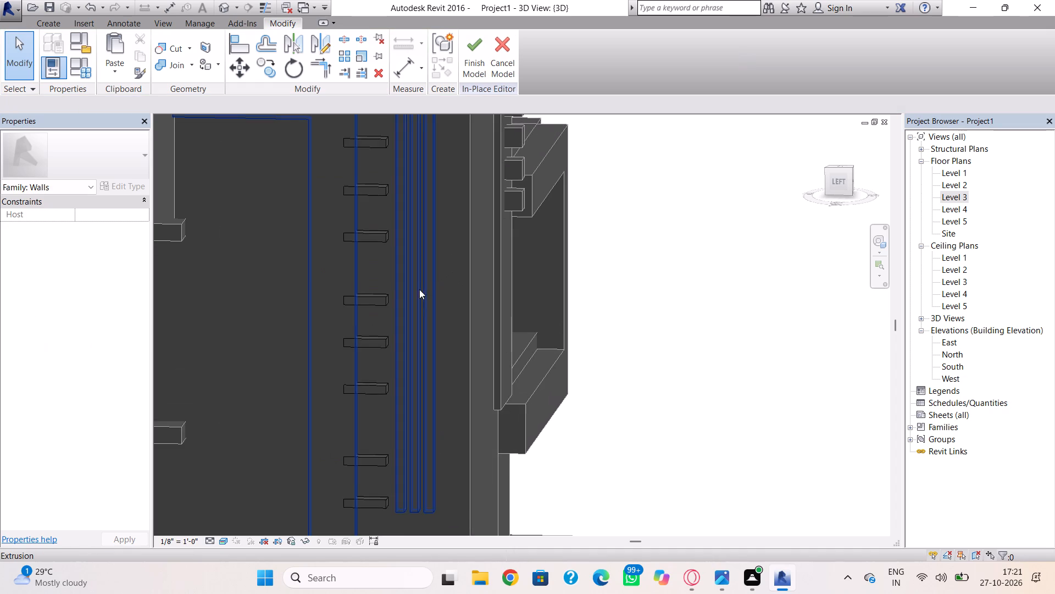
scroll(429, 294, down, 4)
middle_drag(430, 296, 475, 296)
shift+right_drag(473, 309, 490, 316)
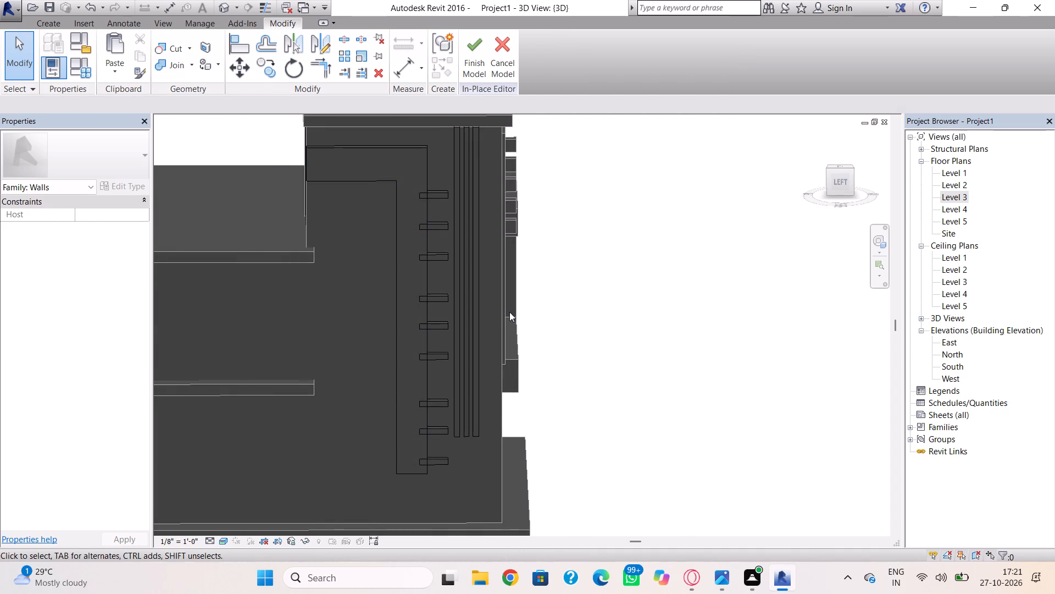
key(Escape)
Move both long edges of the vertical strip nearest the wall corner outward, widening it and opening the gap beside it.
click(484, 312)
scroll(483, 311, up, 3)
drag(482, 269, 495, 270)
scroll(468, 280, up, 3)
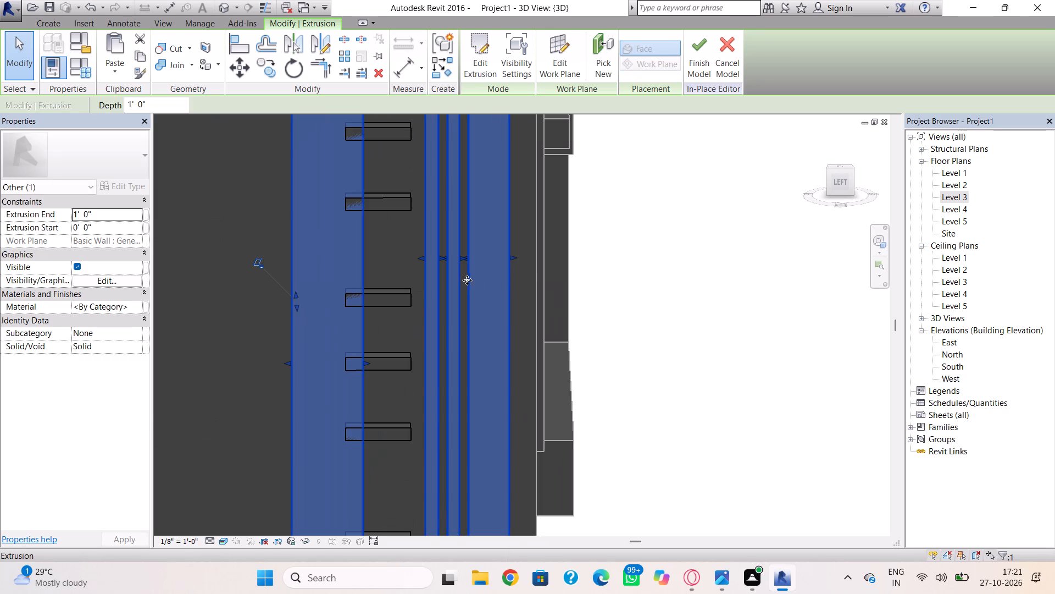
drag(466, 268, 474, 269)
scroll(470, 272, up, 4)
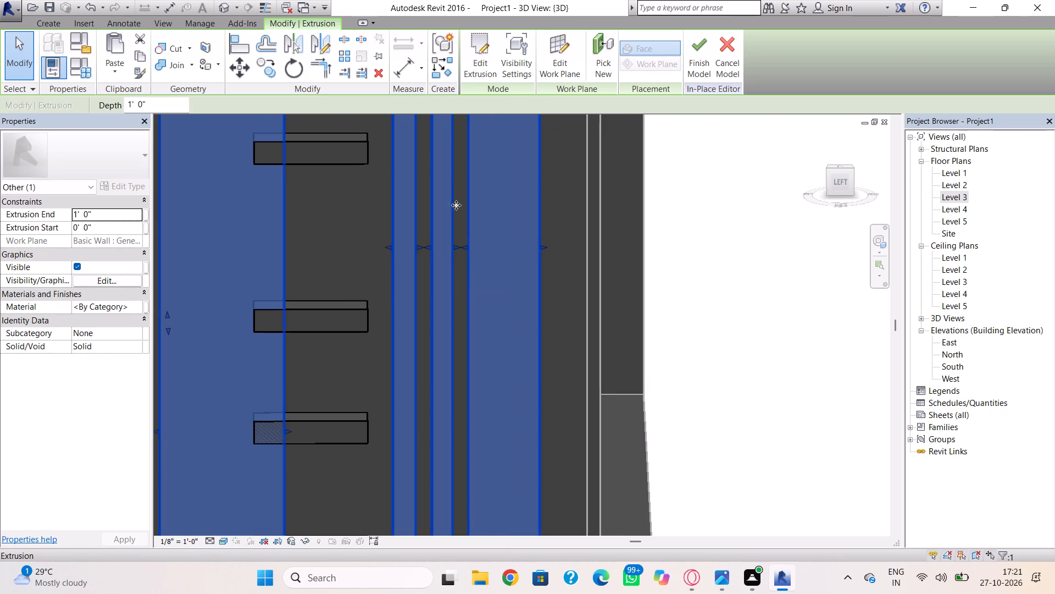
scroll(466, 226, up, 6)
drag(462, 249, 496, 258)
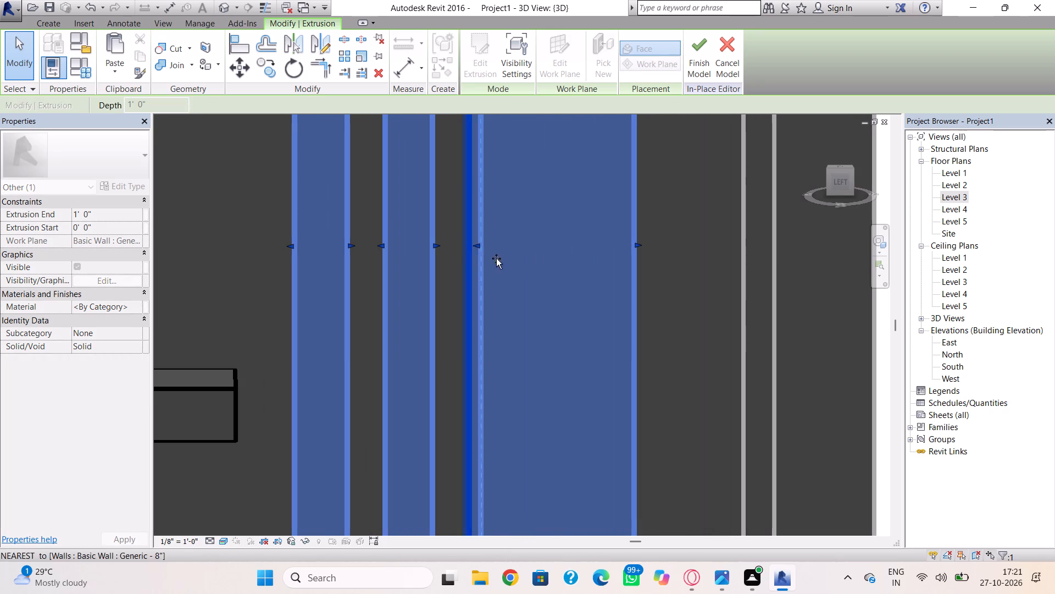
drag(496, 258, 554, 273)
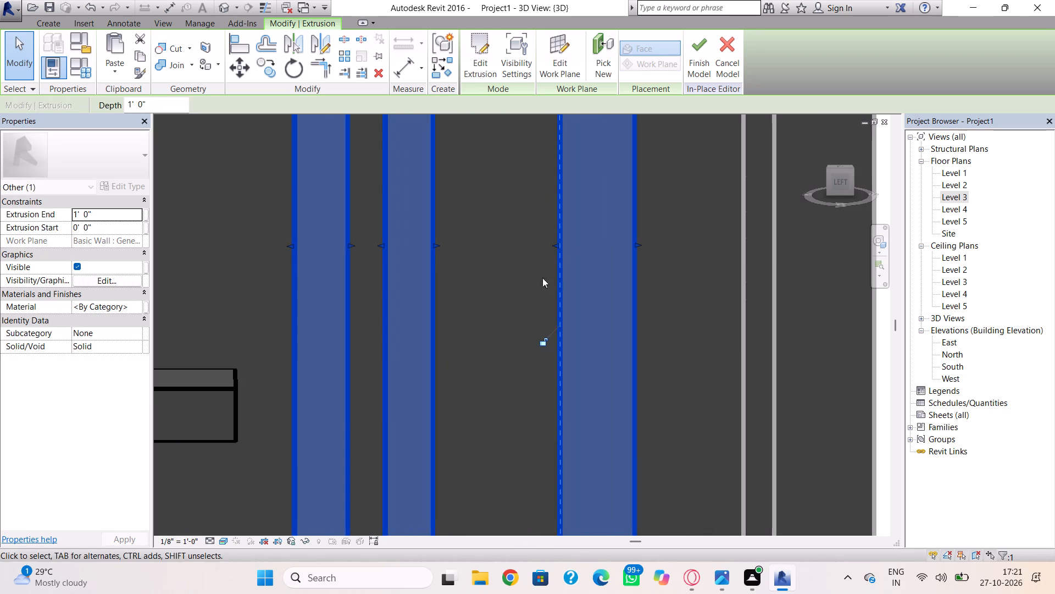
Move both long edges of the middle vertical strip toward the wall corner, widening it and narrowing the gap to the outer strip.
drag(439, 247, 515, 271)
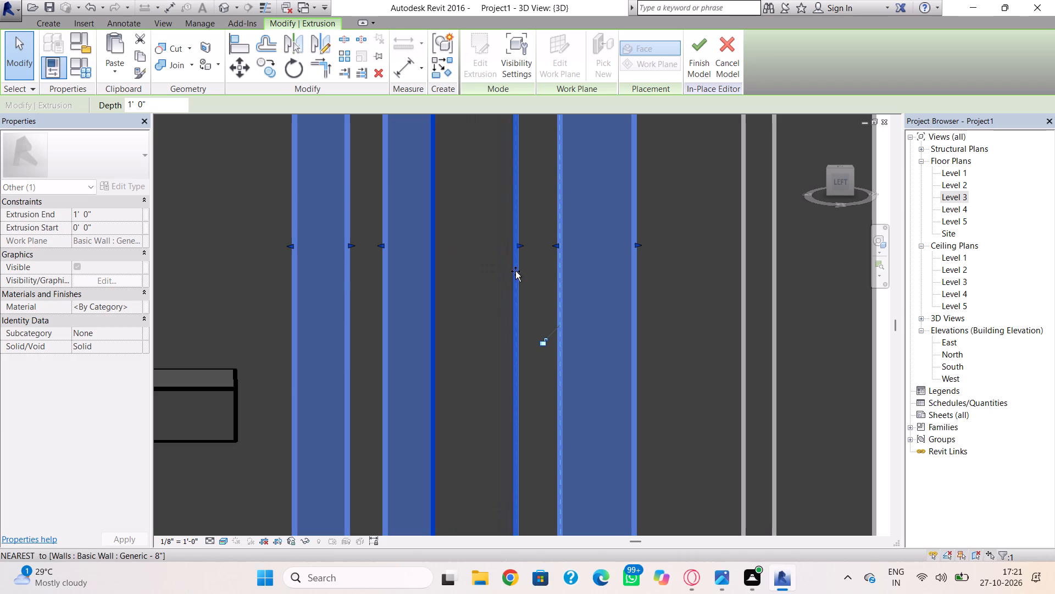
drag(515, 271, 516, 271)
drag(384, 246, 451, 268)
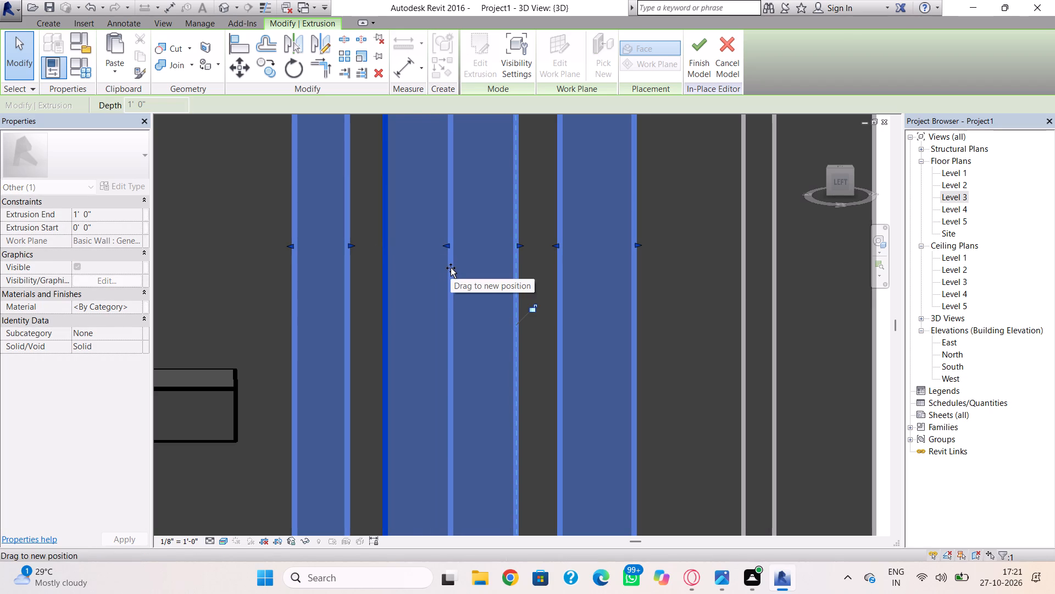
drag(451, 268, 450, 268)
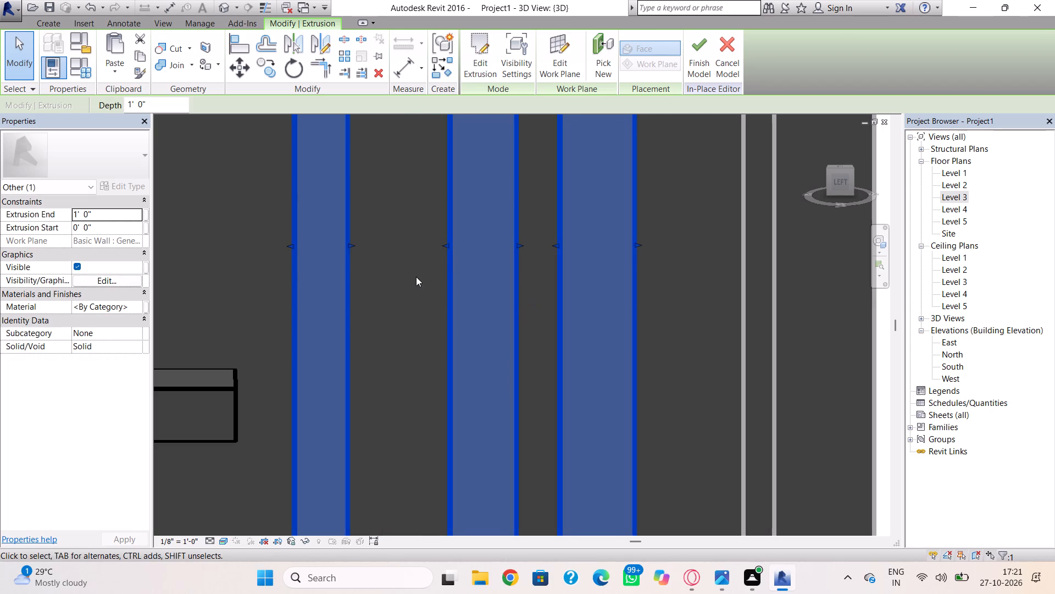
click(446, 250)
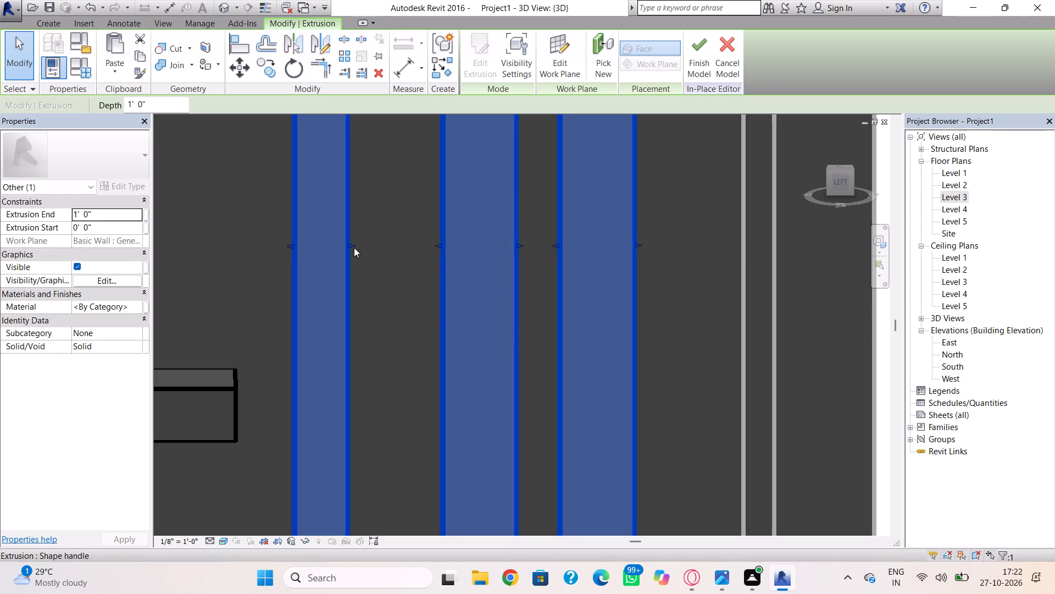
Shift both long edges of the vertical strip nearest the bars toward the middle strip, matching the other strips' width and spacing.
drag(354, 248, 397, 266)
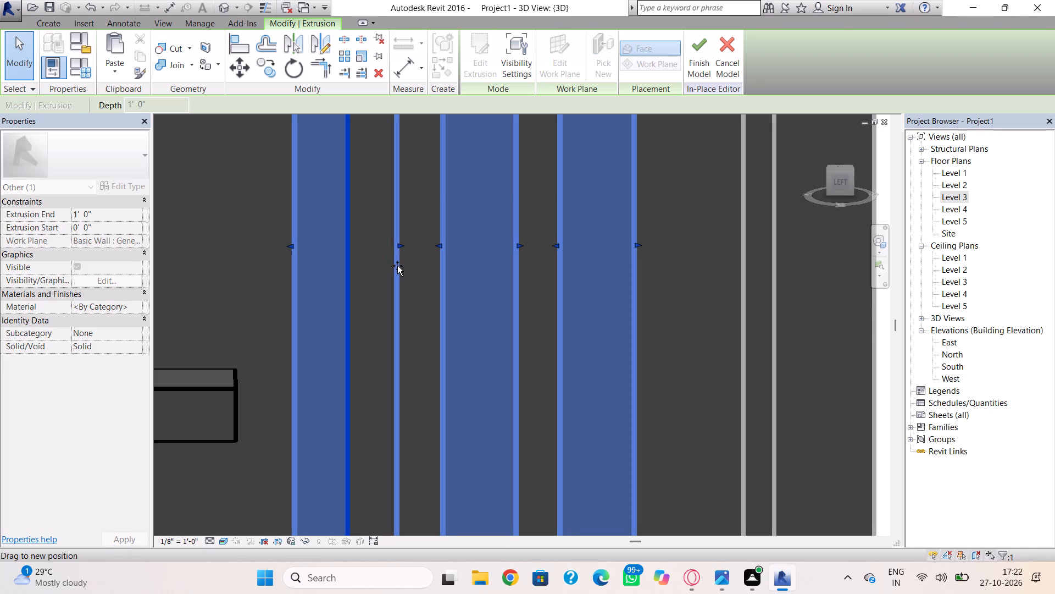
drag(397, 266, 399, 267)
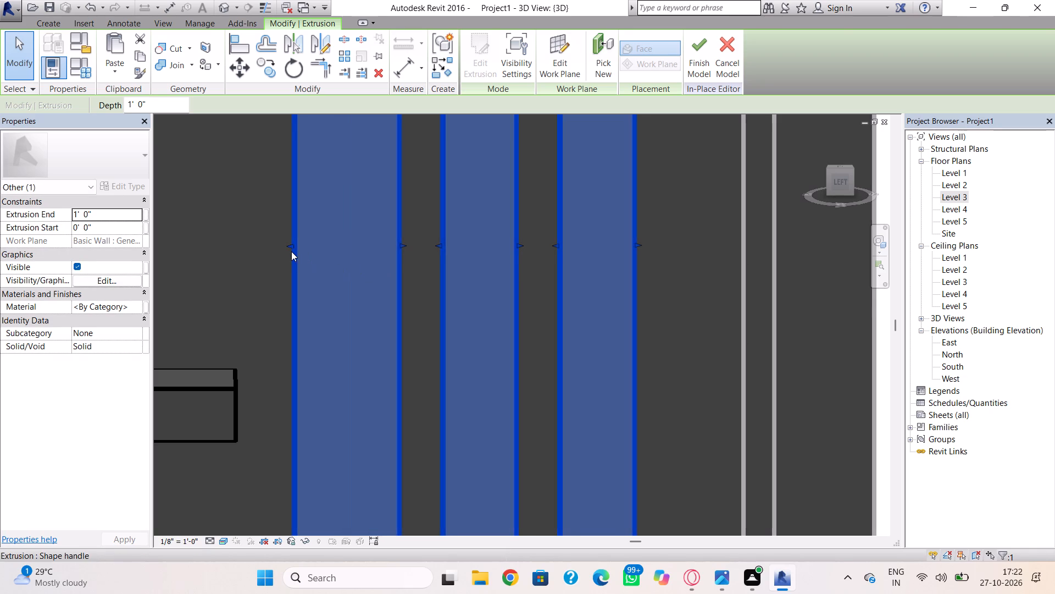
drag(291, 251, 316, 267)
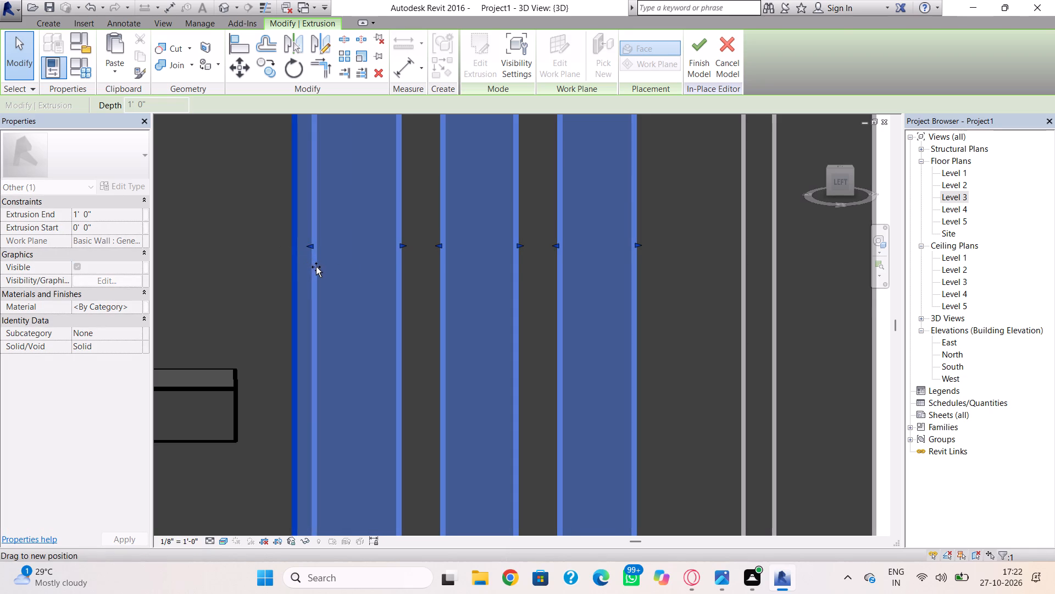
drag(316, 267, 317, 268)
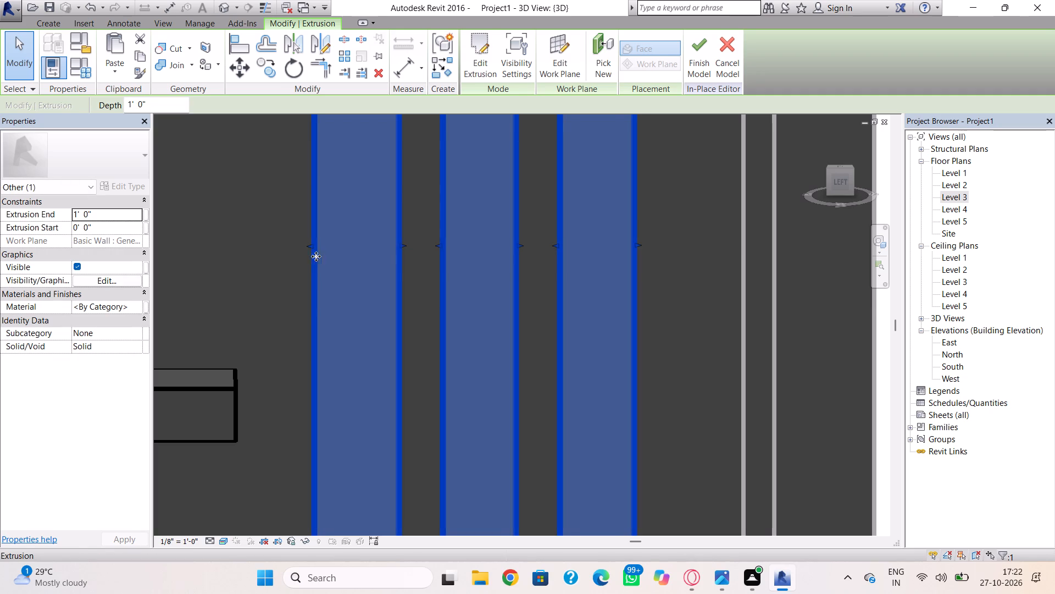
drag(311, 253, 321, 263)
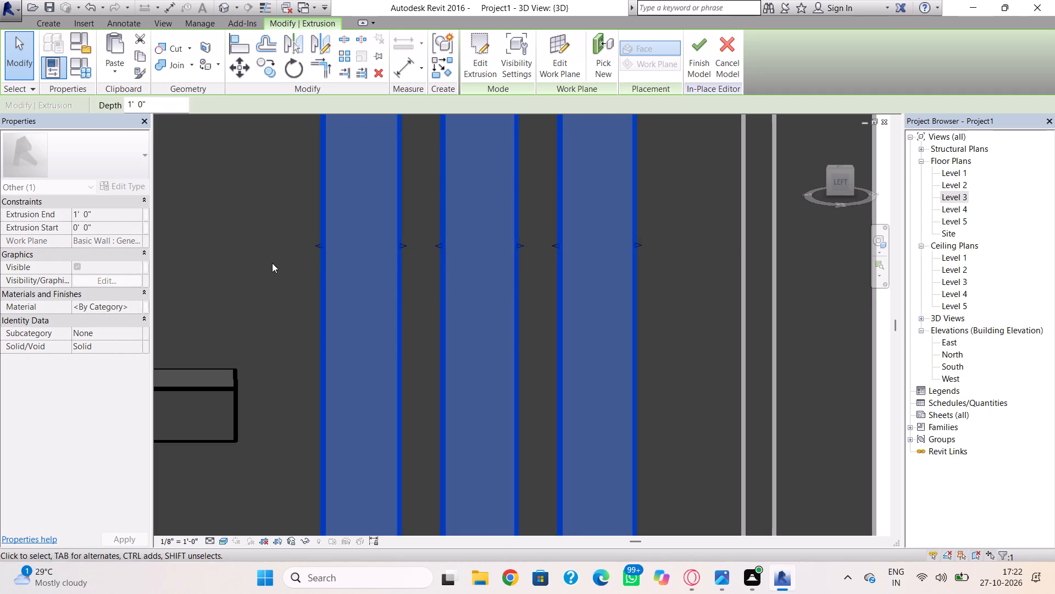
click(269, 263)
scroll(380, 267, down, 10)
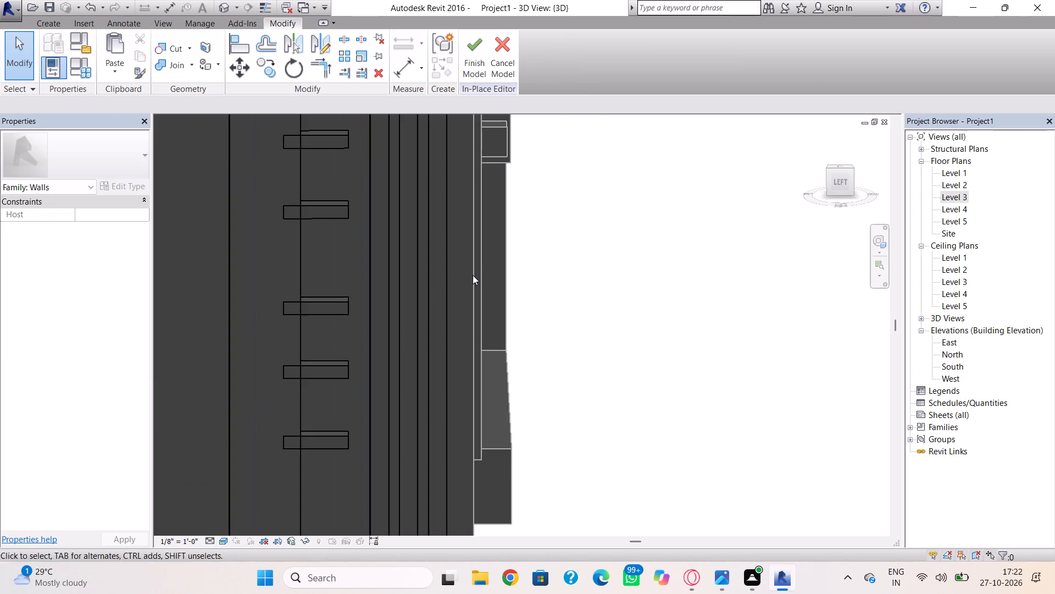
key(Escape)
Finish the in-place wall model containing the L-shaped band, vertical strips and nine small bars.
scroll(469, 279, down, 5)
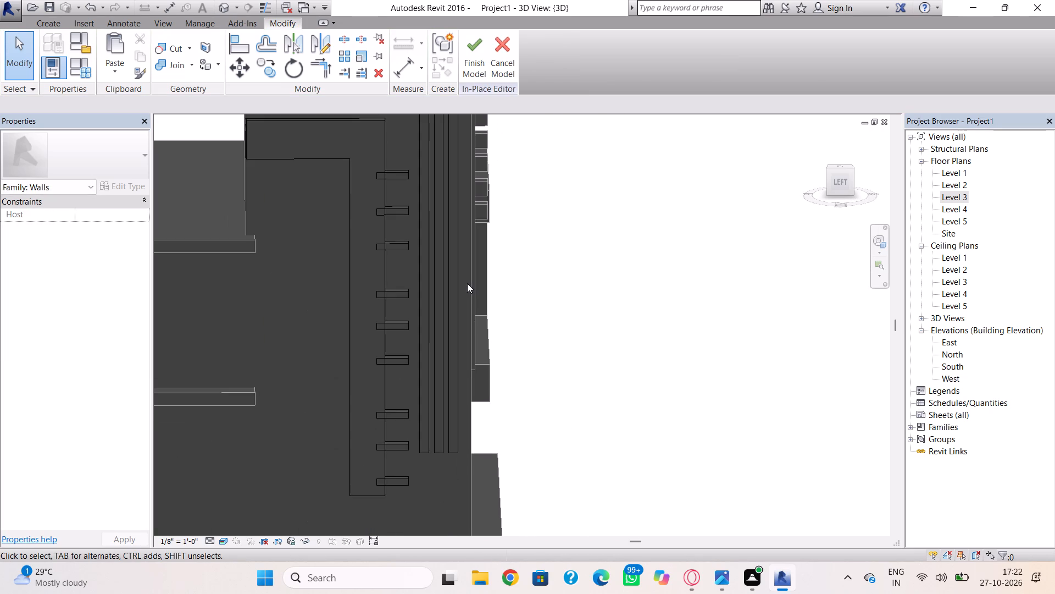
scroll(443, 282, down, 2)
middle_drag(443, 284, 486, 287)
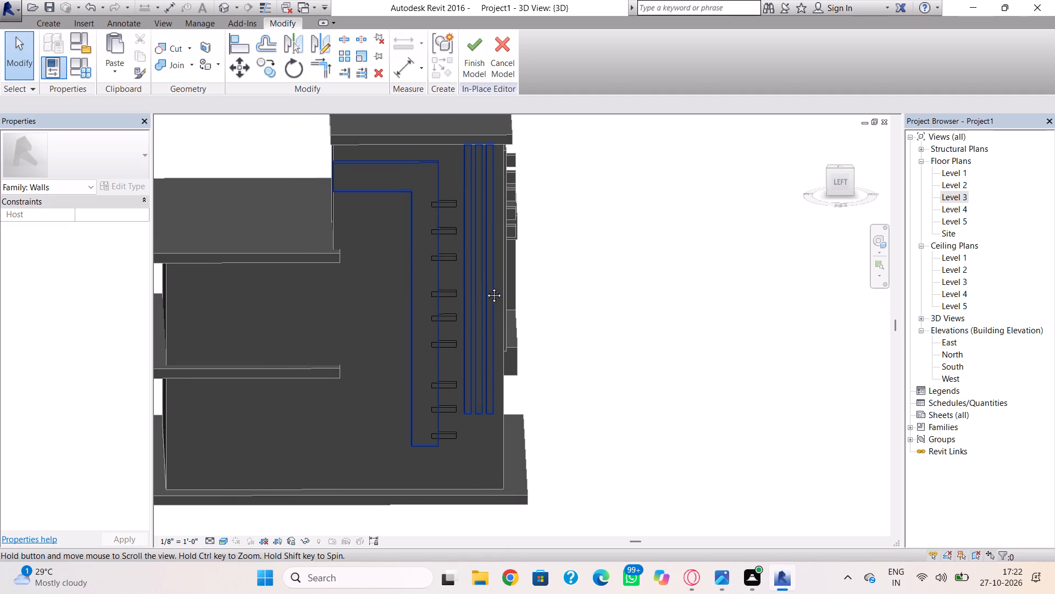
middle_drag(486, 287, 486, 287)
scroll(453, 256, up, 4)
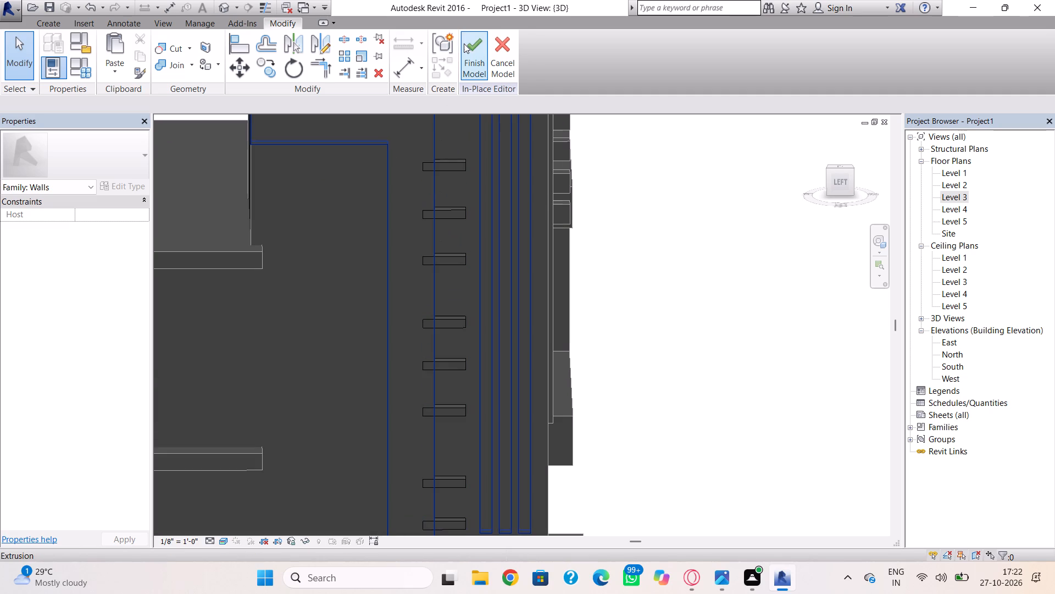
click(464, 43)
Examine the L-shaped band, bars and vertical strips on the tall volume, going around to the building's front.
shift+right_drag(362, 256, 360, 256)
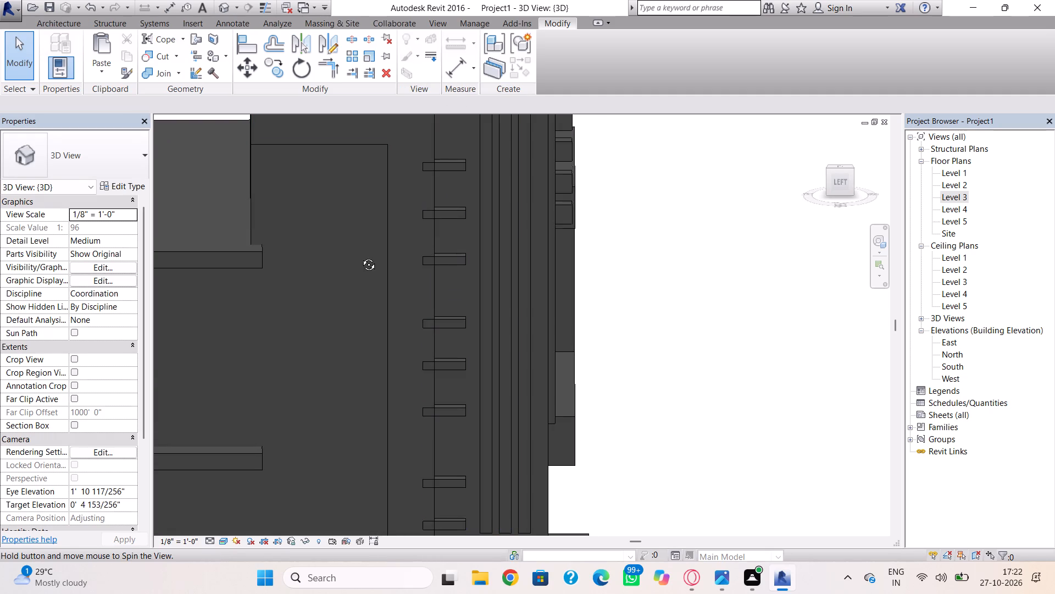
shift+right_drag(360, 256, 436, 256)
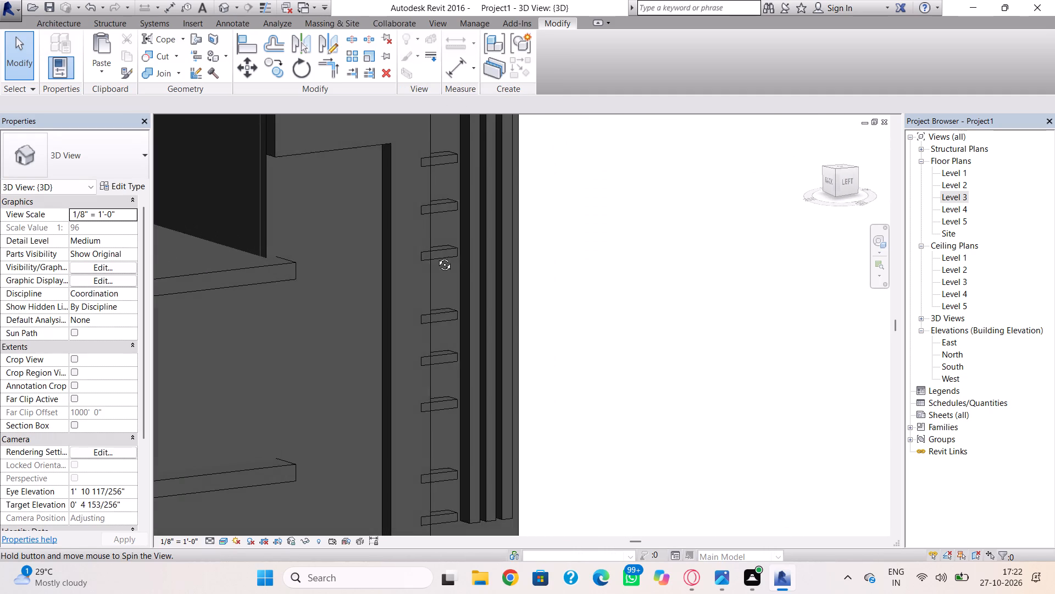
shift+right_drag(436, 256, 438, 256)
click(438, 255)
drag(443, 364, 445, 365)
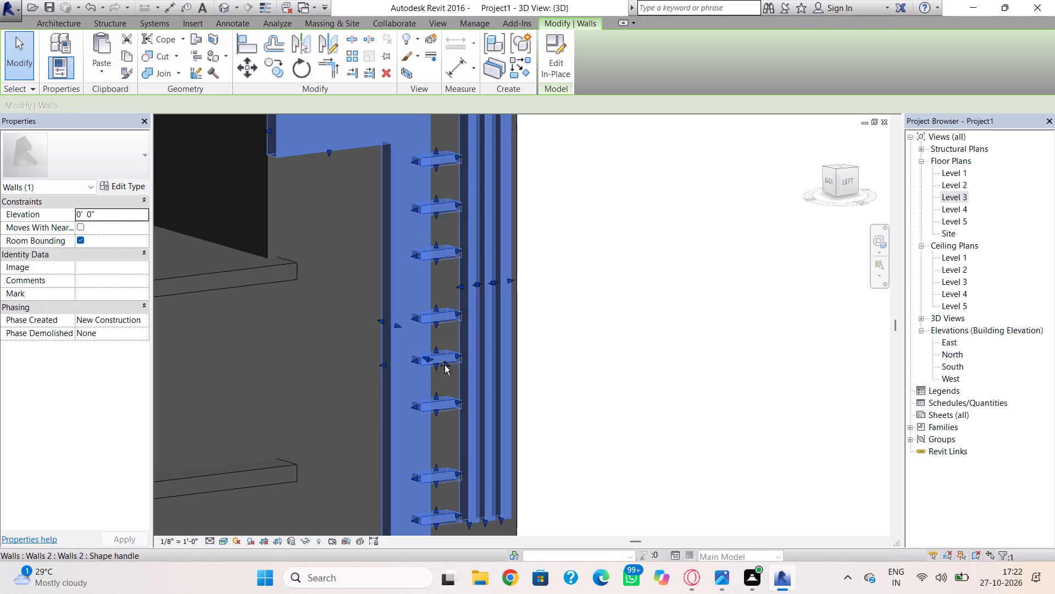
drag(445, 365, 445, 369)
click(594, 339)
scroll(575, 350, down, 2)
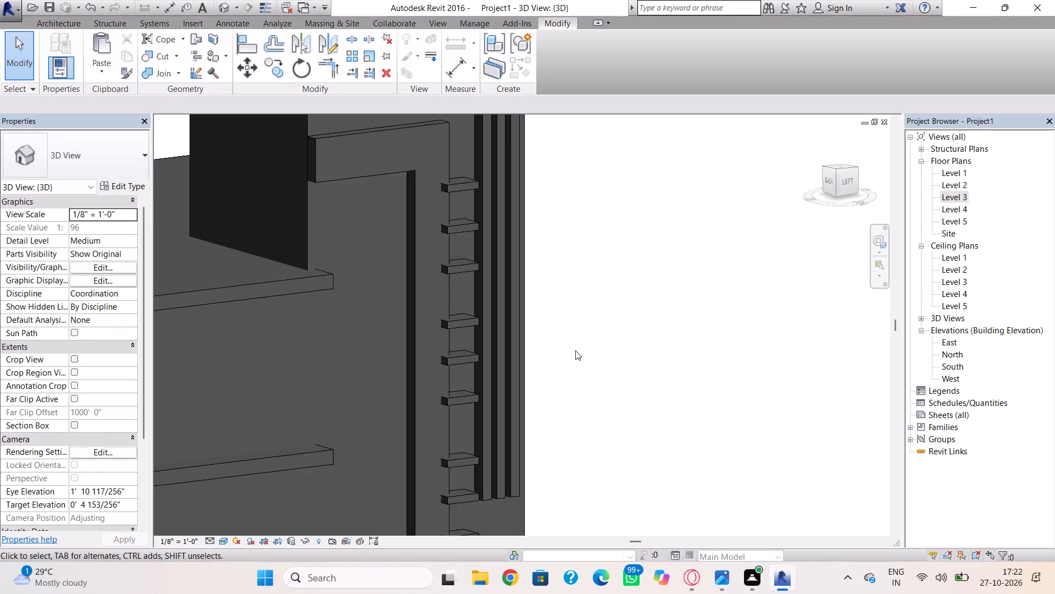
middle_drag(575, 350, 576, 296)
shift+right_drag(589, 309, 398, 310)
shift+right_drag(597, 237, 535, 239)
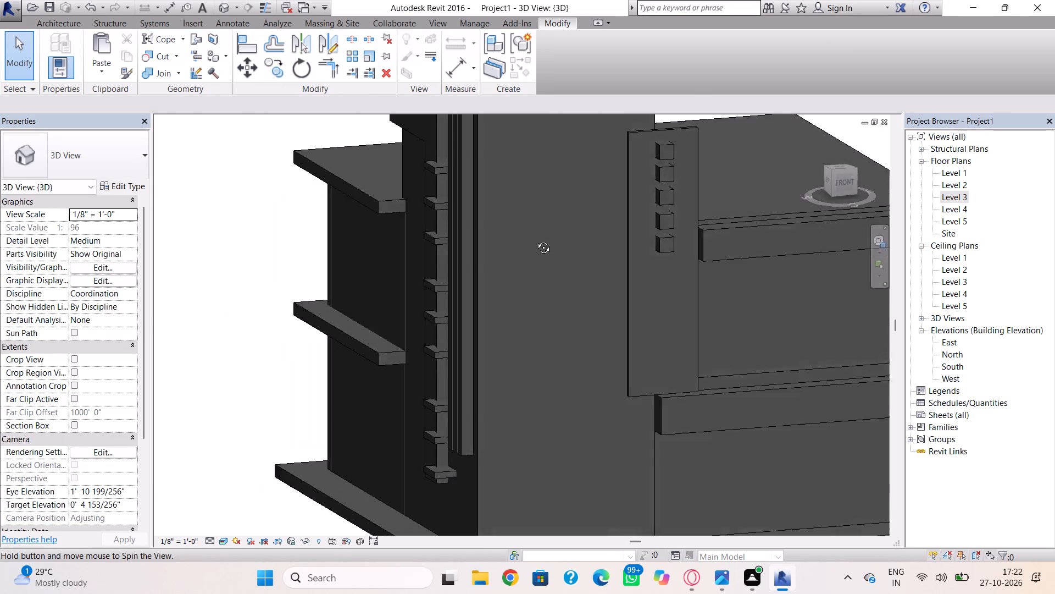
shift+right_drag(535, 239, 524, 228)
scroll(534, 196, down, 2)
middle_drag(534, 196, 540, 257)
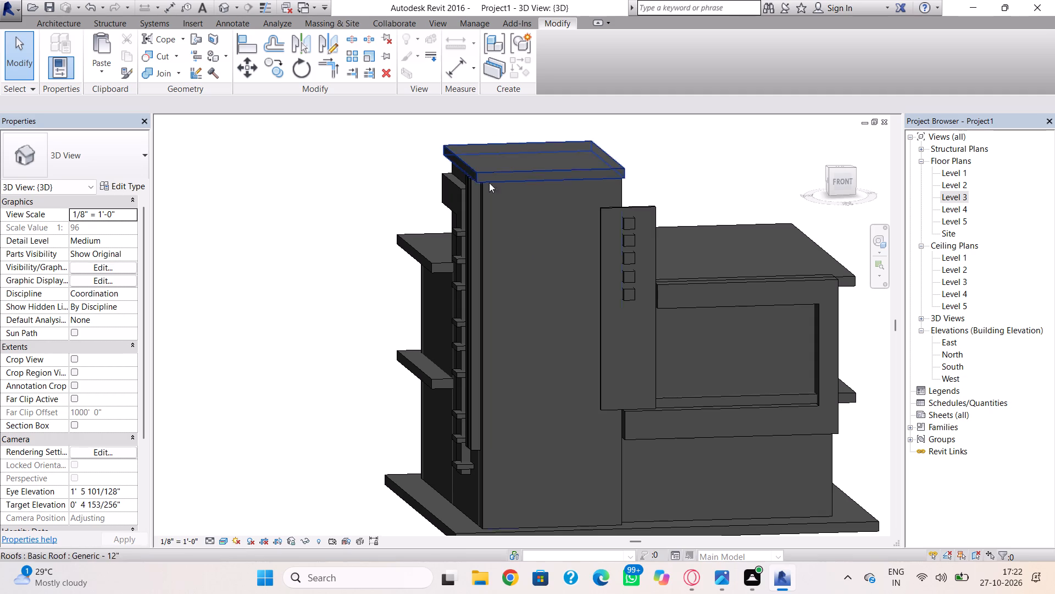
Open the tall volume's front wall profile for editing and sketch a rectangular opening about 5' 6" wide and 20' 6" high.
click(487, 213)
key(Escape)
click(492, 220)
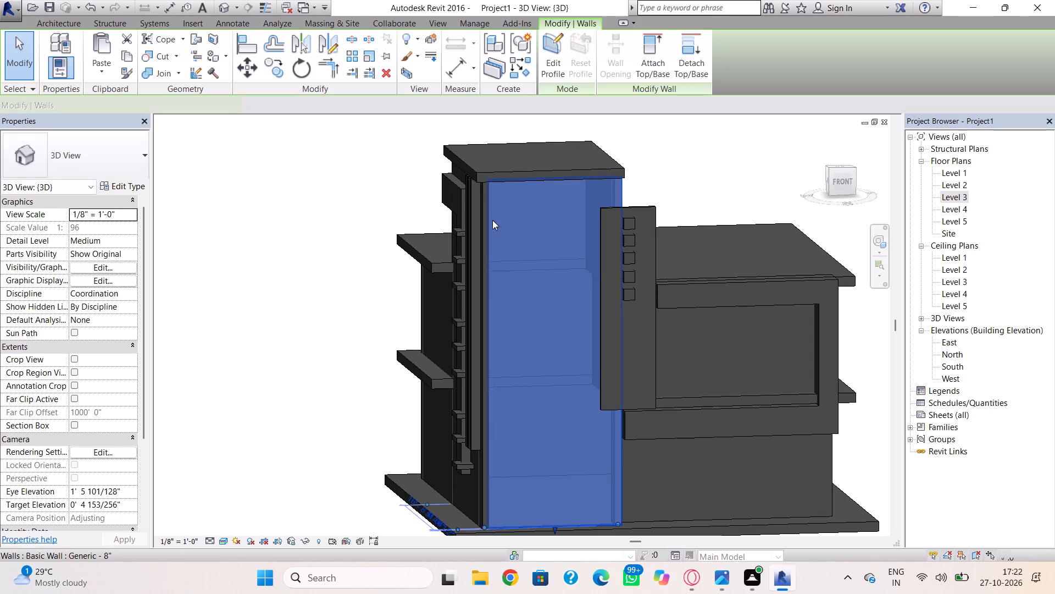
click(554, 48)
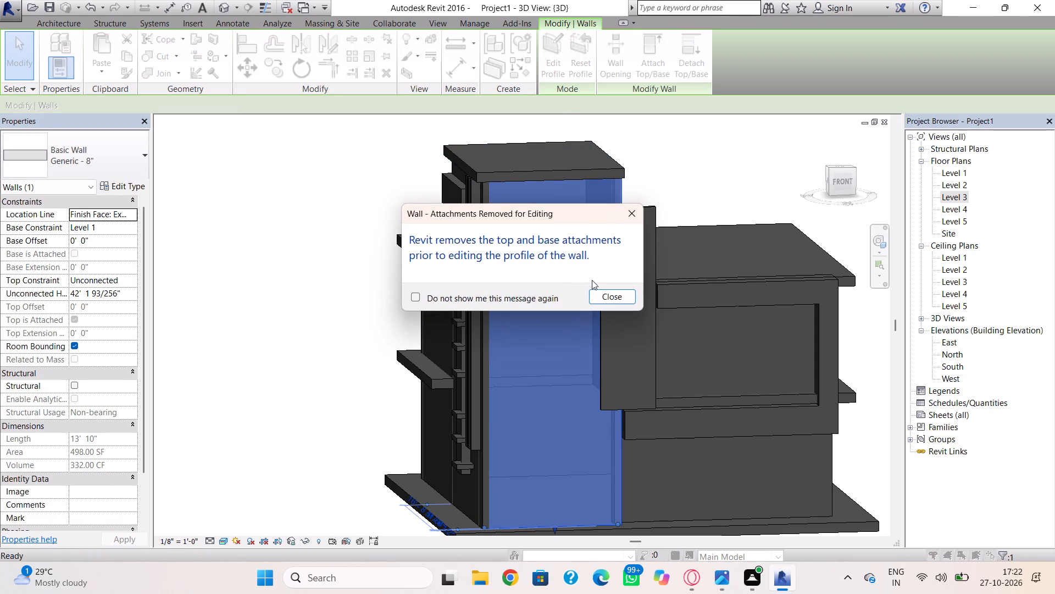
click(596, 293)
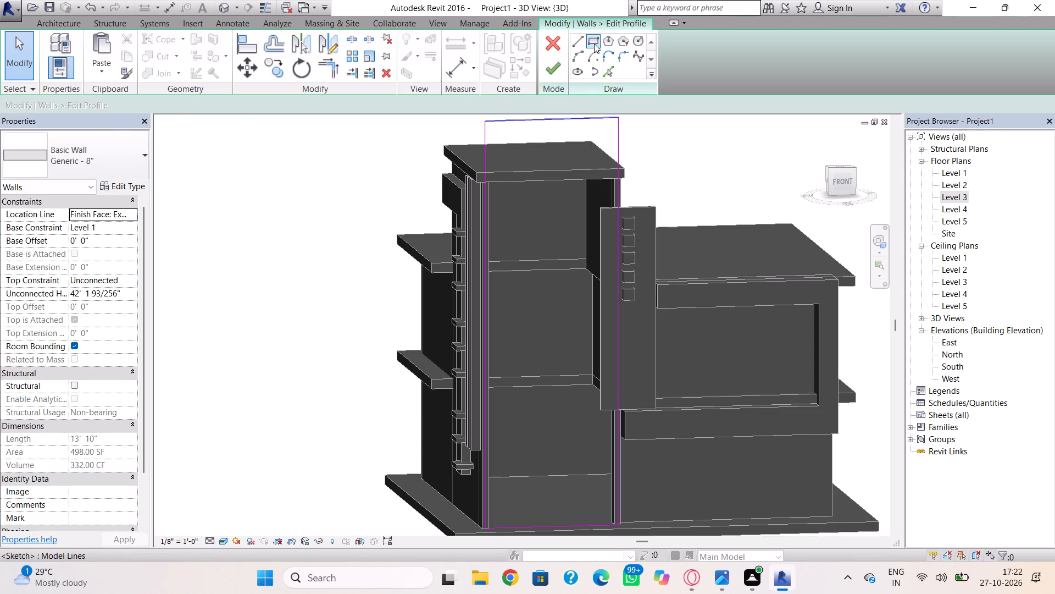
click(594, 43)
shift+right_drag(710, 230, 676, 219)
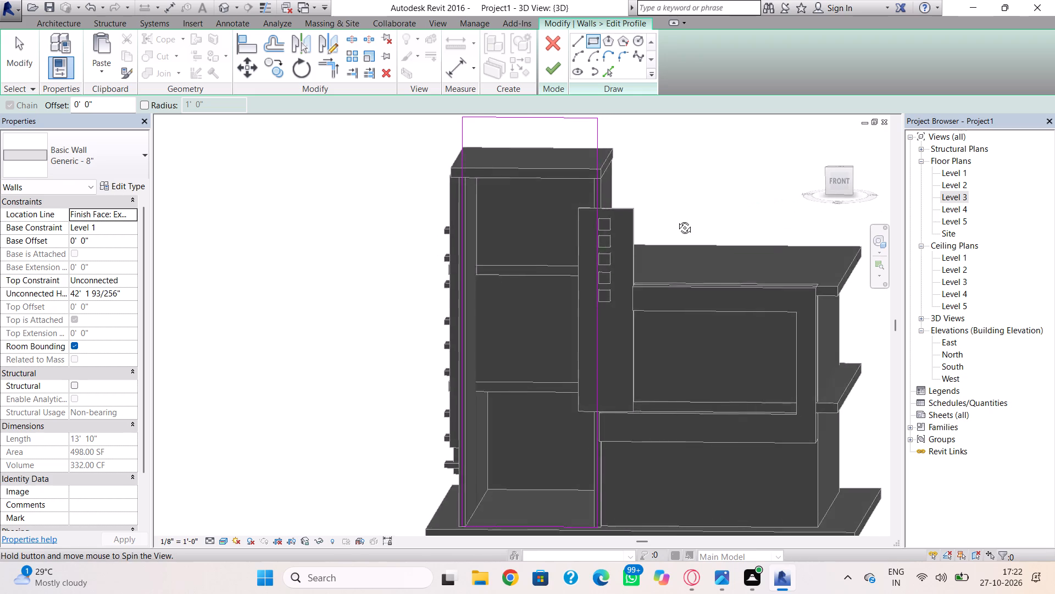
shift+right_drag(676, 219, 685, 201)
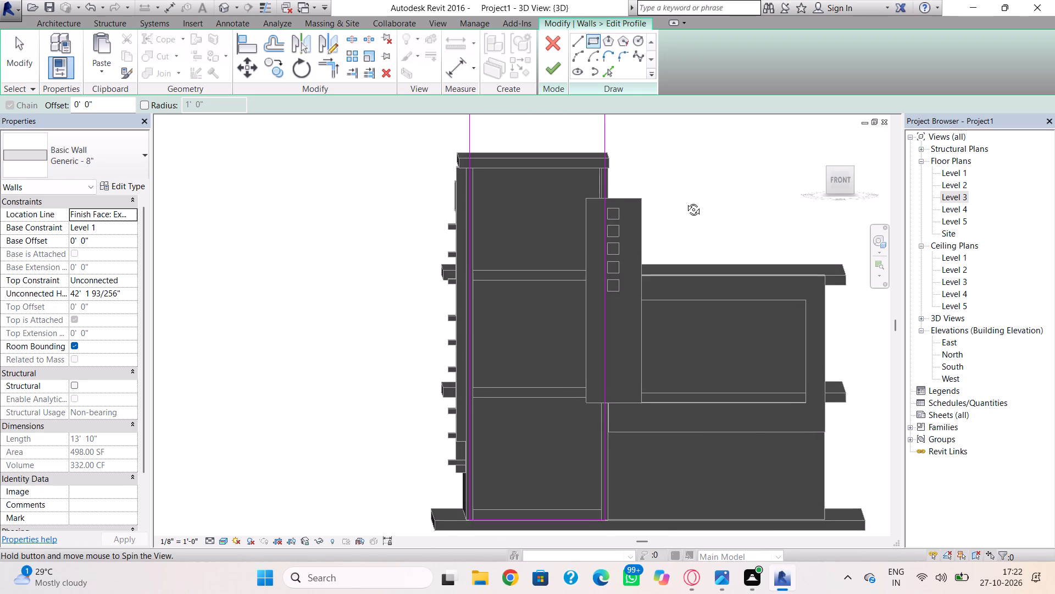
shift+right_drag(685, 201, 683, 200)
scroll(524, 228, up, 2)
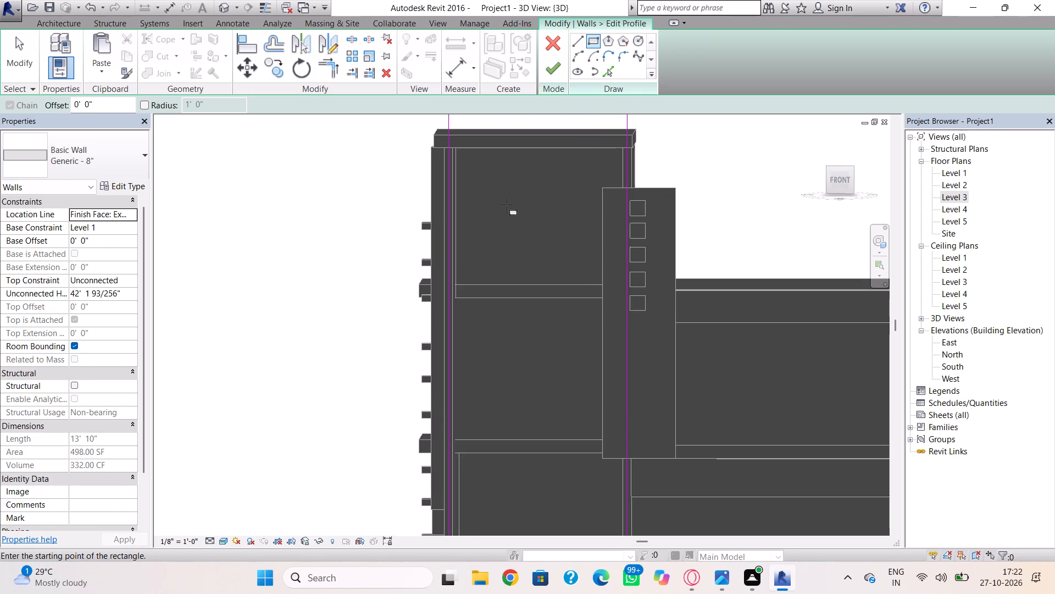
click(506, 171)
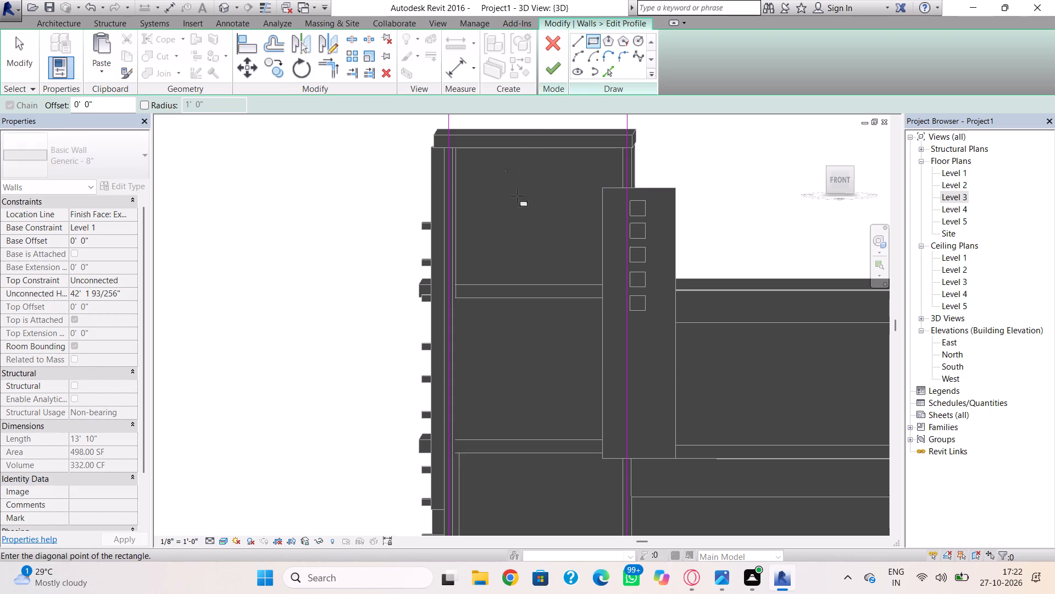
click(579, 438)
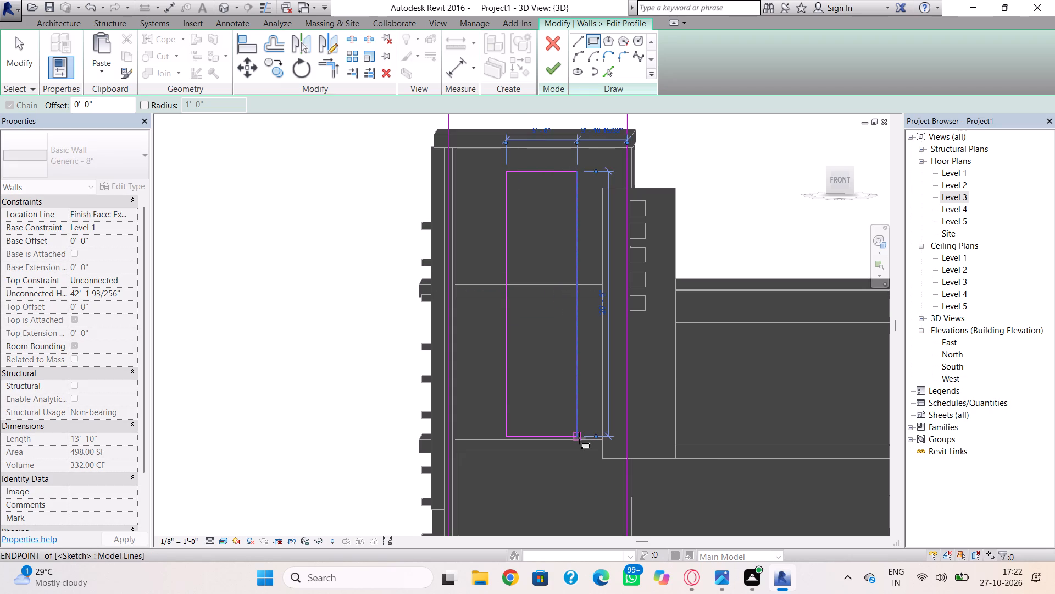
Shift both vertical edges of the rectangular opening slightly toward the wall's west corner, keeping its 5' 6" width.
key(Escape)
key(Escape)
click(509, 366)
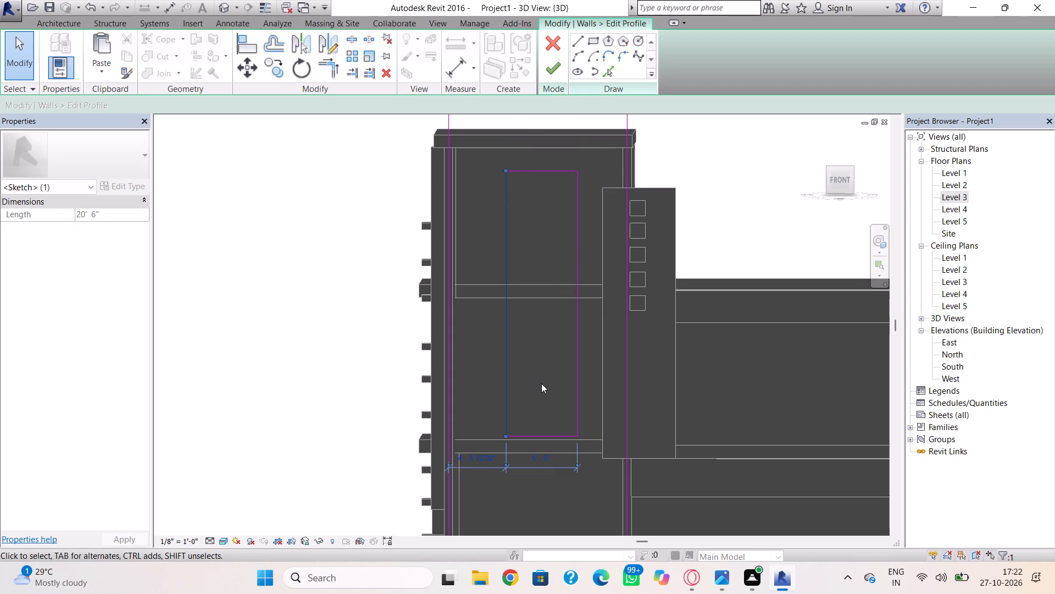
key(Left)
key(Left)
click(579, 379)
key(Left)
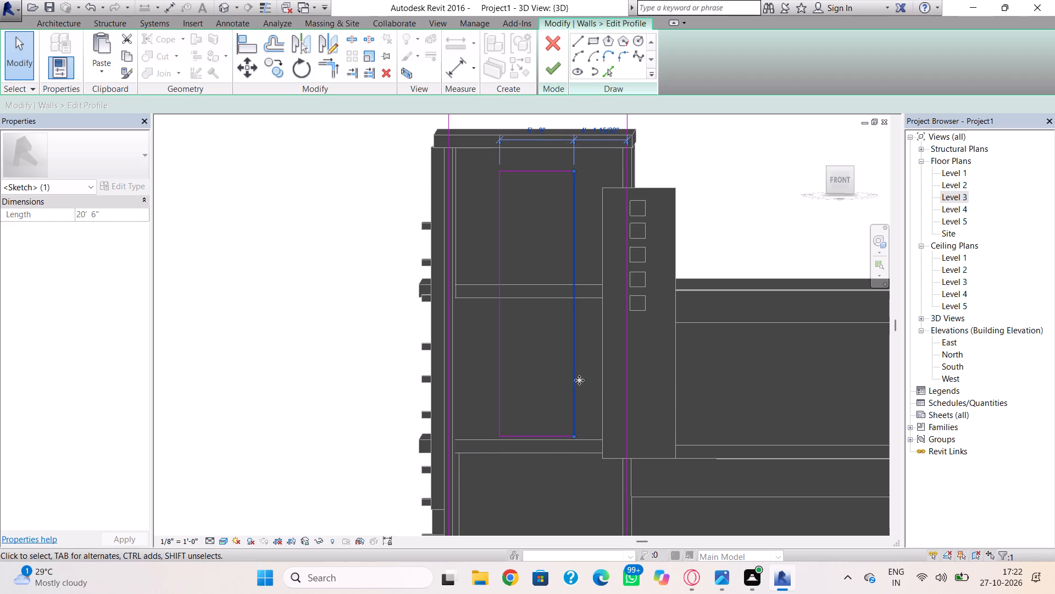
key(Left)
Raise the top edge of the rectangular opening slightly toward the roof and finish the wall profile.
click(548, 171)
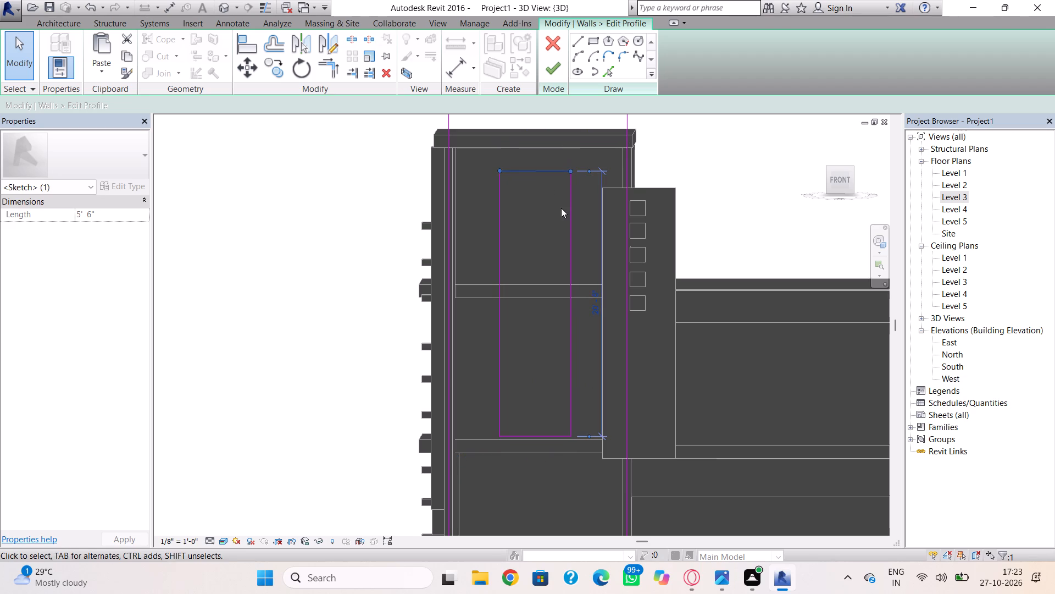
key(Up)
key(Up)
click(585, 252)
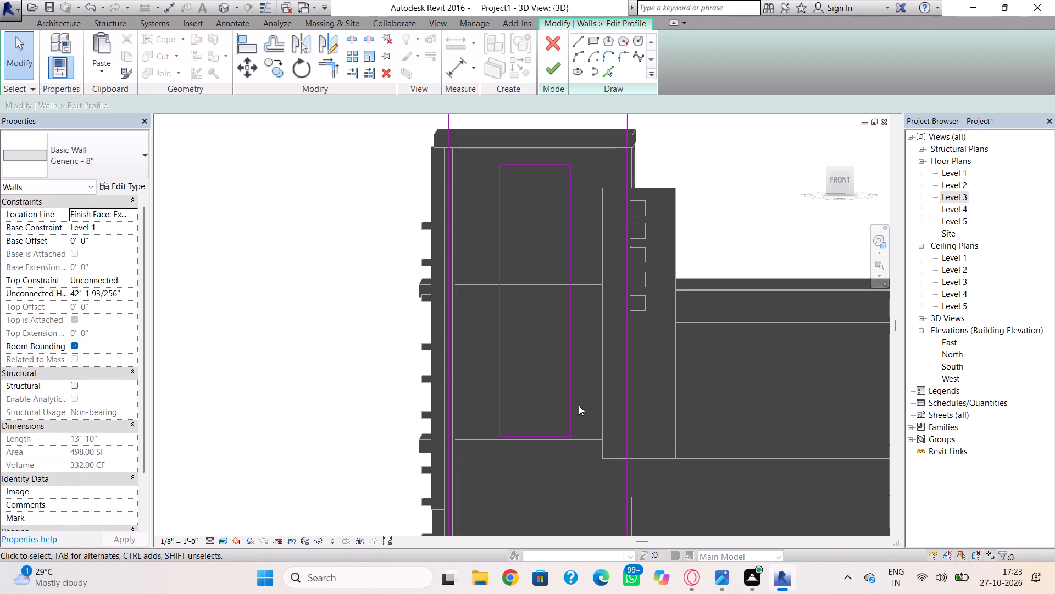
key(Escape)
click(561, 72)
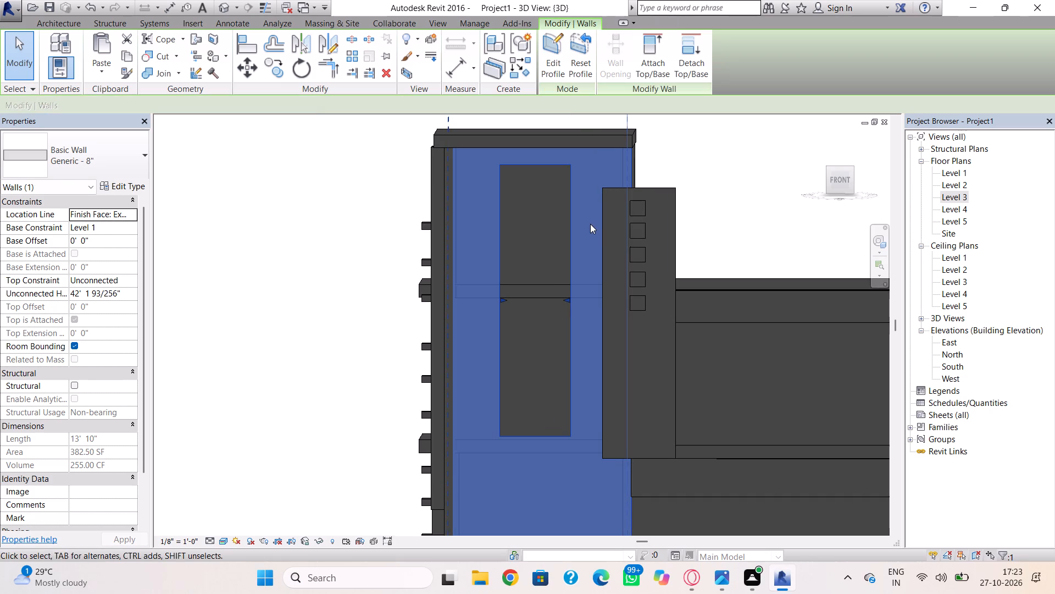
Reopen the front wall's profile and extend the opening downward by lowering its bottom edge.
shift+right_drag(596, 222, 602, 301)
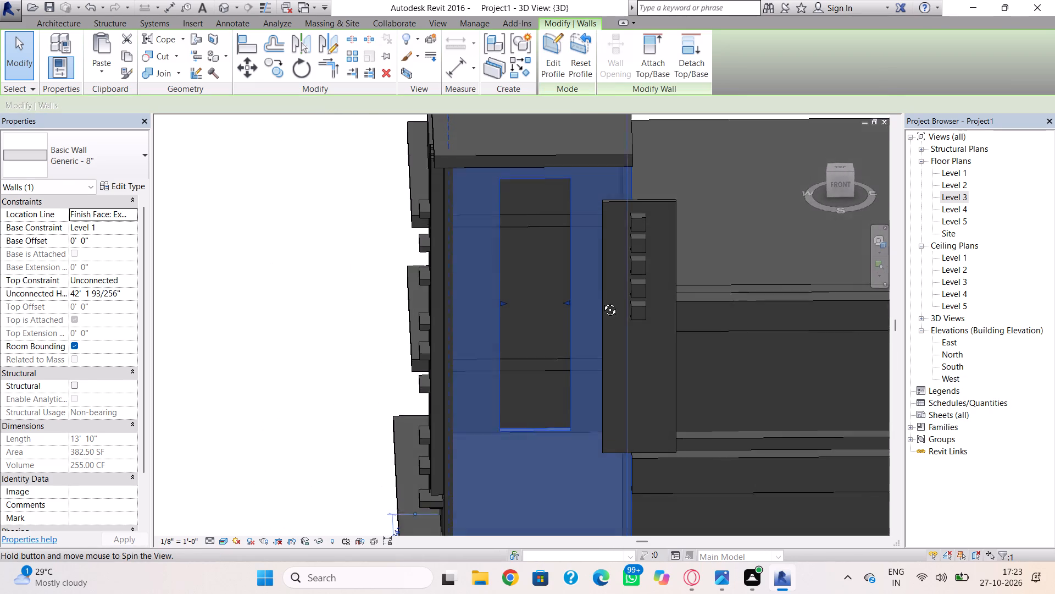
shift+right_drag(602, 301, 602, 269)
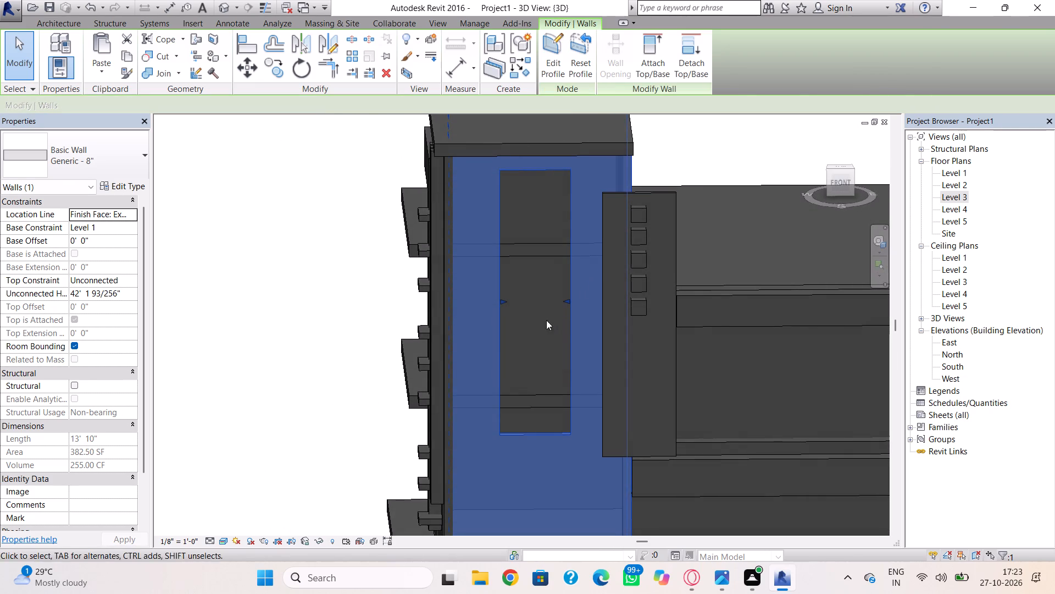
double_click(523, 433)
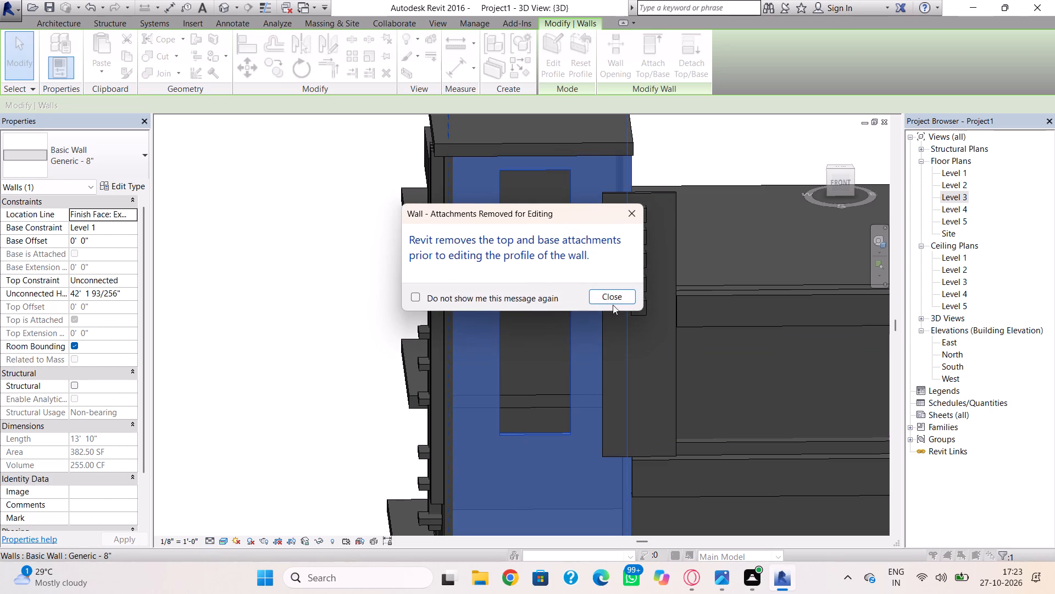
click(613, 300)
click(552, 427)
click(554, 432)
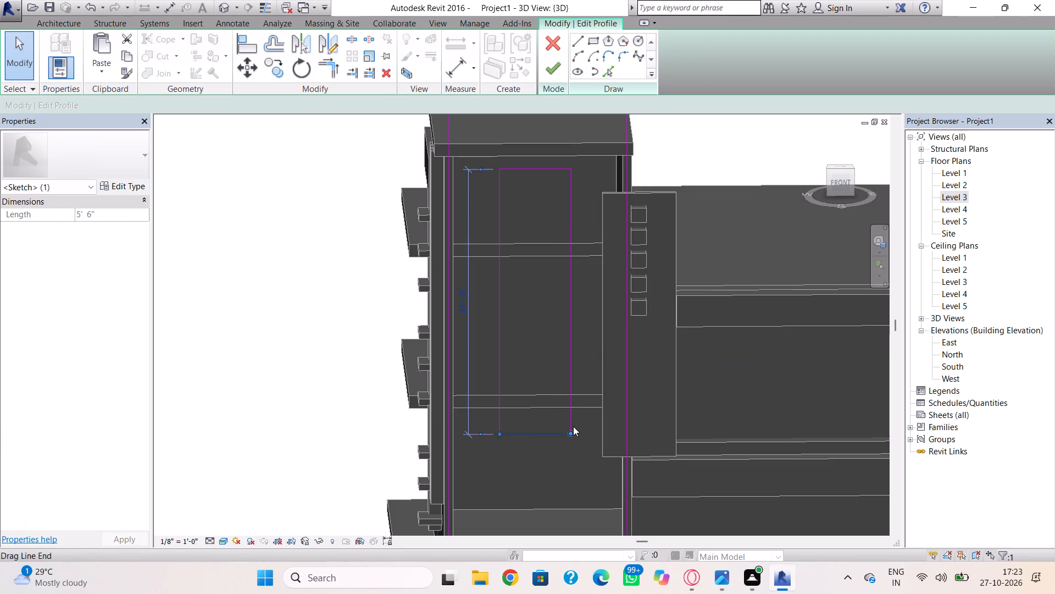
key(Down)
key(Down)
key(Down)
key(Down)
key(Down)
key(Down)
key(Down)
key(Down)
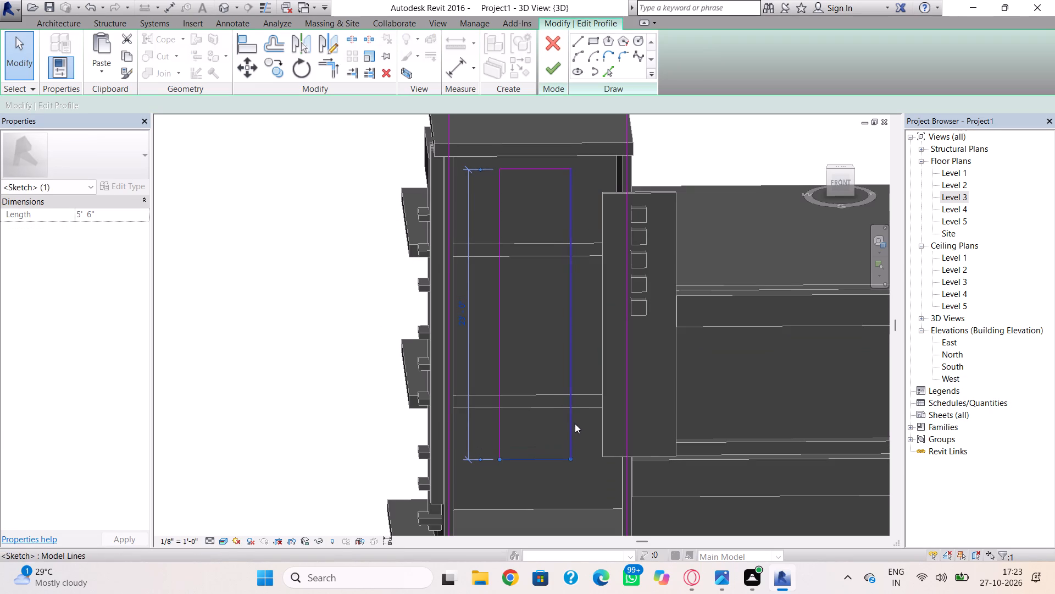
Lower the opening's top edge to leave a taller band of wall beneath the roof.
click(546, 169)
key(Down)
key(Down)
key(Down)
key(Down)
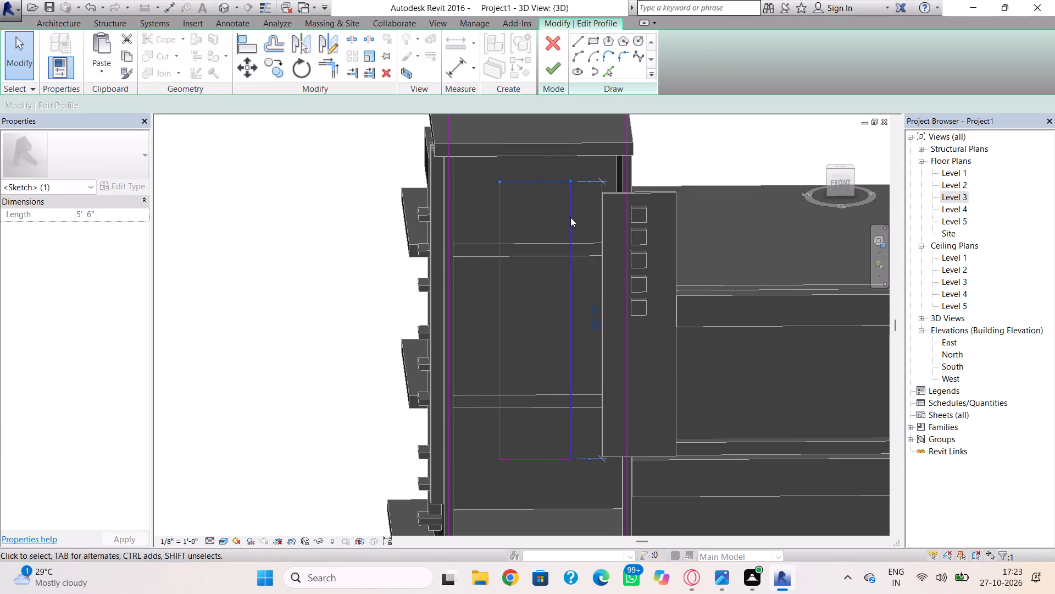
key(Down)
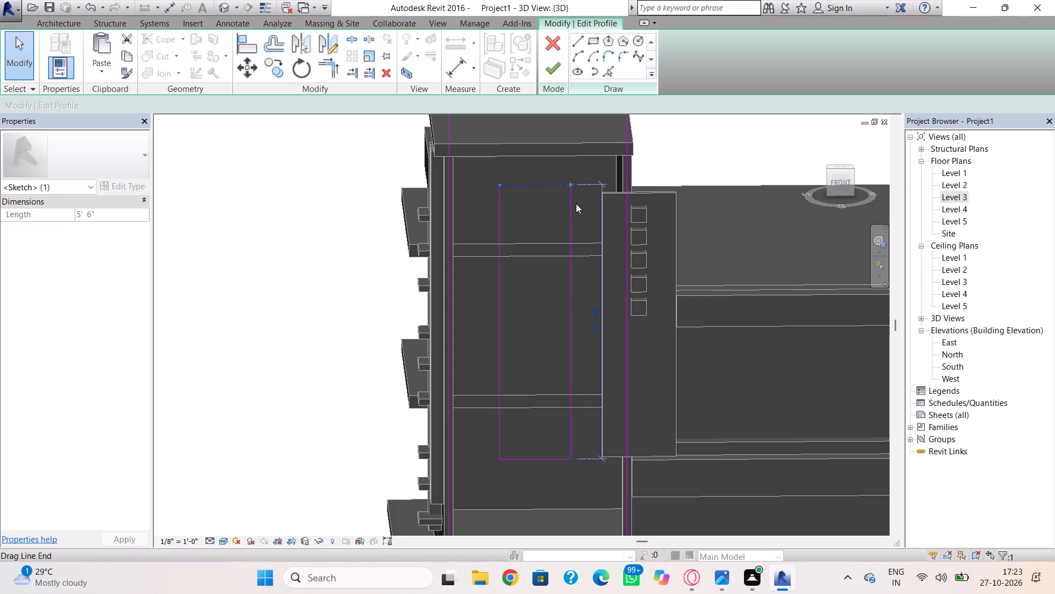
key(Down)
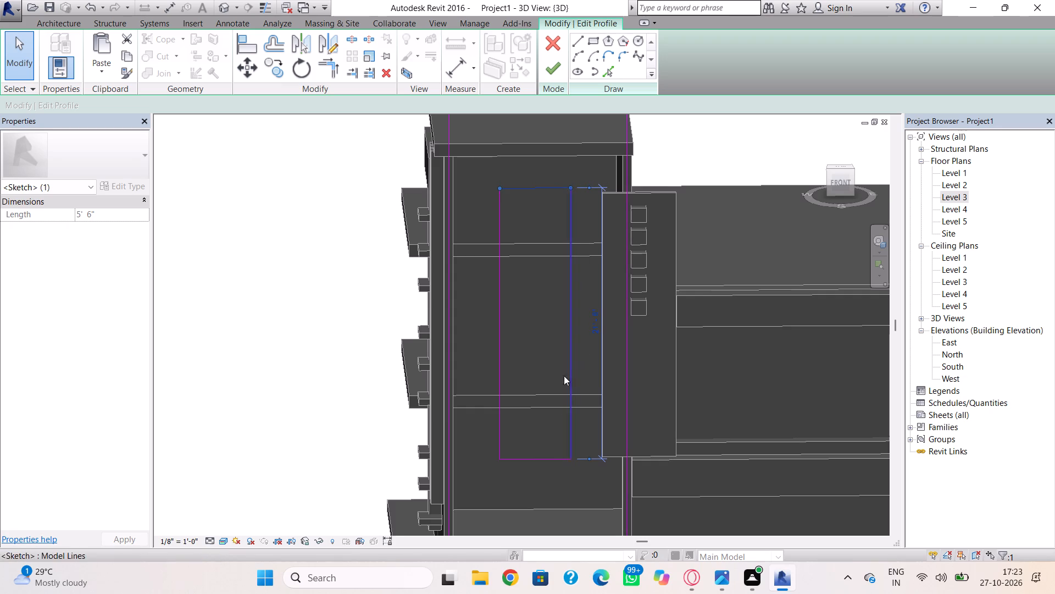
key(Down)
key(Down)
key(Down)
key(Down)
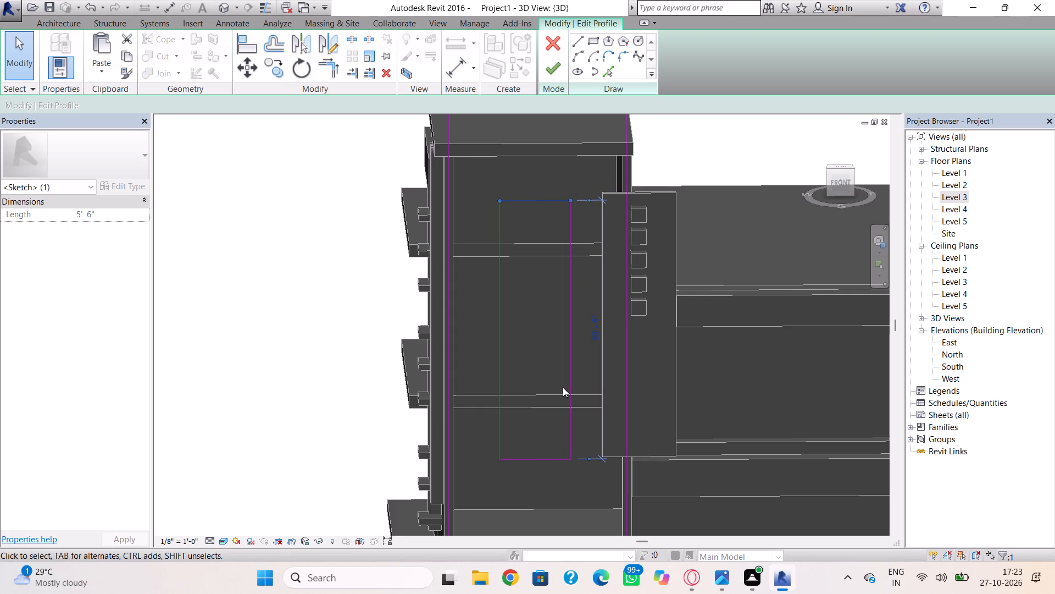
key(Down)
Raise the opening's bottom edge slightly to sit just above the lower end of the adjacent vertical panel.
click(546, 455)
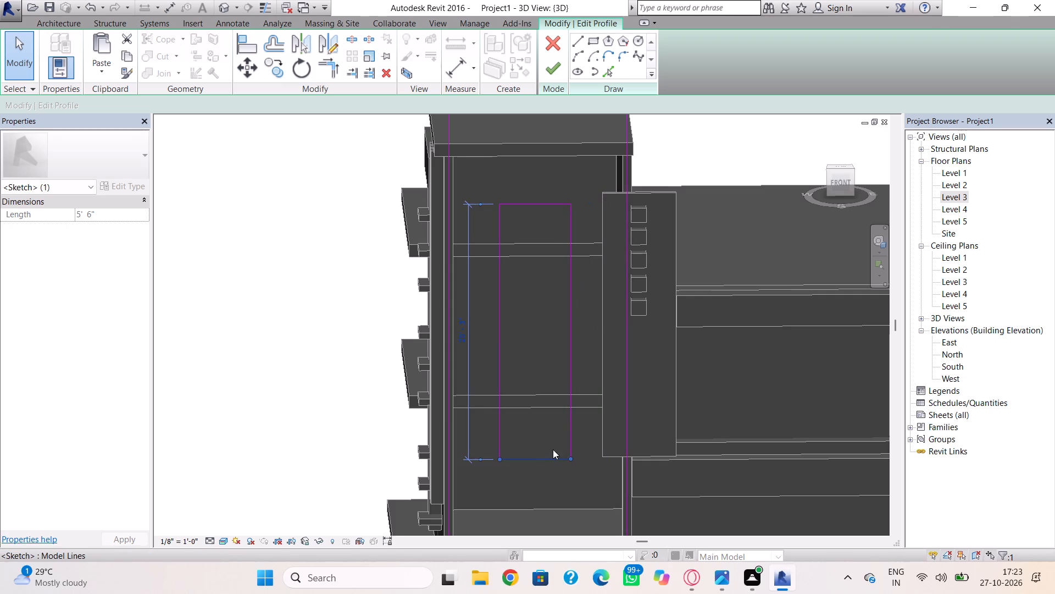
key(Up)
key(Up)
key(Up)
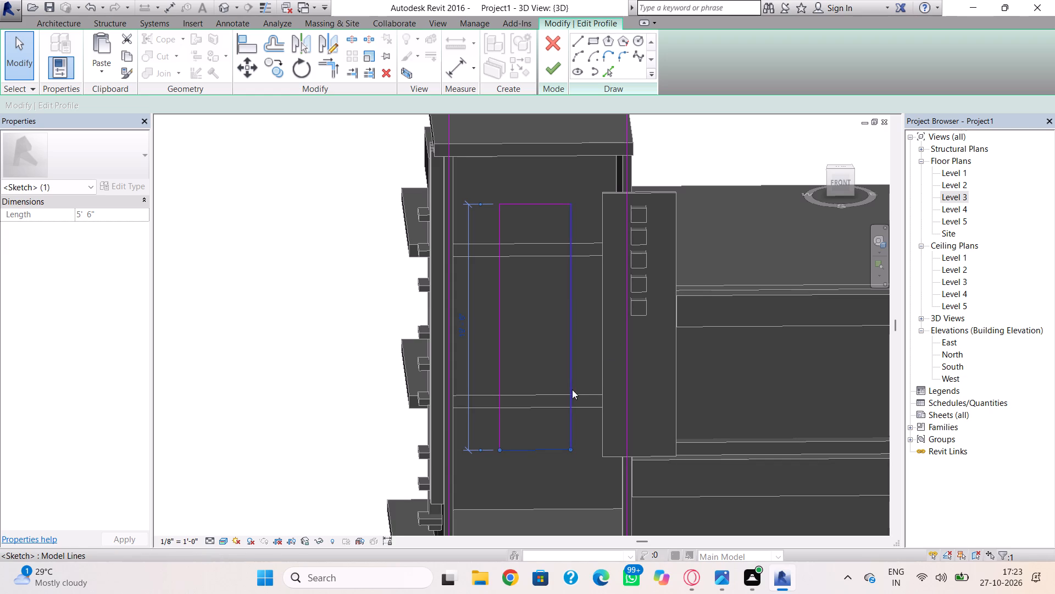
key(Up)
key(Down)
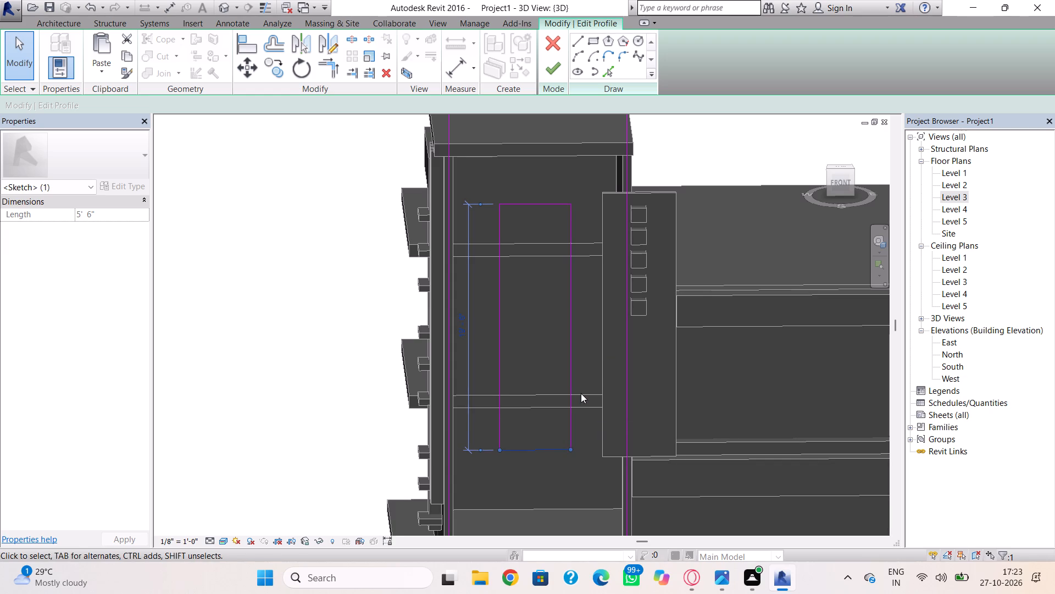
key(Up)
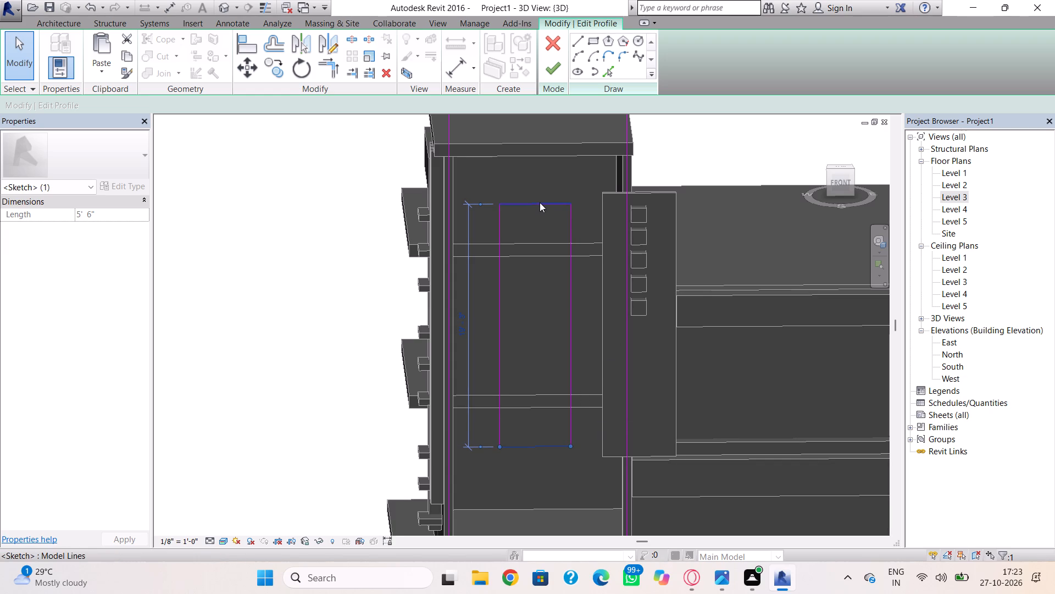
Lower the opening's top edge a little further and finish the front wall's profile.
click(538, 200)
key(Down)
key(Down)
click(547, 251)
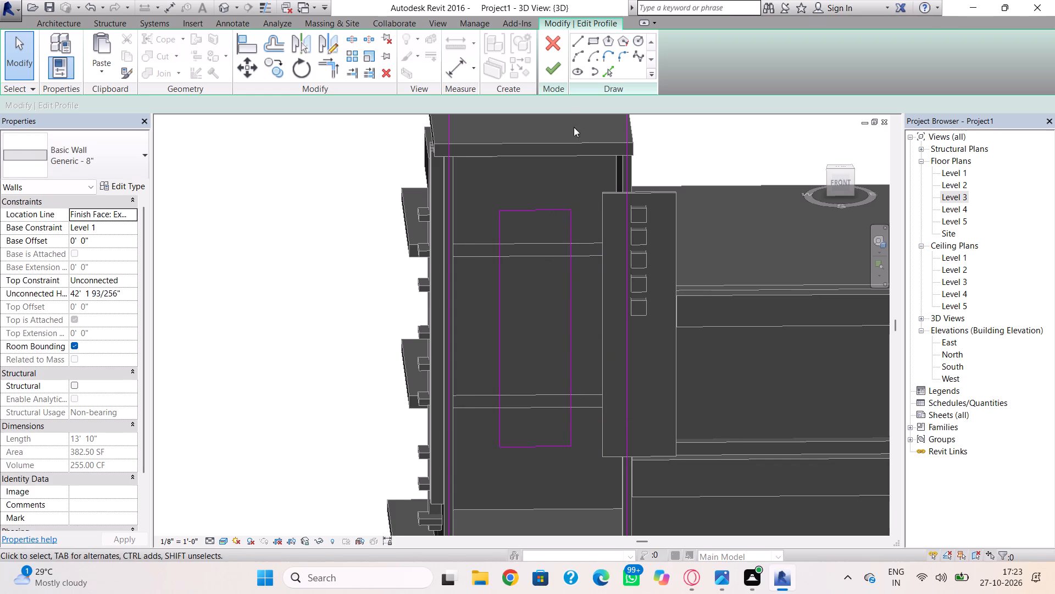
click(545, 69)
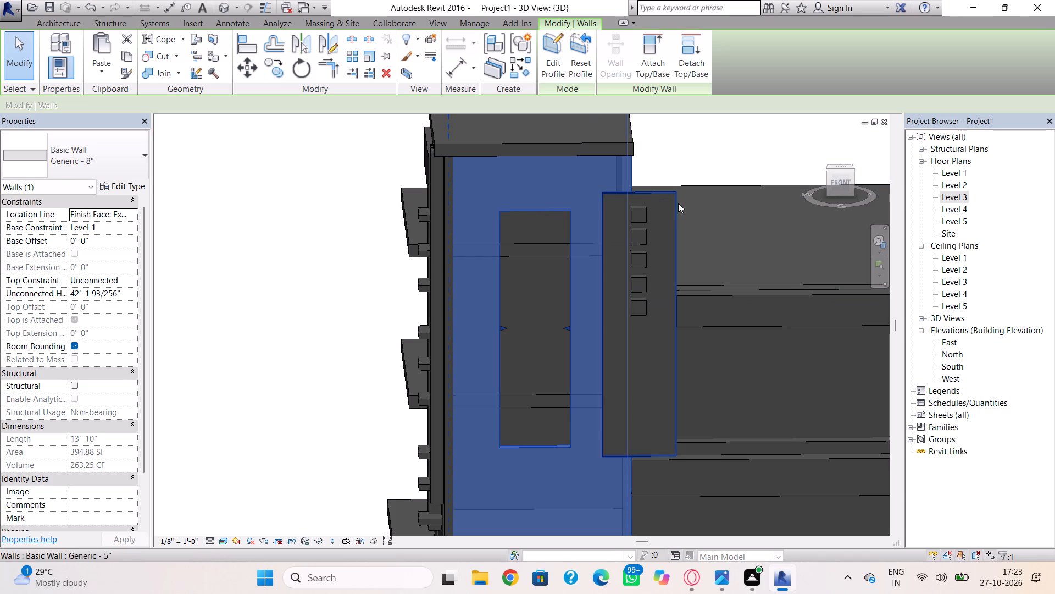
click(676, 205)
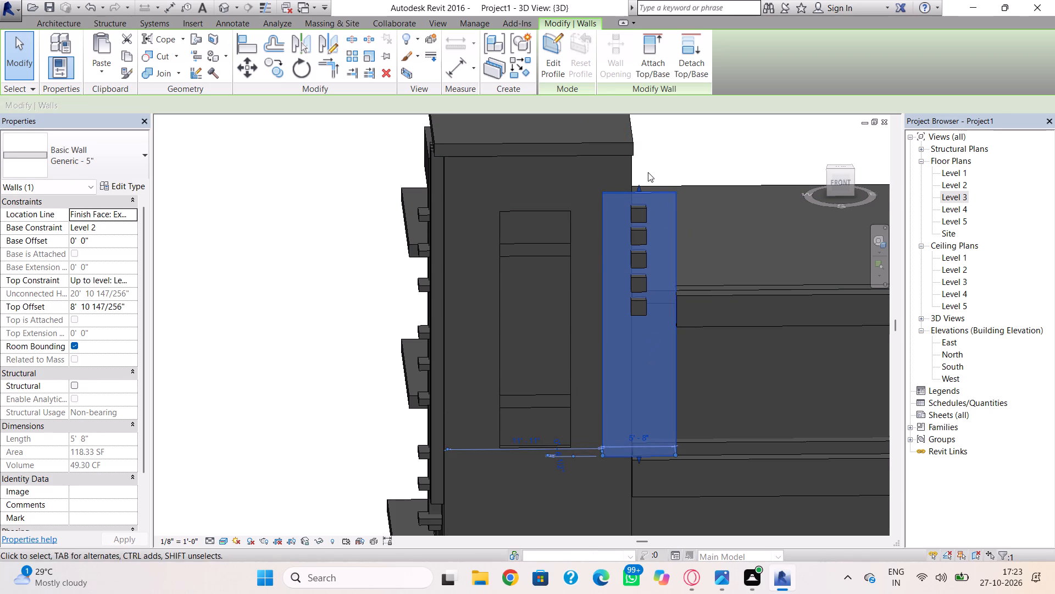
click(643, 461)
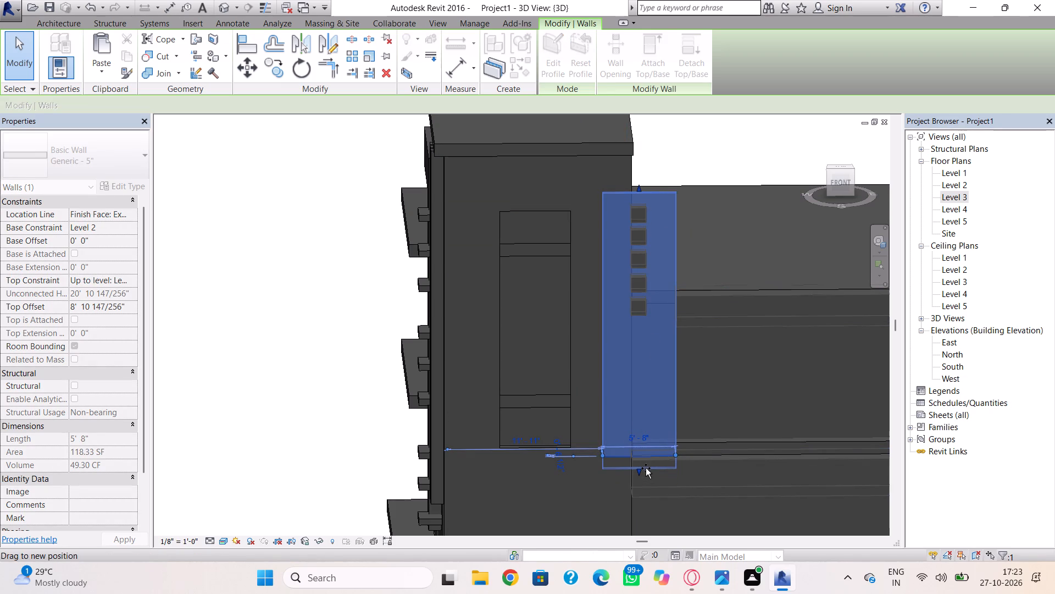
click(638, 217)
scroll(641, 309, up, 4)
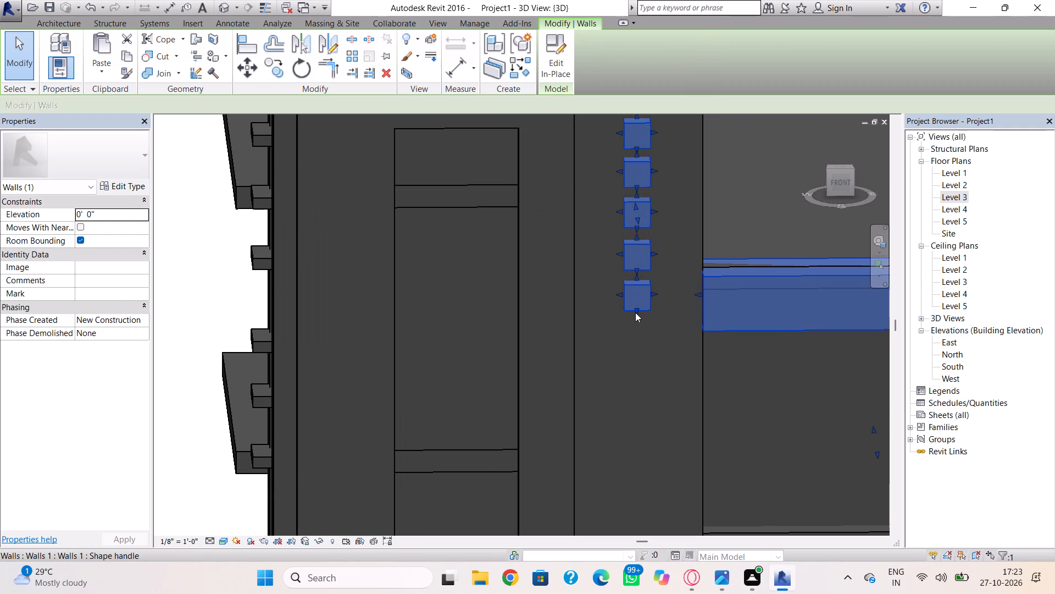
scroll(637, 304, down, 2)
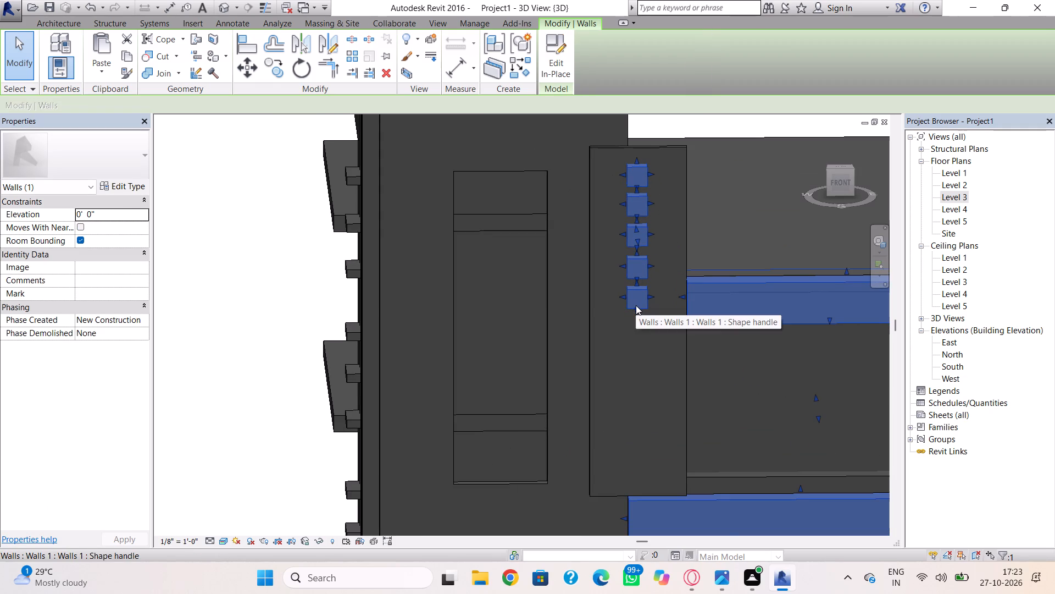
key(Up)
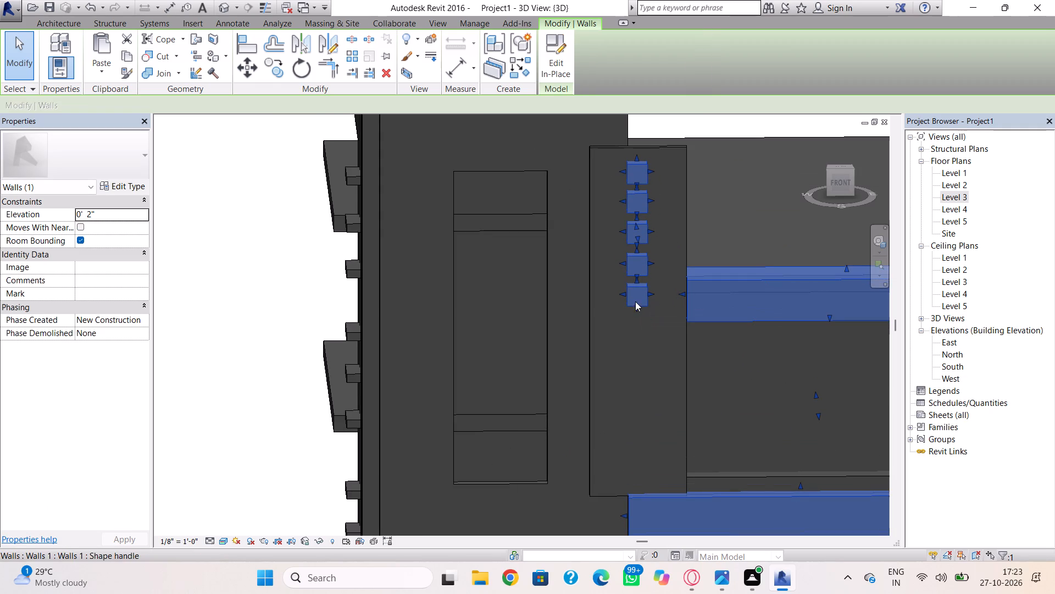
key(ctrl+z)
Stretch the lowest of the five small boxes on the front panel downward into a long vertical bar.
click(641, 291)
scroll(642, 317, up, 3)
drag(636, 309, 638, 476)
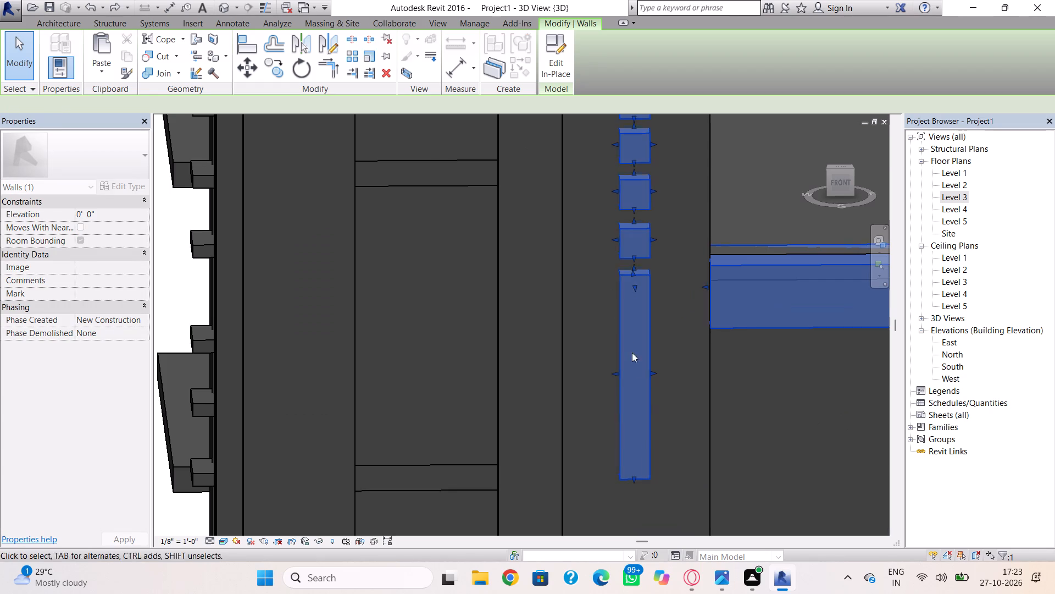
Shorten the long vertical bar at both ends into a small box set well below the other four on the front panel.
drag(638, 480, 640, 447)
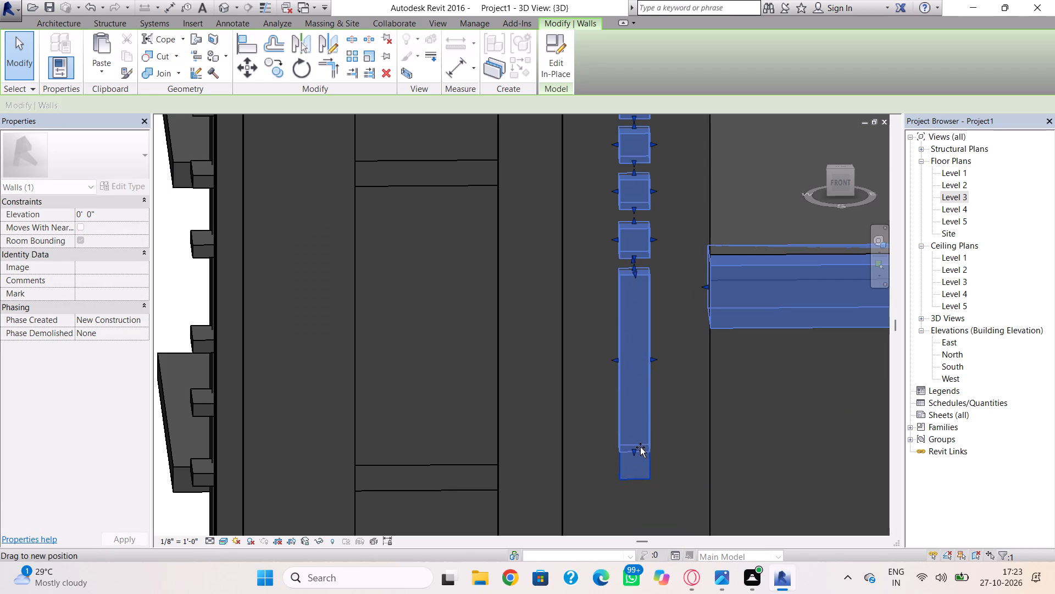
drag(640, 447, 635, 406)
drag(631, 271, 637, 378)
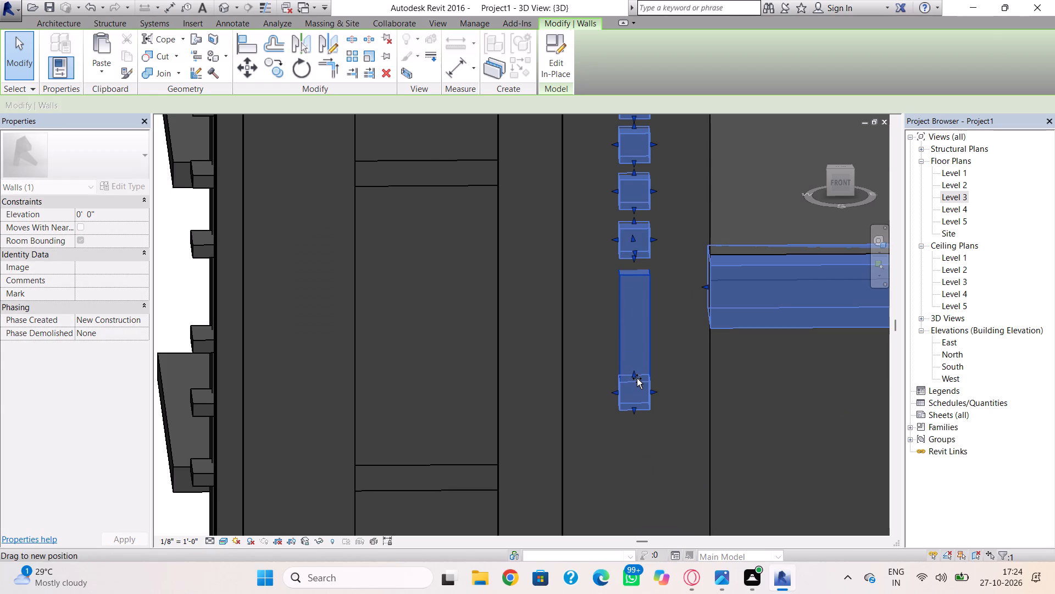
drag(637, 378, 637, 378)
click(666, 335)
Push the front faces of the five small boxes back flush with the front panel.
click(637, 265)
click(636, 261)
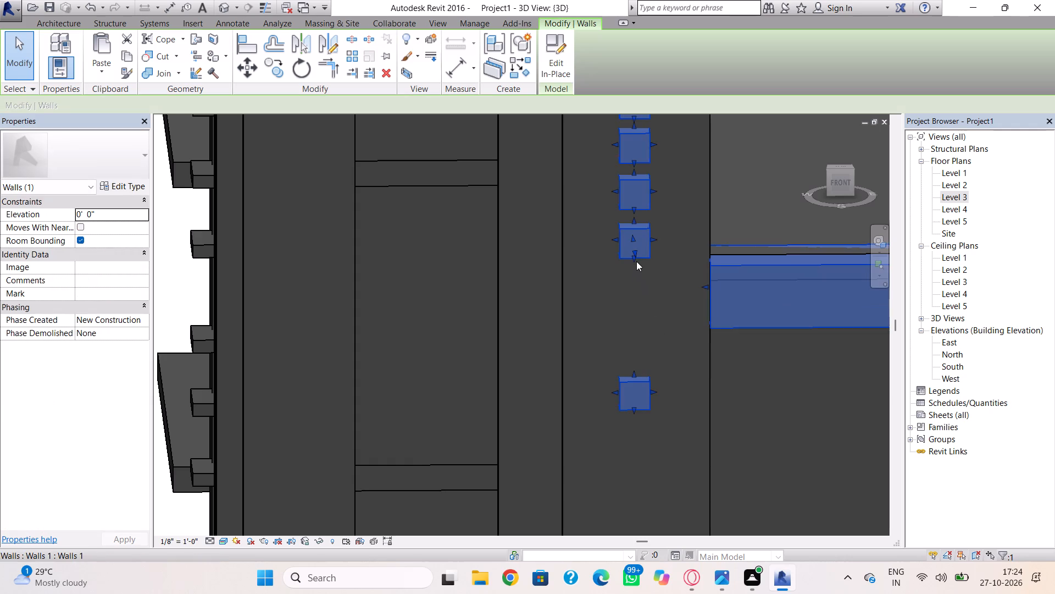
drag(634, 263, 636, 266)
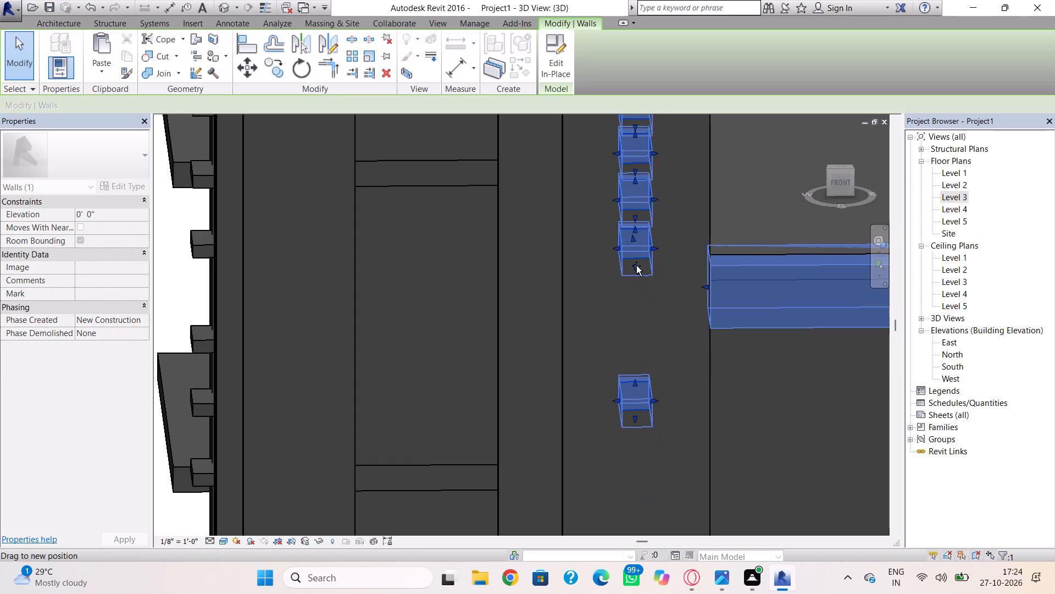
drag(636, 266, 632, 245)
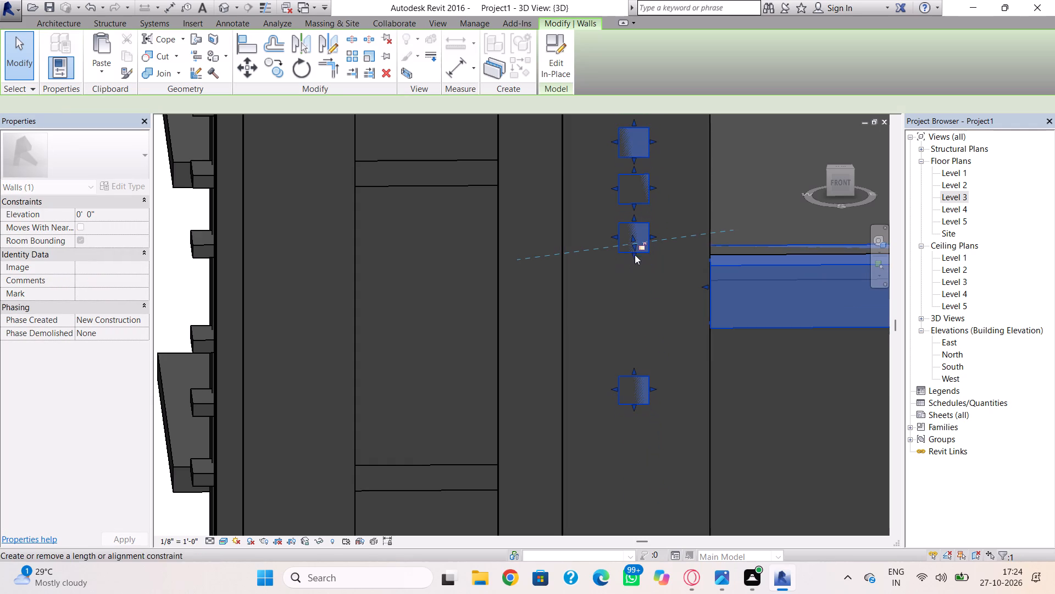
Shift the second-lowest box down to just above the lowest one by lowering its bottom and top edges.
scroll(633, 256, up, 4)
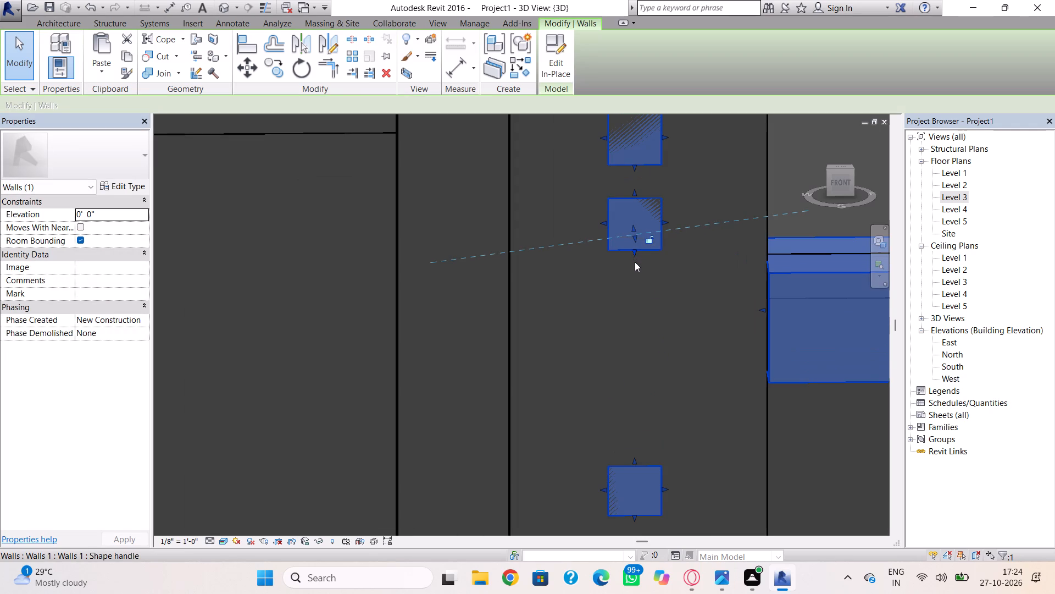
drag(635, 253, 642, 444)
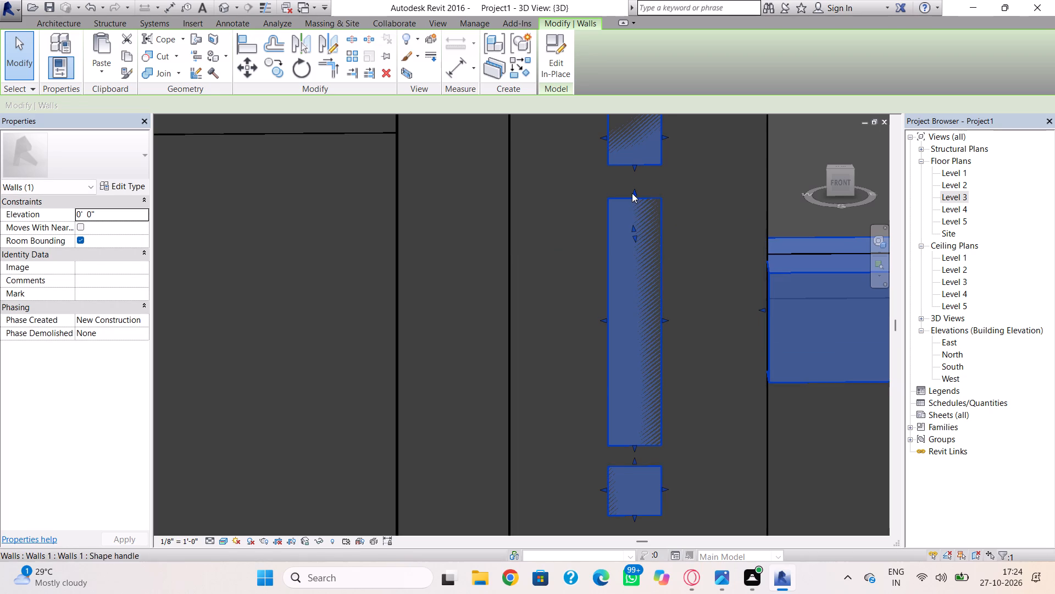
drag(632, 193, 648, 395)
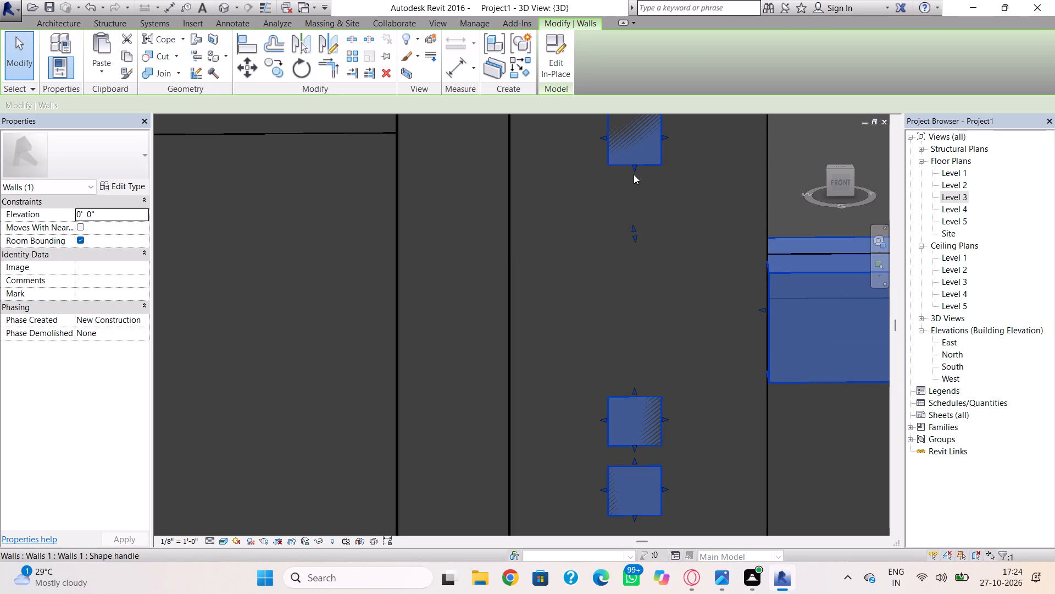
Shift the middle box down to just above the second-lowest one, keeping a small square shape.
drag(634, 173, 640, 376)
scroll(643, 244, down, 1)
middle_drag(646, 270, 645, 311)
drag(635, 168, 636, 355)
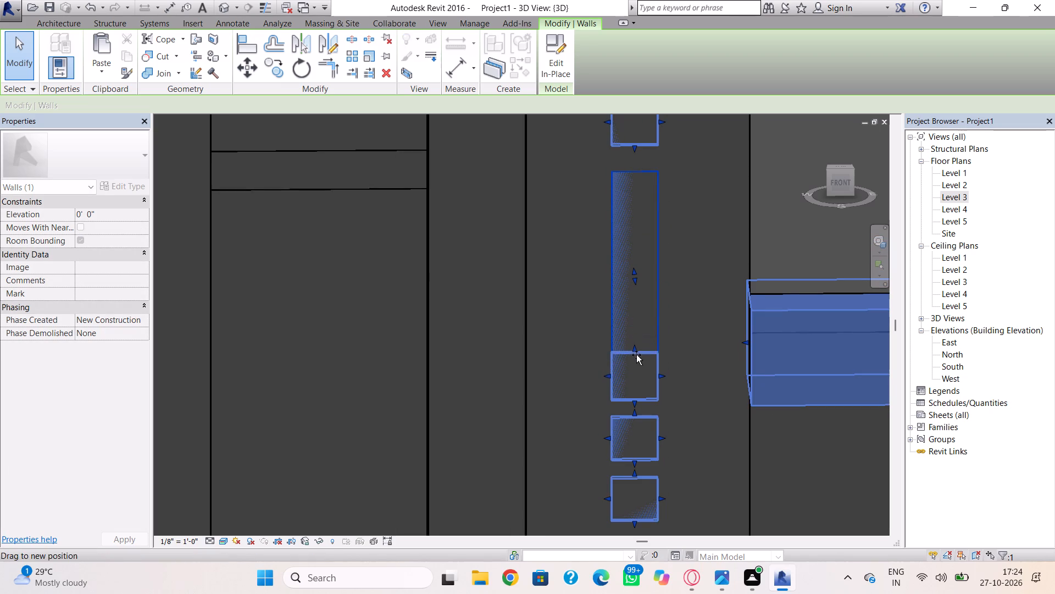
drag(636, 355, 637, 355)
click(656, 325)
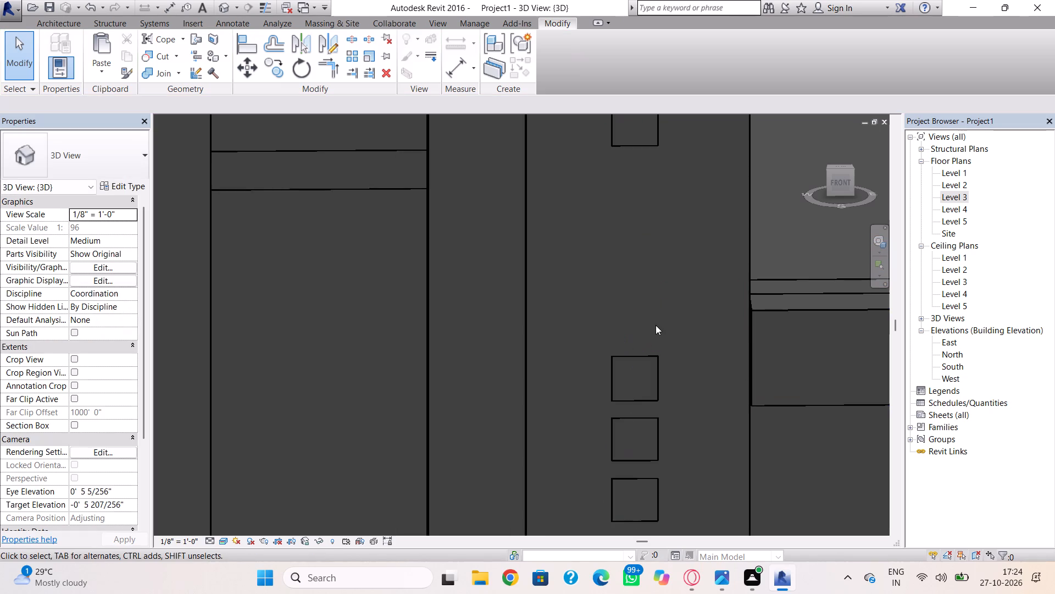
Shift the second box from the top down to just above the middle box by lowering its bottom and top edges.
middle_drag(646, 273, 638, 320)
click(639, 192)
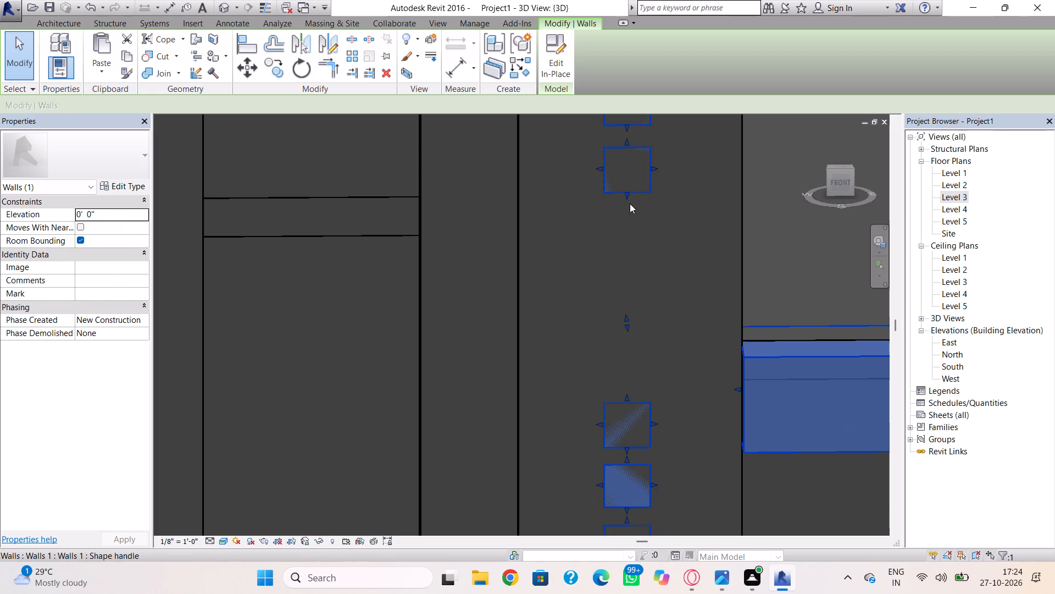
drag(628, 197, 638, 379)
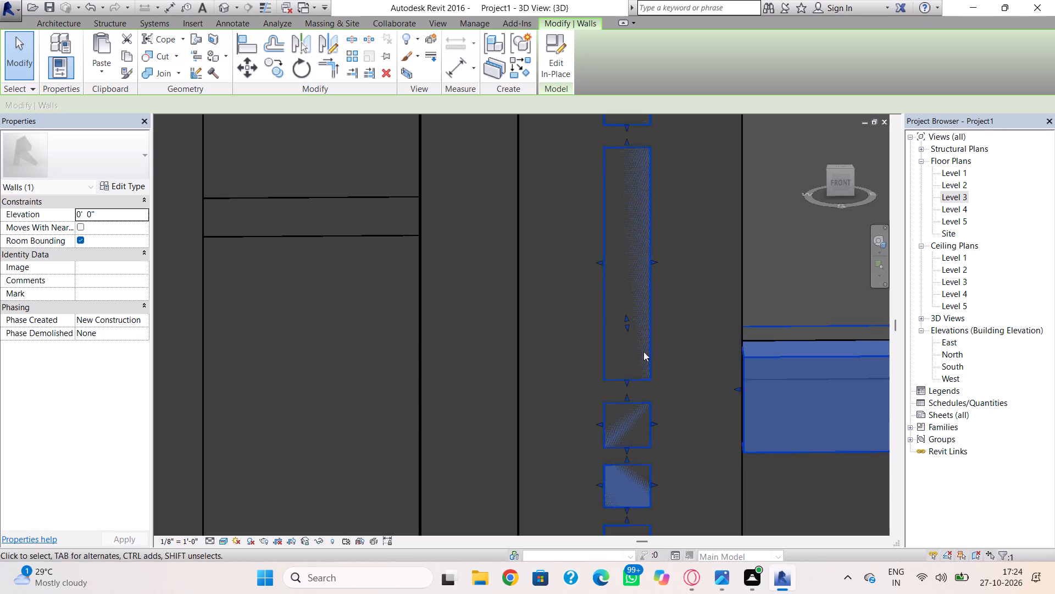
drag(628, 148, 639, 301)
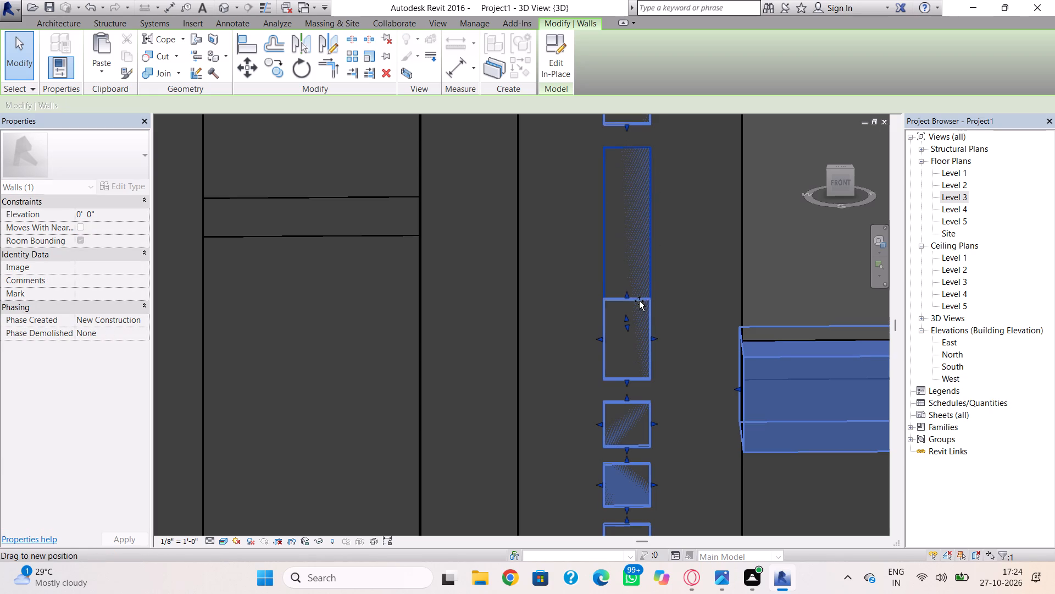
drag(639, 301, 638, 334)
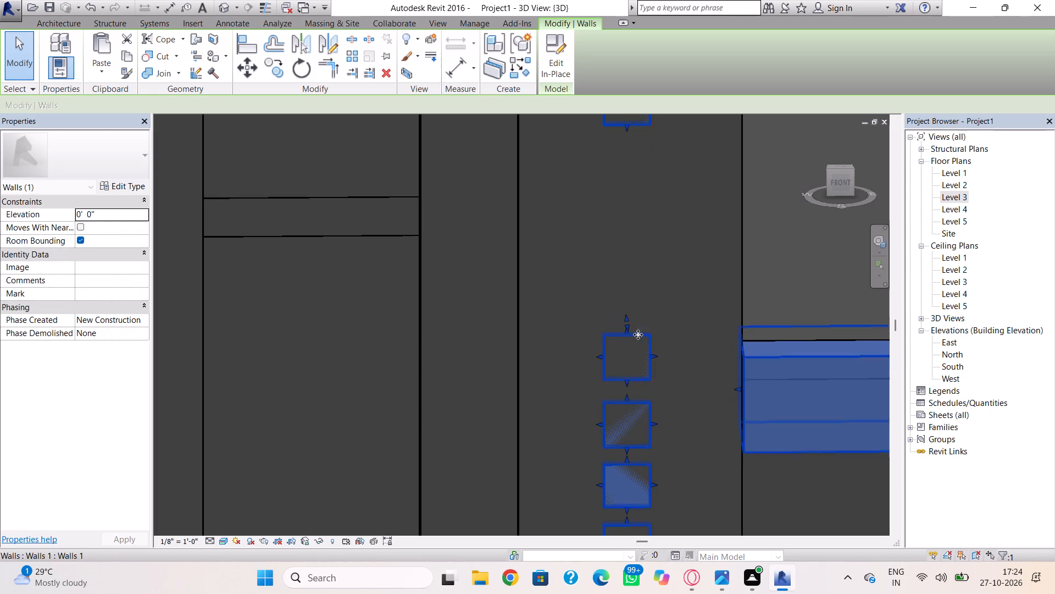
Shift the topmost box down to complete the closely spaced column of five small square boxes.
drag(652, 216, 653, 260)
middle_drag(653, 260, 652, 279)
click(634, 148)
drag(624, 151, 632, 315)
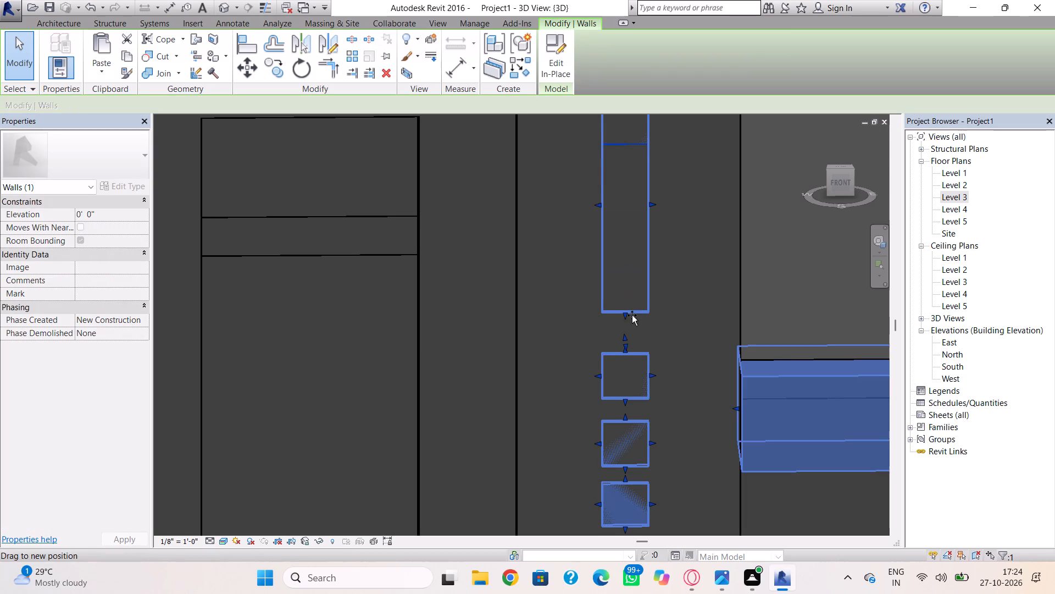
drag(632, 315, 633, 323)
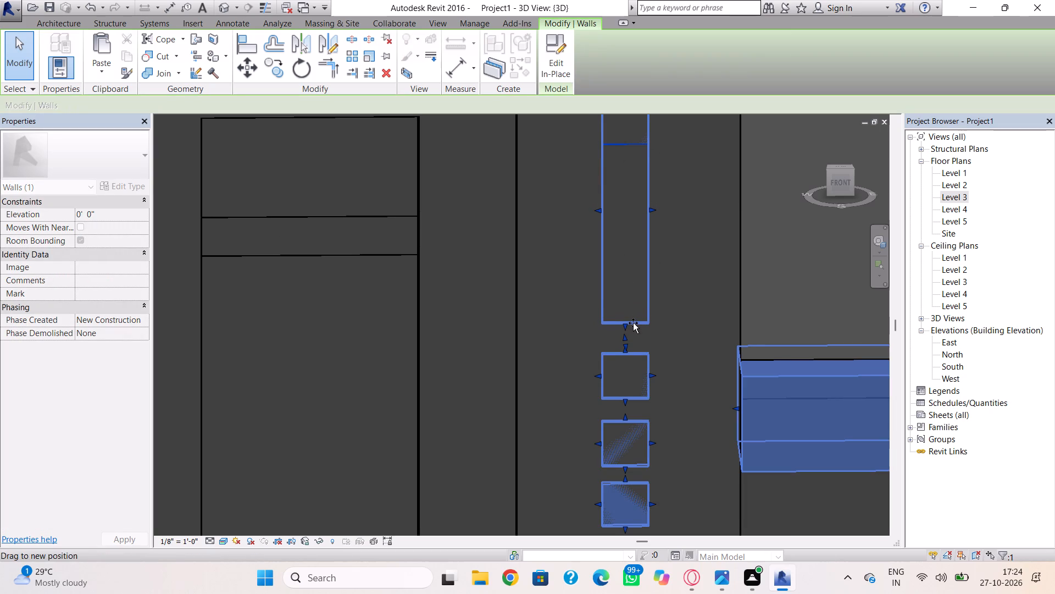
drag(633, 323, 633, 325)
middle_drag(635, 302, 632, 323)
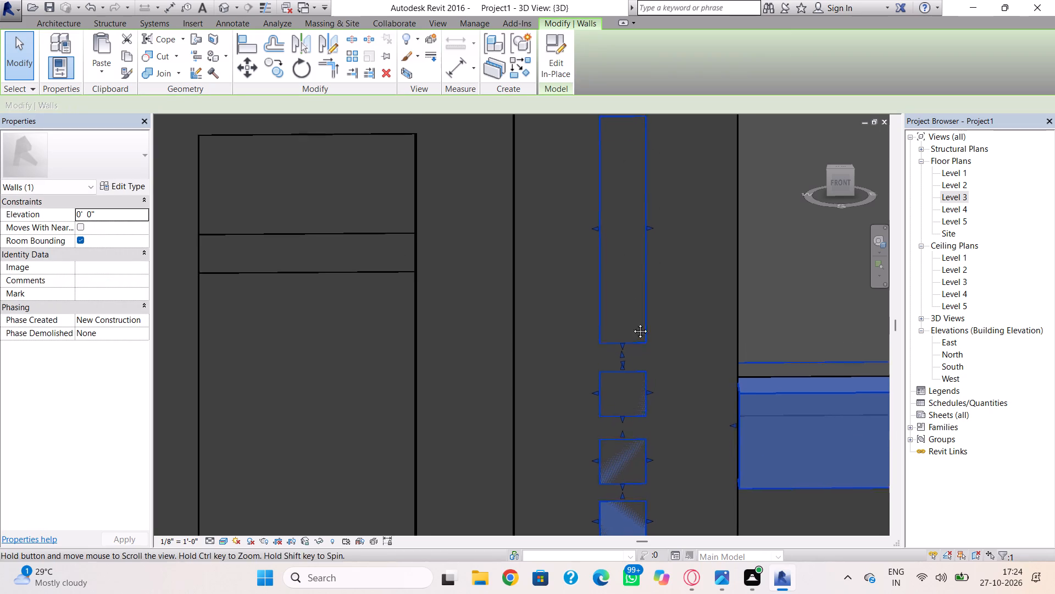
middle_drag(632, 323, 631, 327)
drag(623, 119, 623, 285)
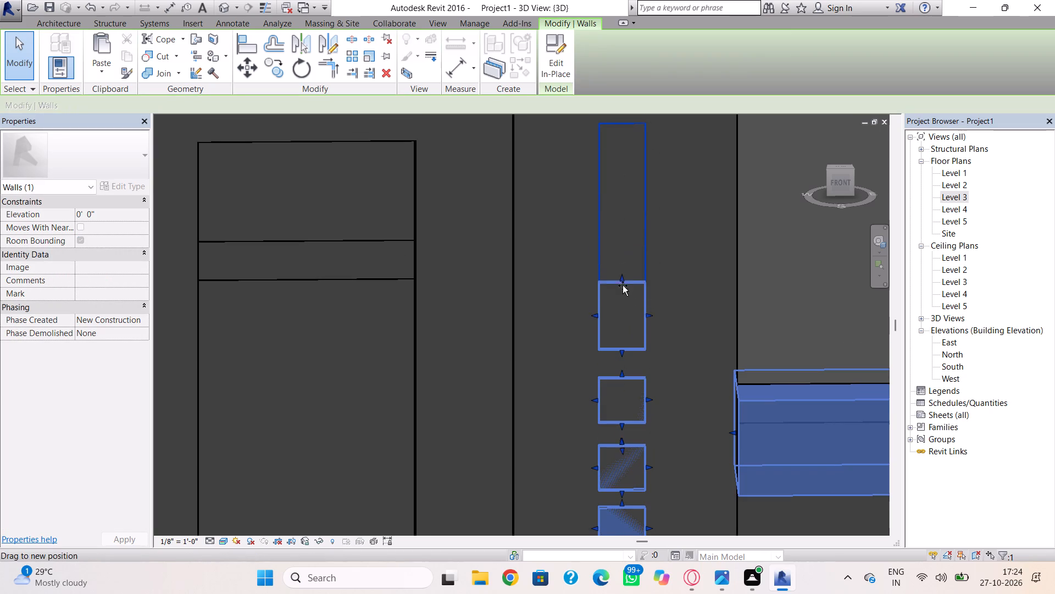
drag(623, 285, 625, 306)
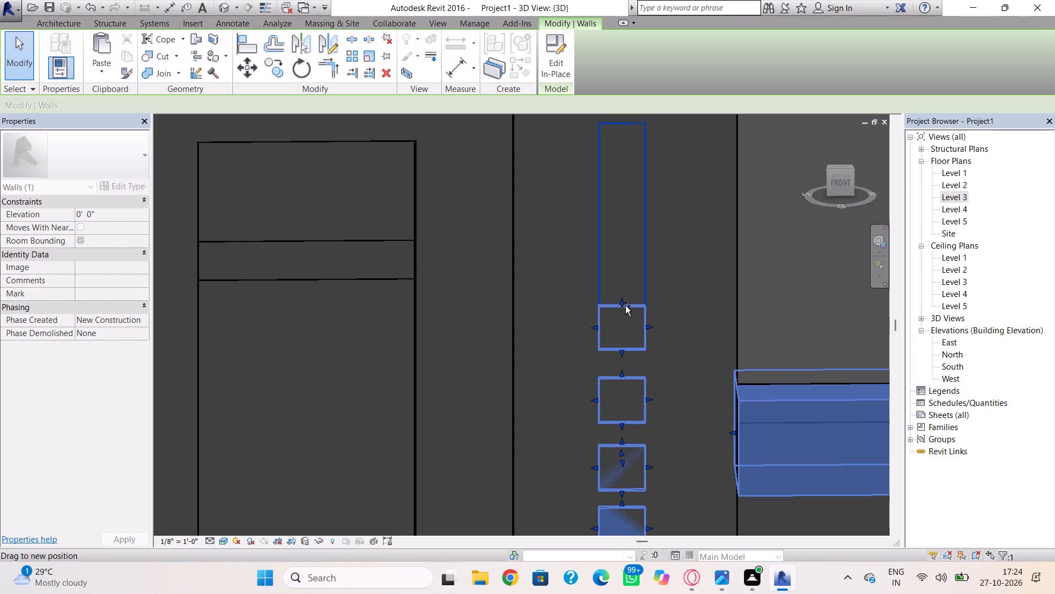
drag(625, 306, 625, 305)
click(657, 293)
Pull the front faces of the five boxes outward so they project as cubes from the front panel.
scroll(626, 327, down, 1)
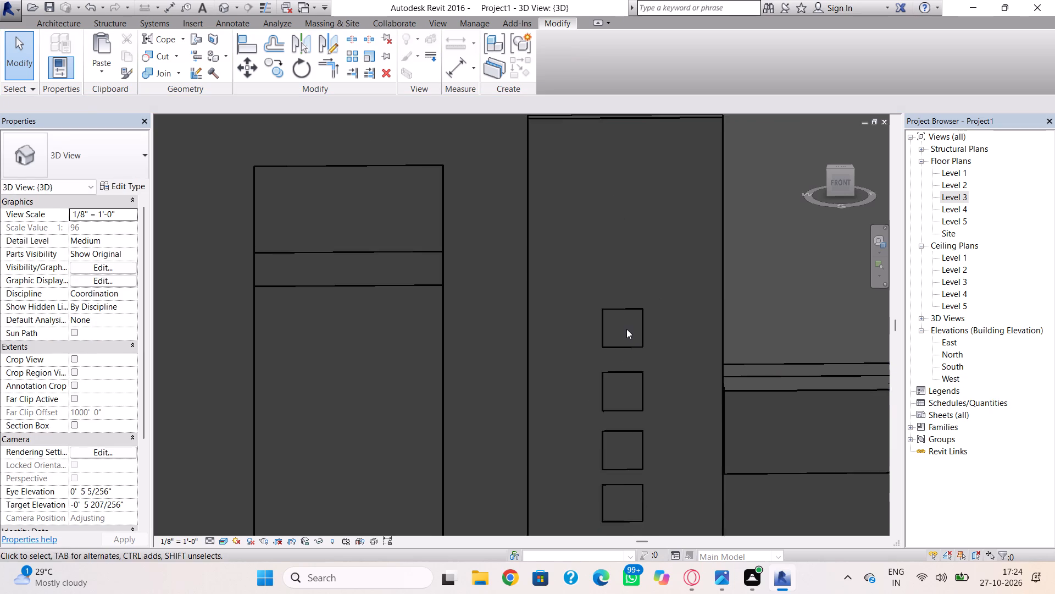
scroll(626, 329, down, 1)
middle_drag(626, 329, 616, 298)
shift+right_drag(612, 304, 707, 336)
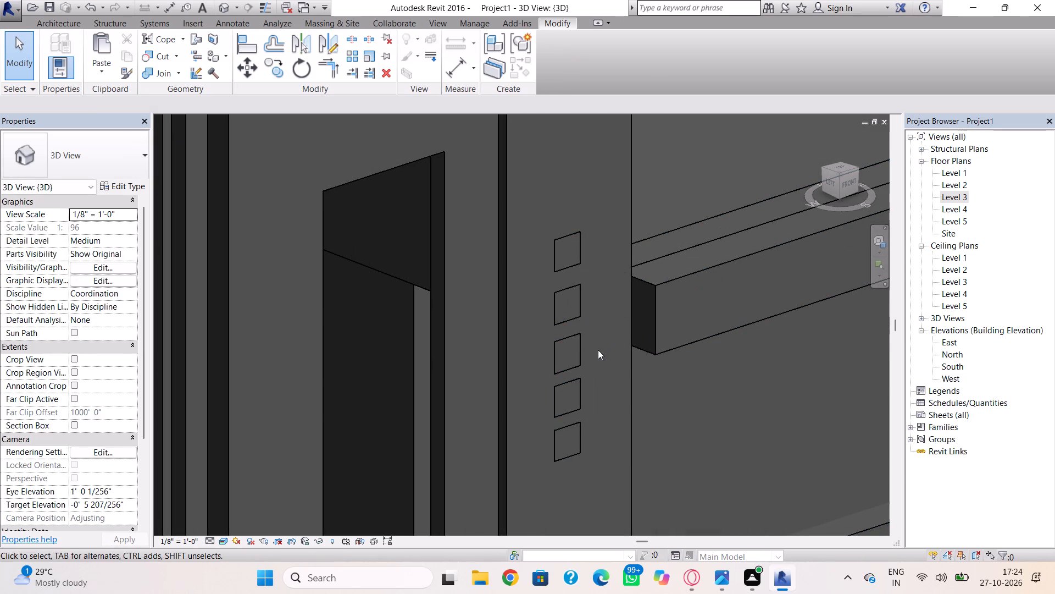
click(579, 352)
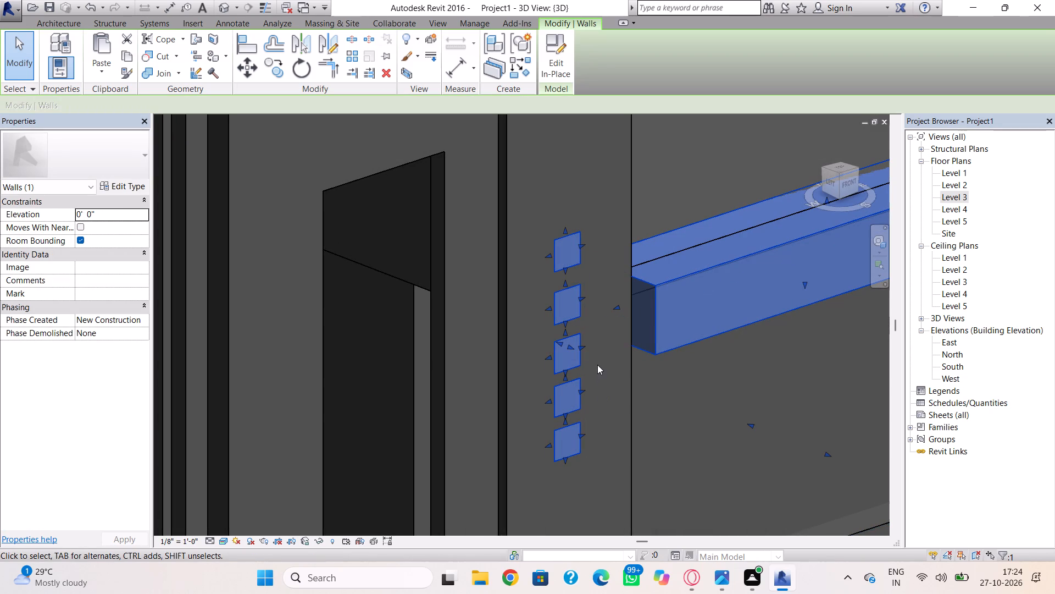
drag(571, 345, 574, 349)
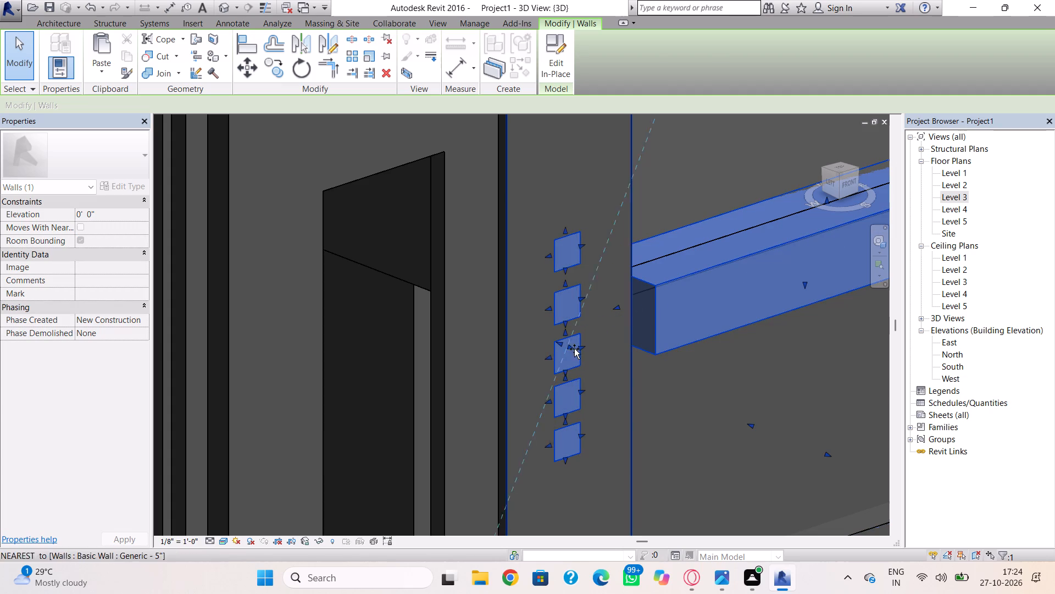
drag(574, 349, 589, 359)
click(643, 403)
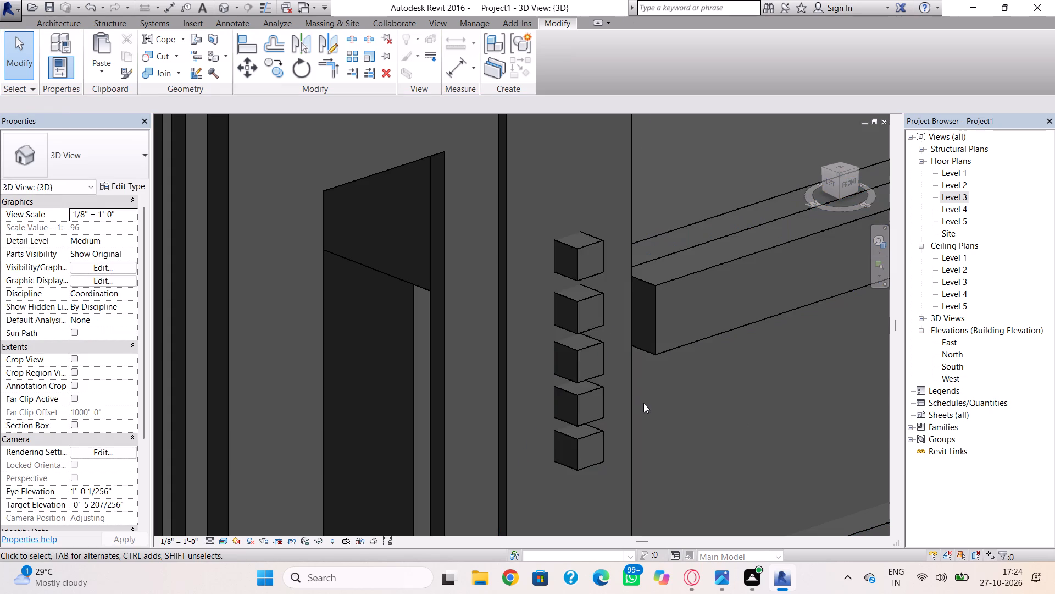
Lower the top edge of the Generic - 5" panel wall to reduce its height above the five boxes.
scroll(579, 315, down, 3)
shift+right_drag(602, 274, 581, 270)
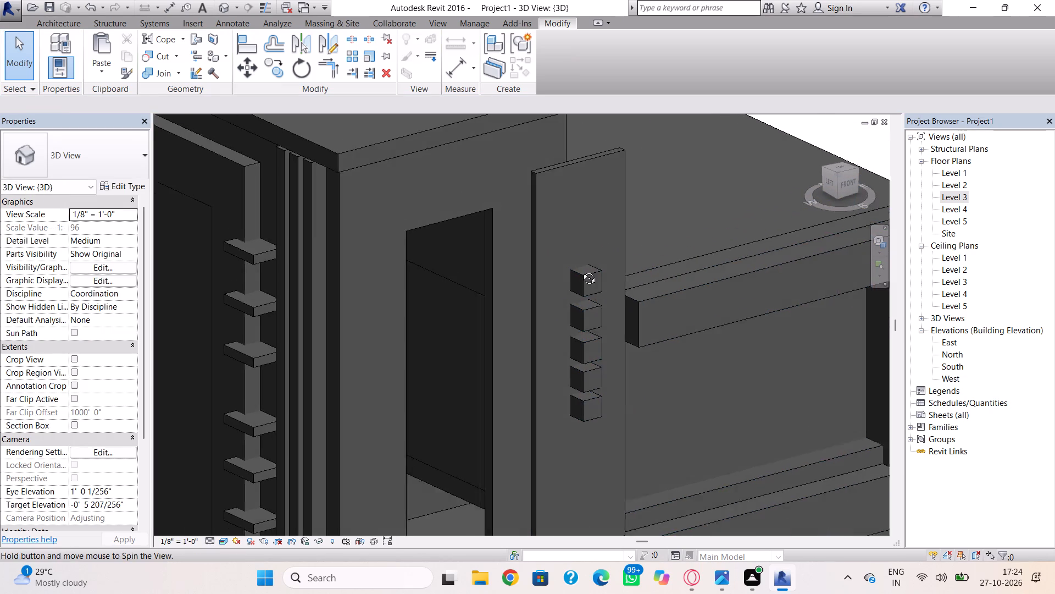
shift+right_drag(581, 270, 537, 216)
click(585, 175)
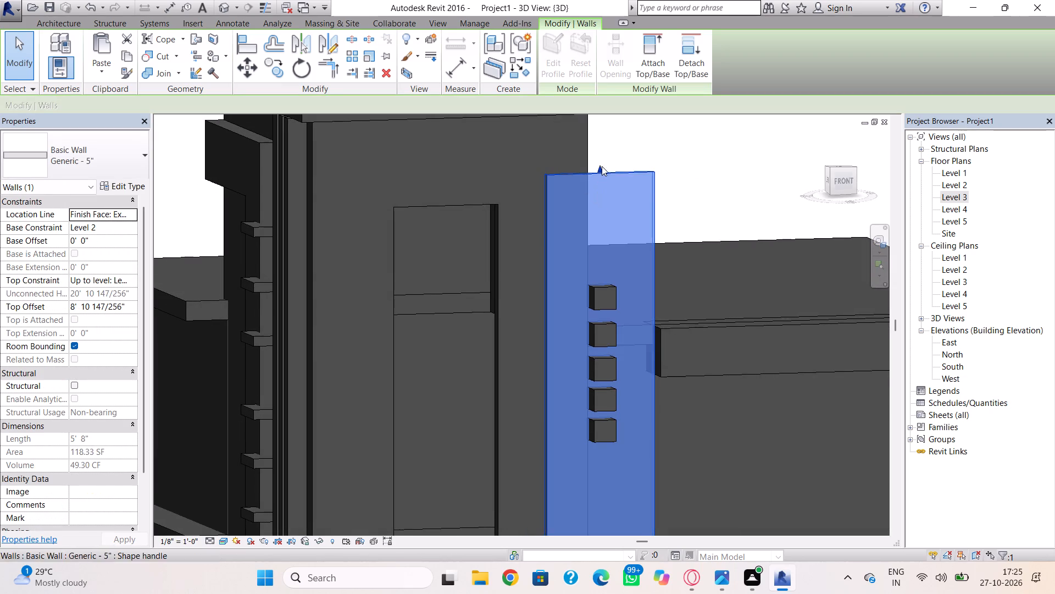
drag(602, 164, 604, 225)
click(704, 197)
Start a new Model In-Place component with the tall volume's front wall selected.
scroll(675, 271, down, 3)
middle_drag(673, 276, 649, 162)
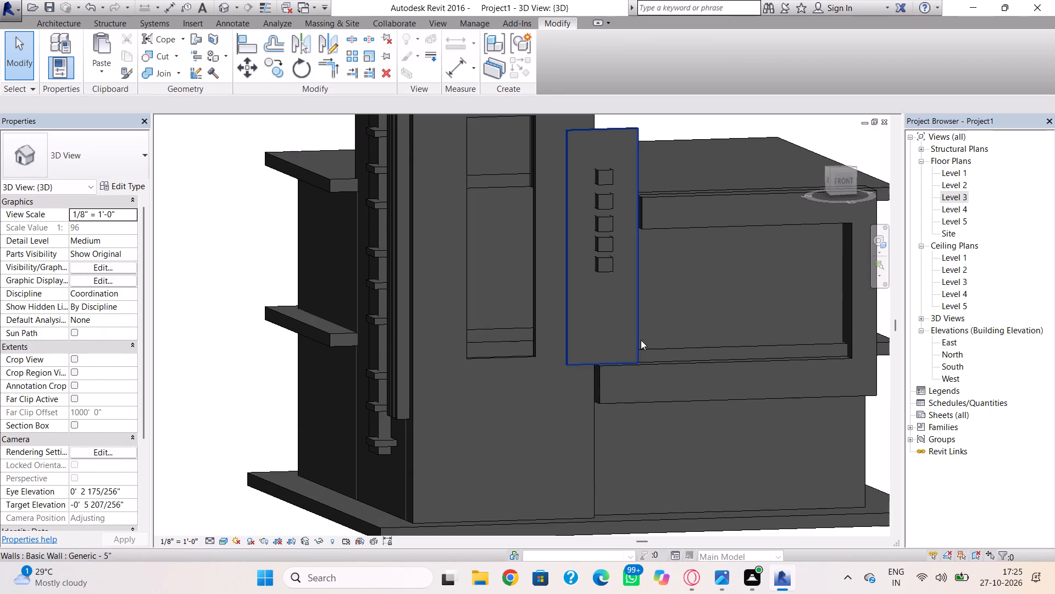
scroll(625, 315, down, 1)
middle_drag(625, 315, 625, 328)
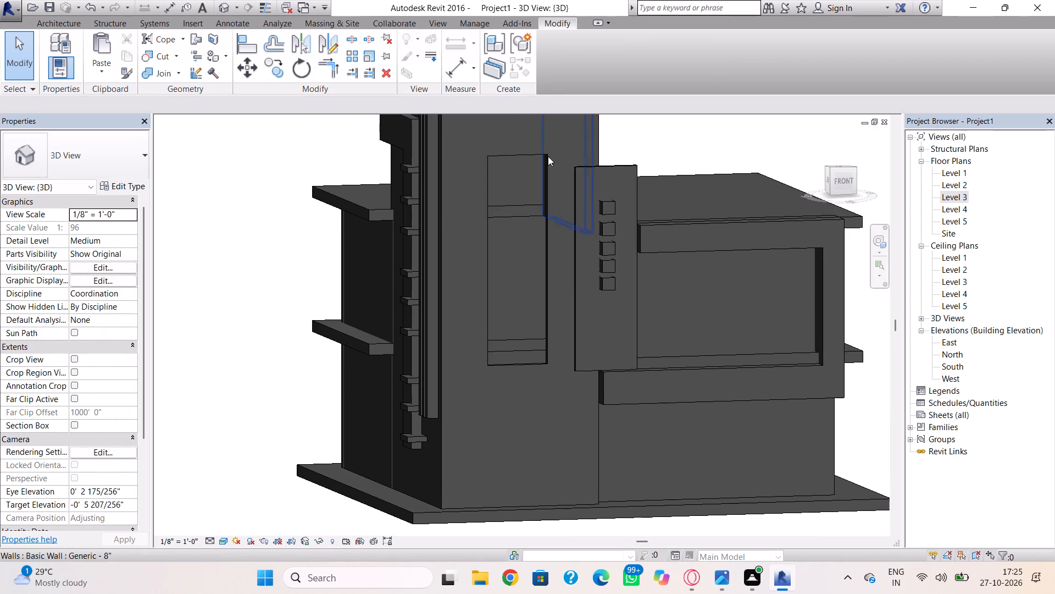
click(552, 151)
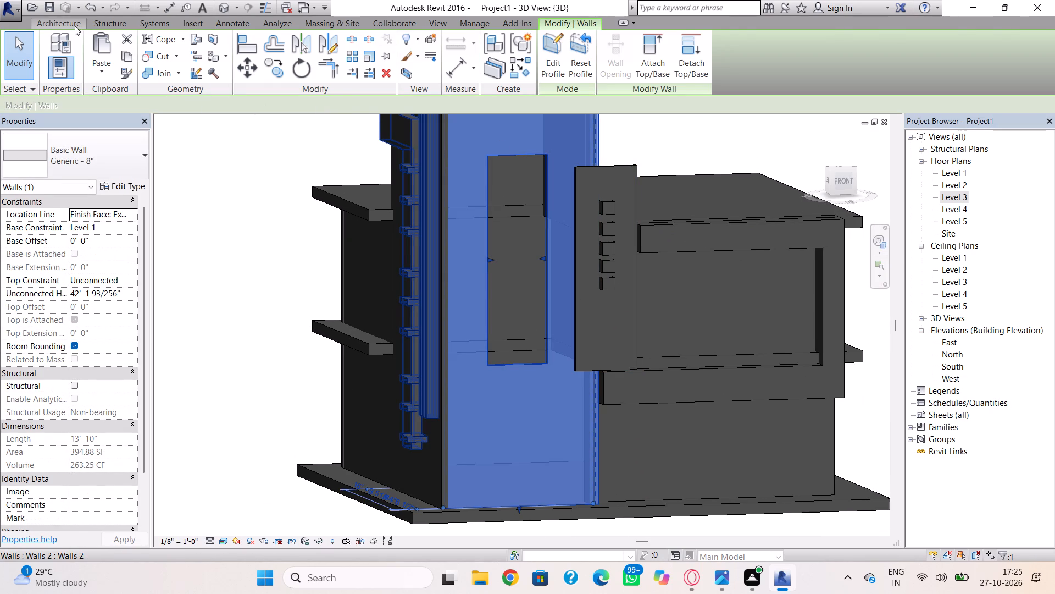
click(75, 26)
click(165, 77)
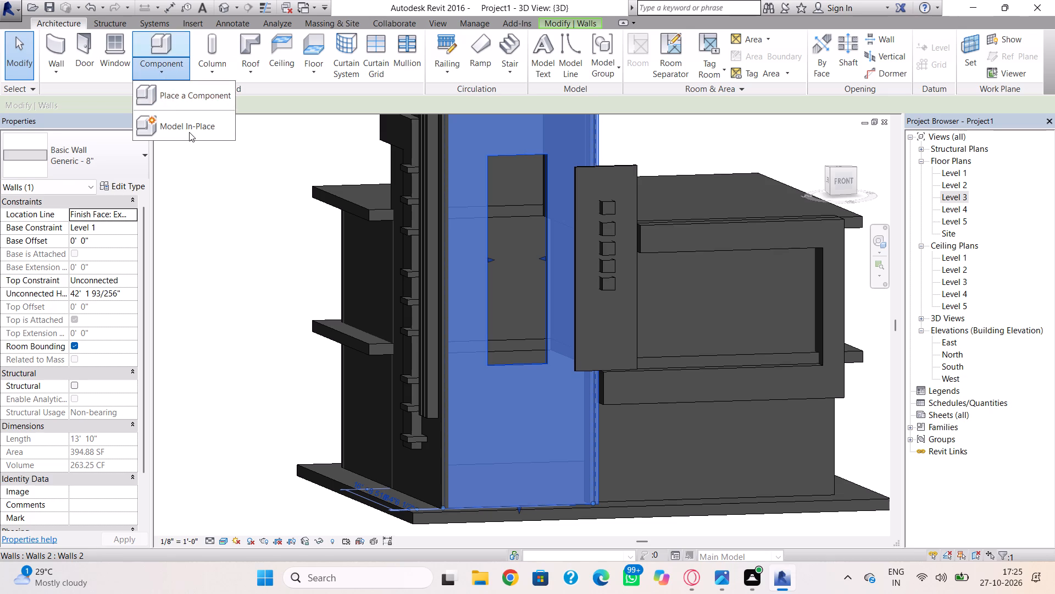
click(189, 132)
Save the project in the Documents folder as REVIT INTERNSHIP 20.
click(567, 257)
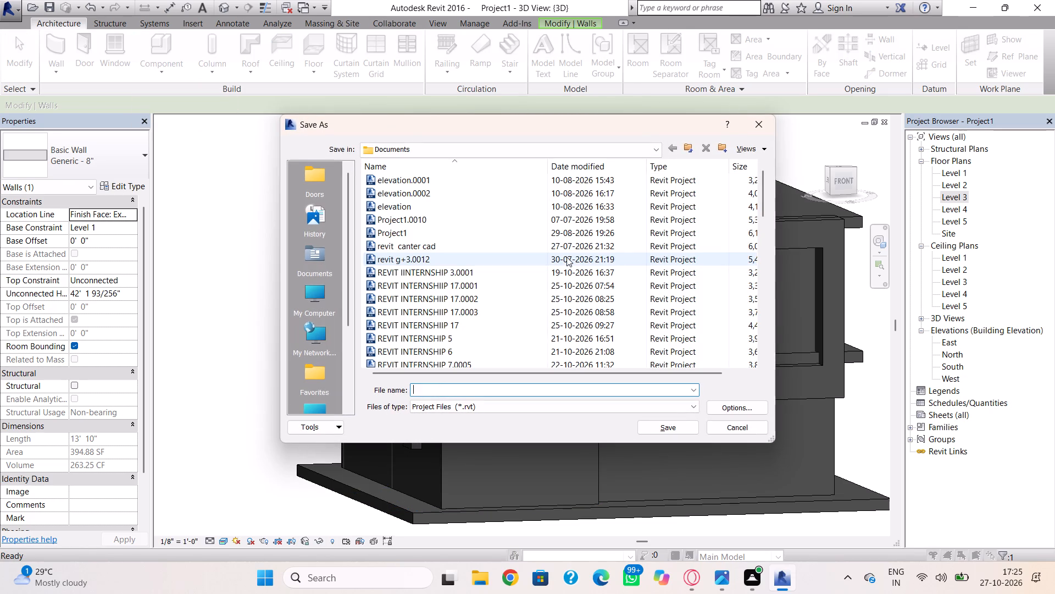
text(REVIT)
key(space)
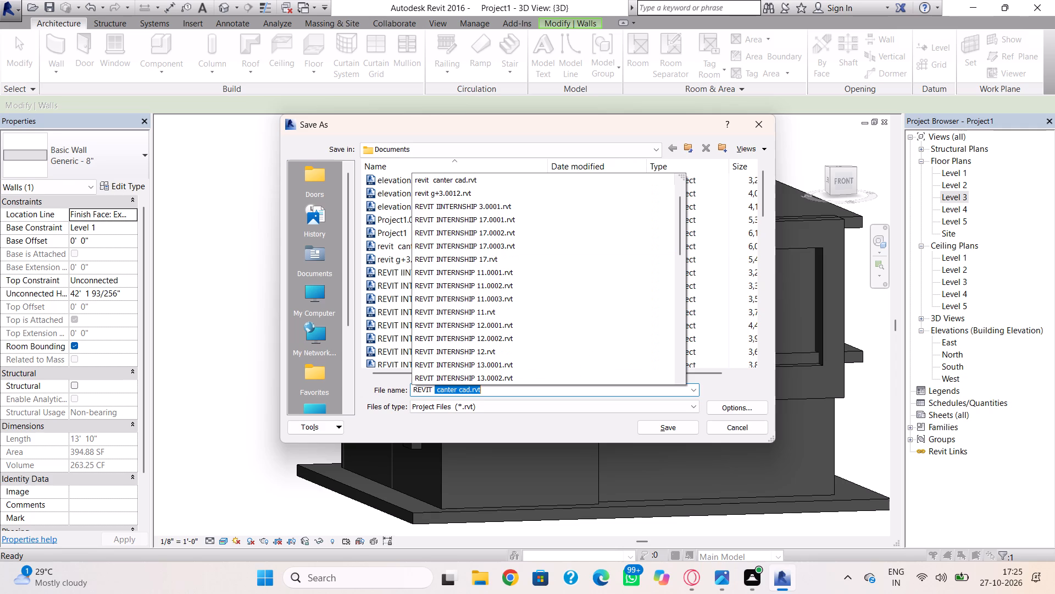
text(IN)
text(TERNS)
key(g)
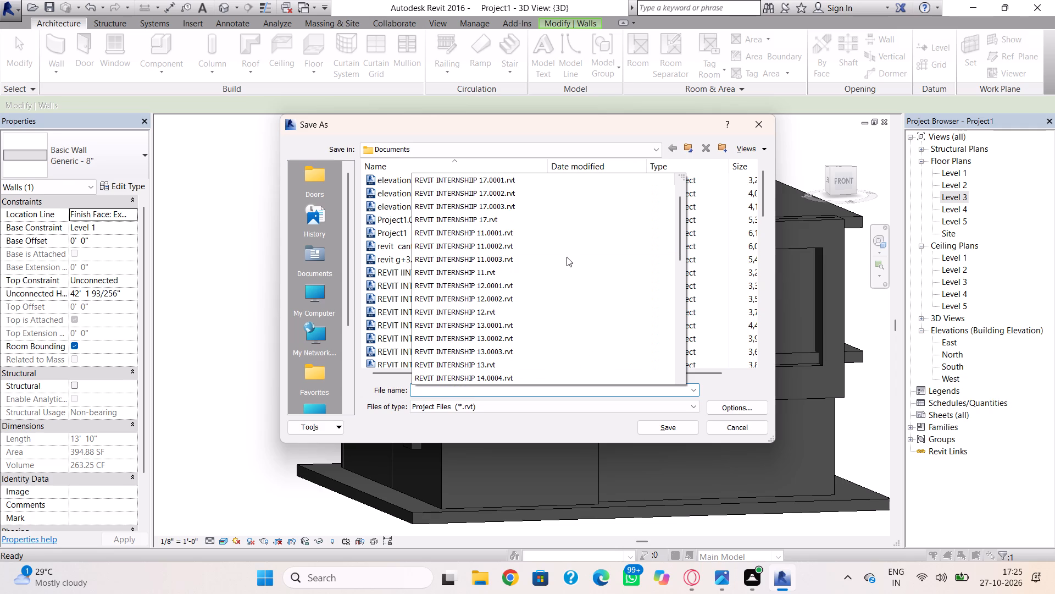
key(BackSpace)
key(h)
text(IP)
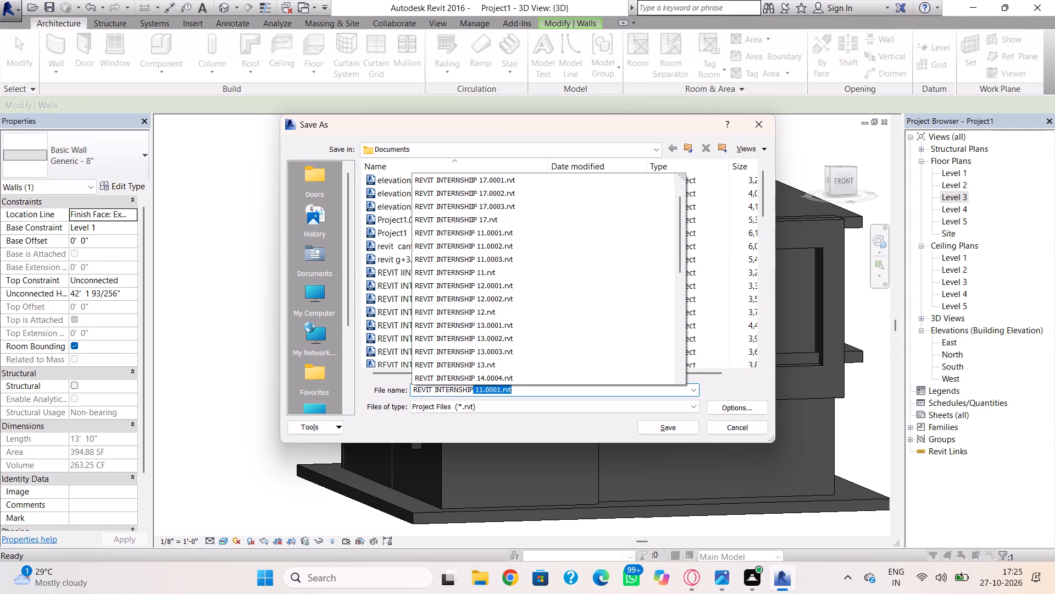
key(space)
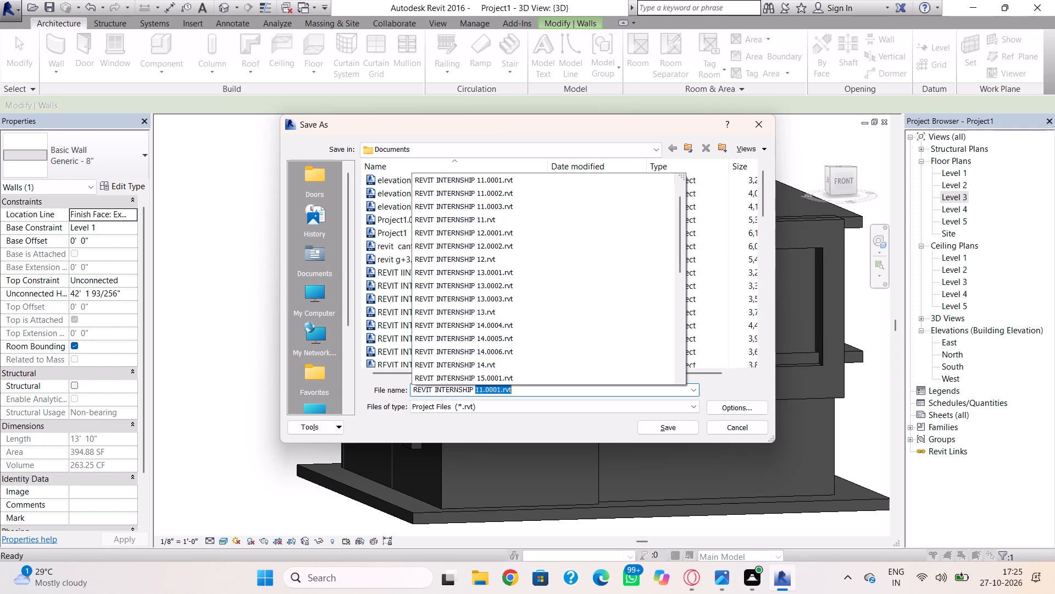
text(20)
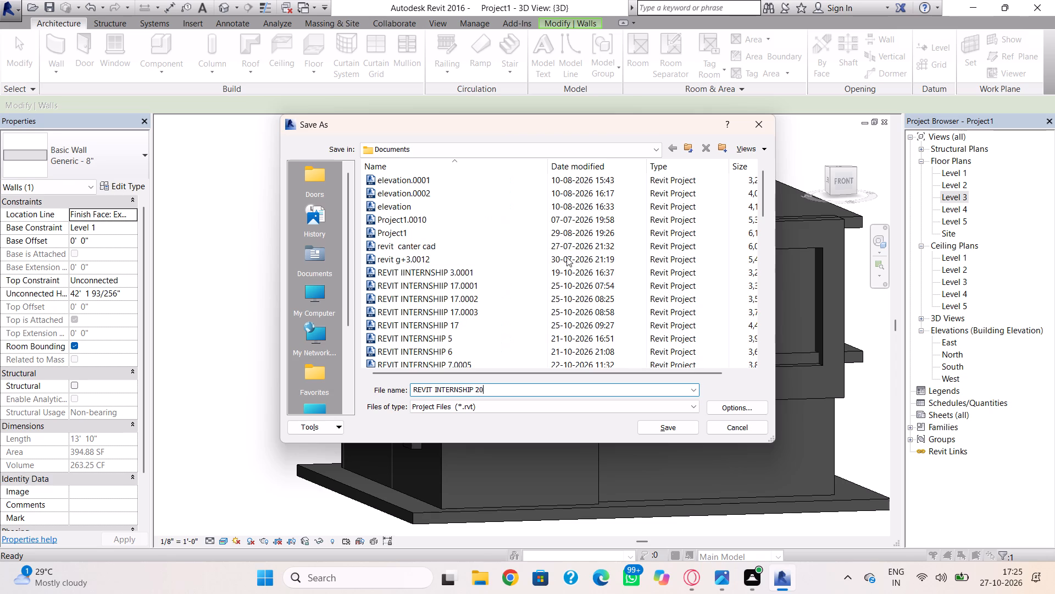
click(681, 434)
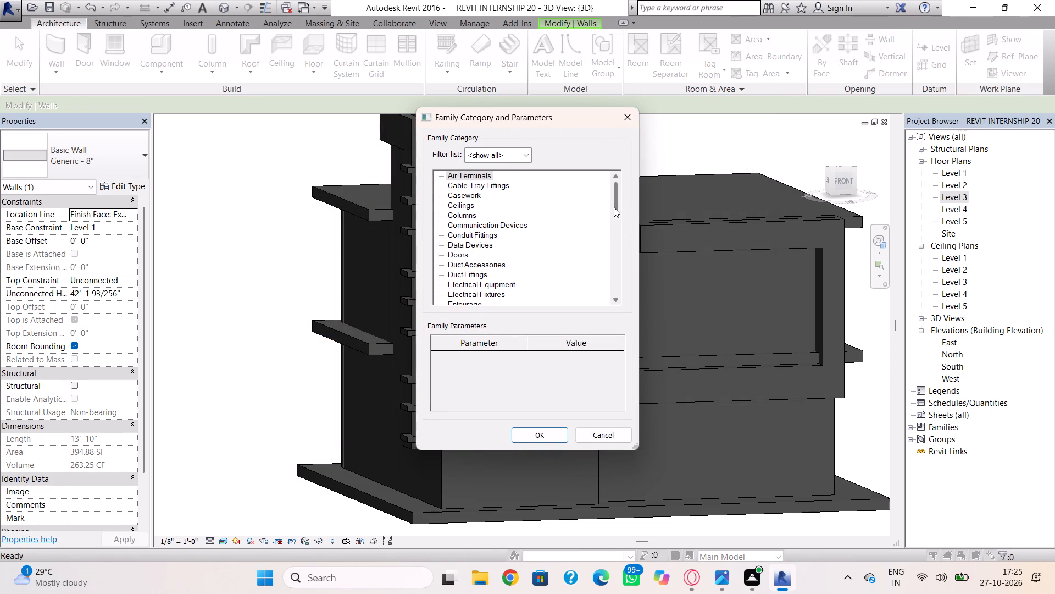
Assign the in-place component to the Walls family category and accept its suggested name, Walls 3.
drag(614, 207, 618, 298)
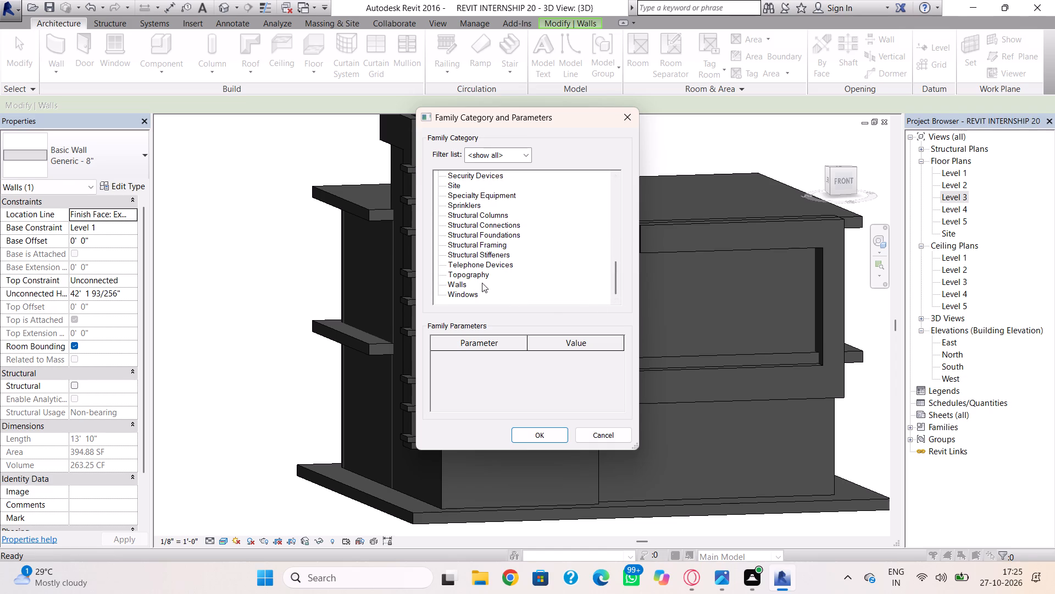
click(467, 287)
click(460, 285)
click(530, 437)
click(529, 313)
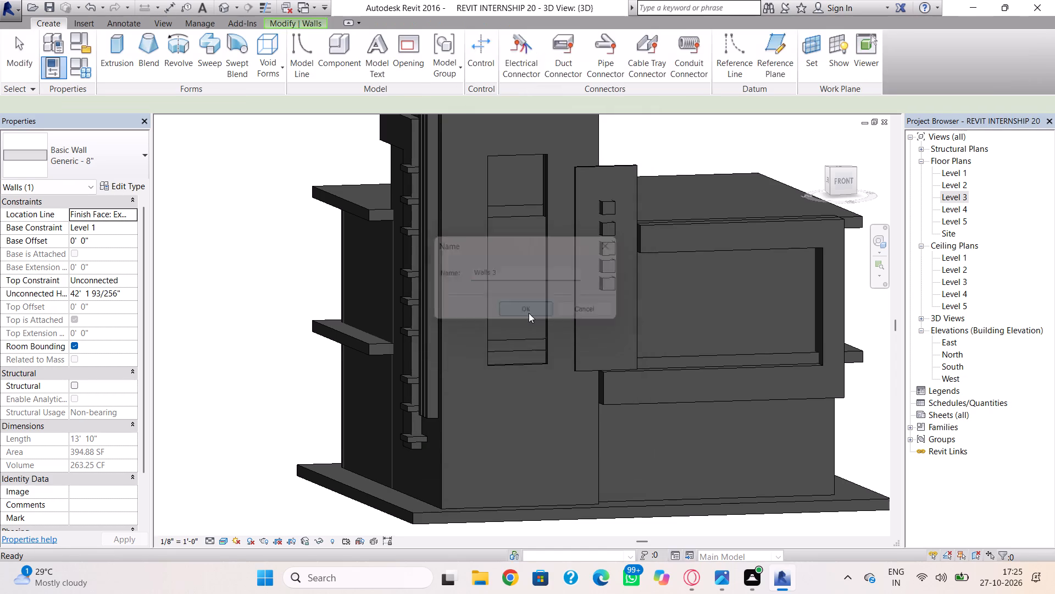
Begin an extrusion and set its work plane by picking the front face of the tall volume's wall.
shift+right_drag(636, 294, 597, 281)
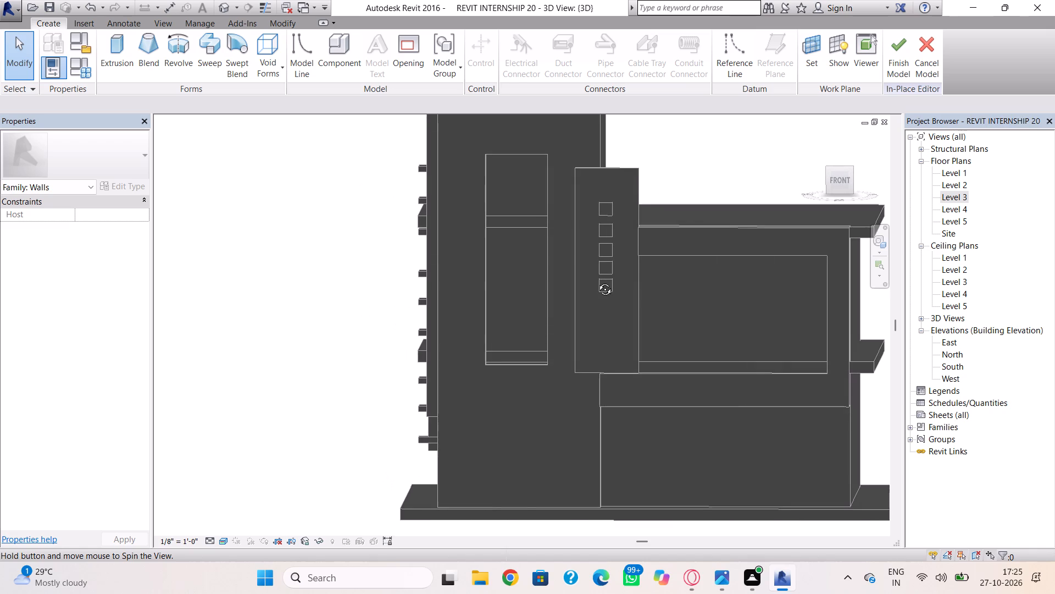
shift+right_drag(597, 281, 597, 277)
scroll(597, 276, down, 1)
middle_drag(597, 276, 616, 337)
scroll(616, 337, up, 1)
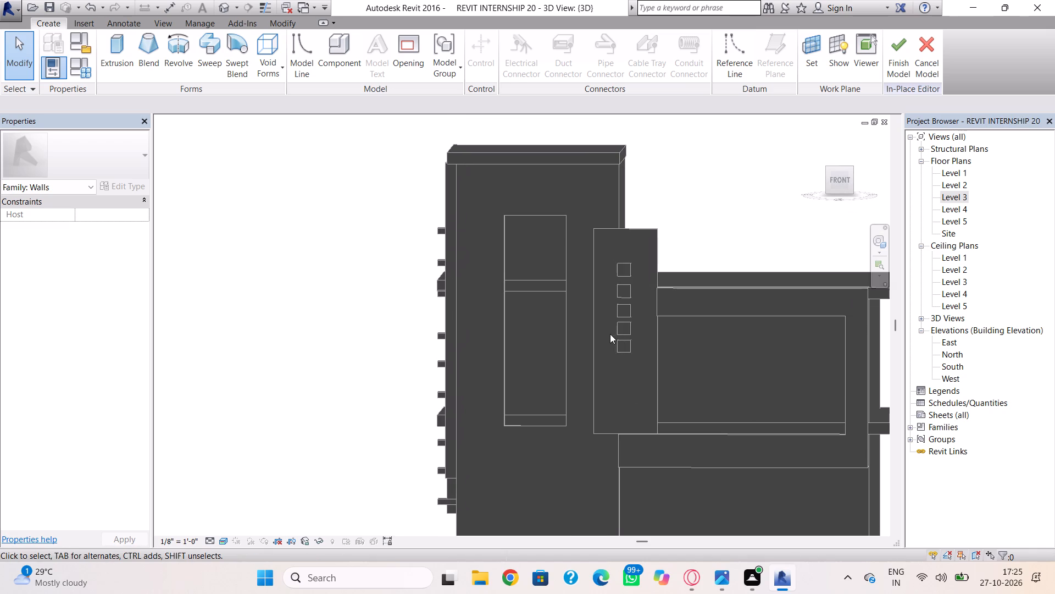
click(116, 55)
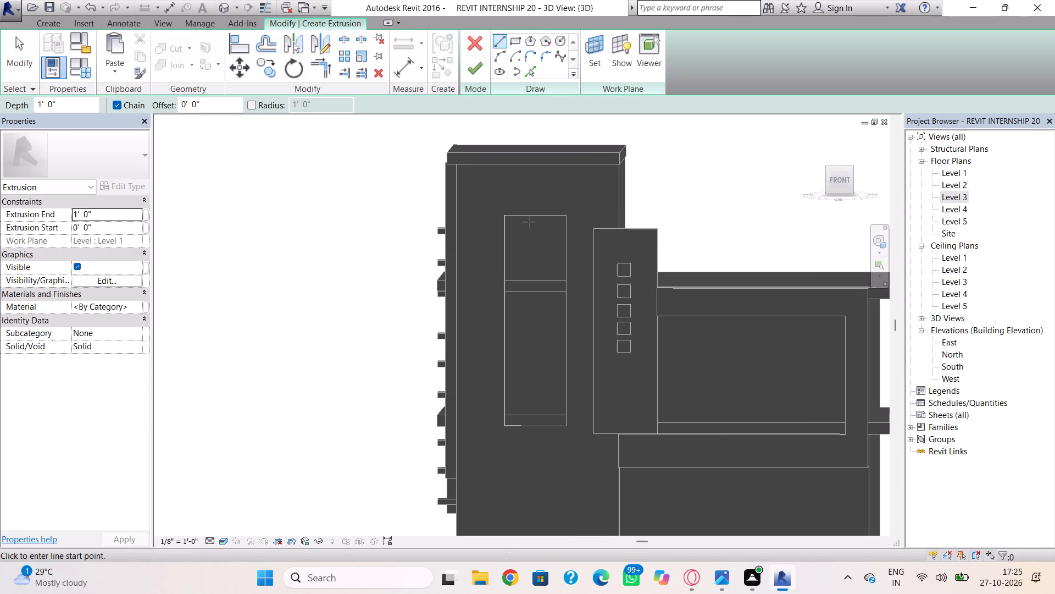
click(515, 40)
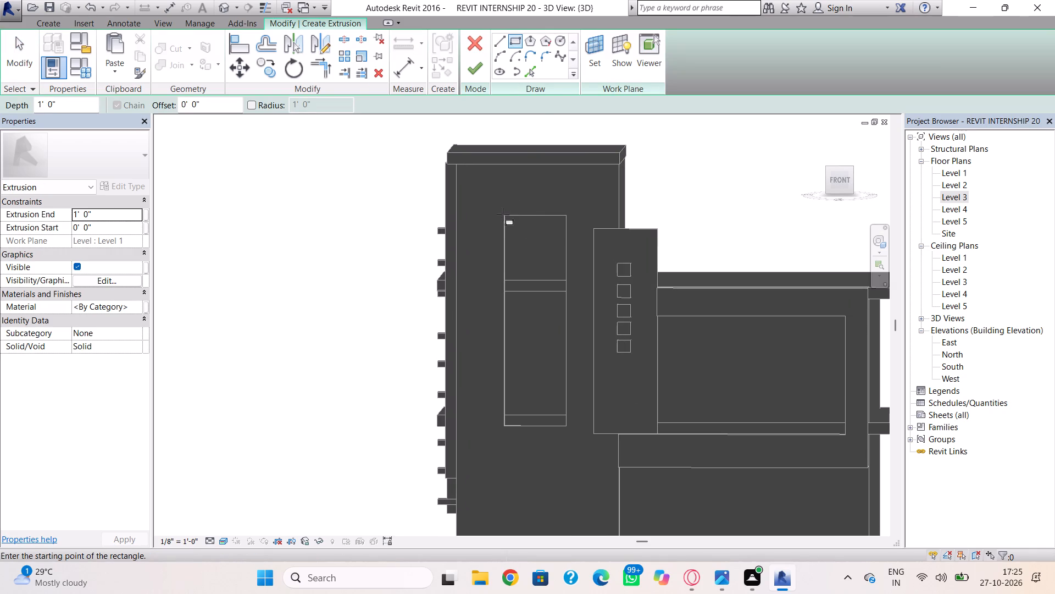
click(503, 215)
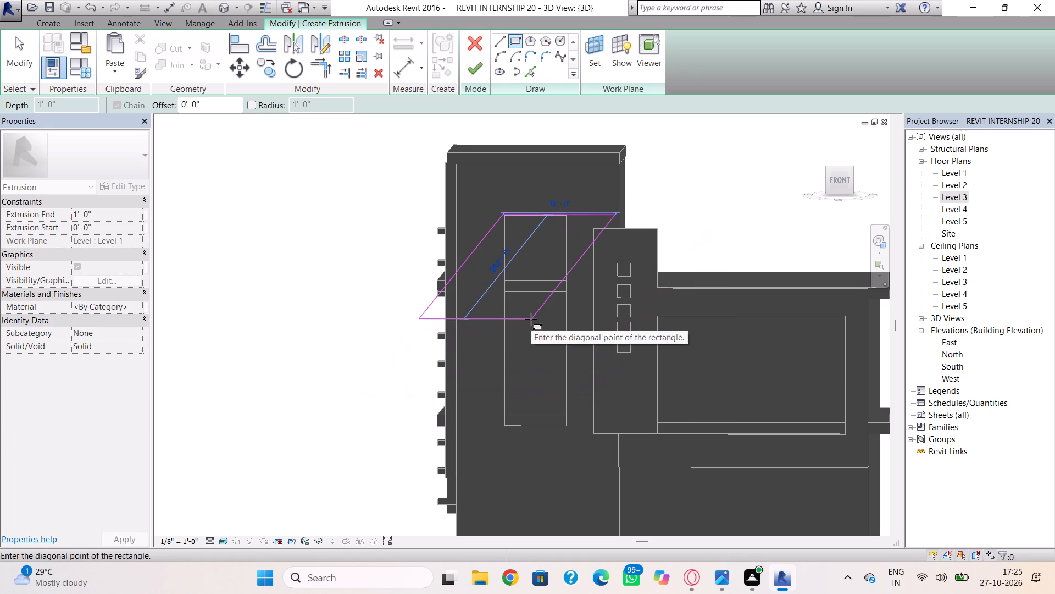
key(Escape)
click(592, 58)
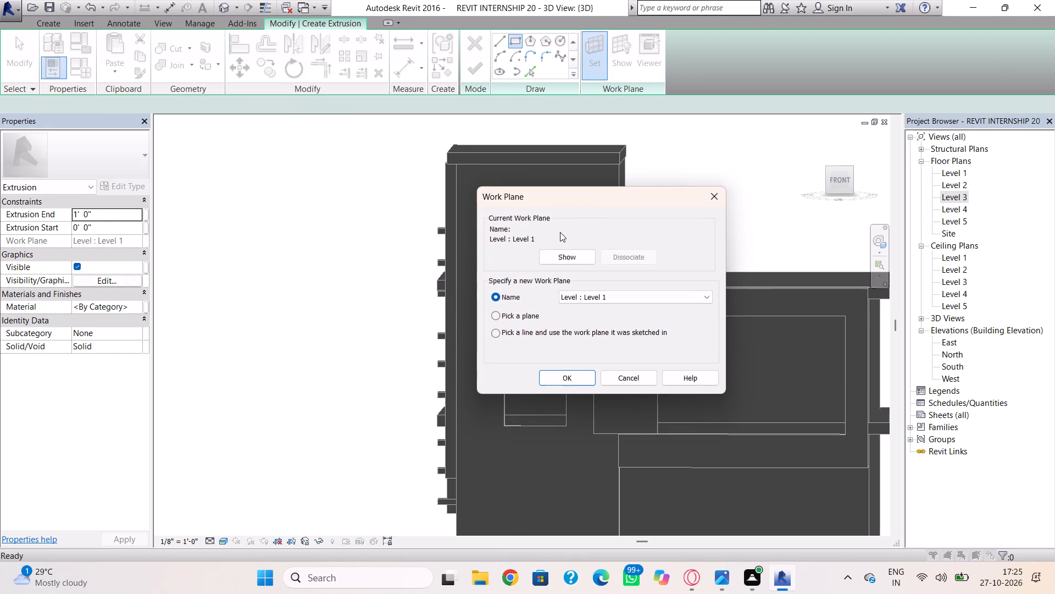
click(493, 314)
click(573, 378)
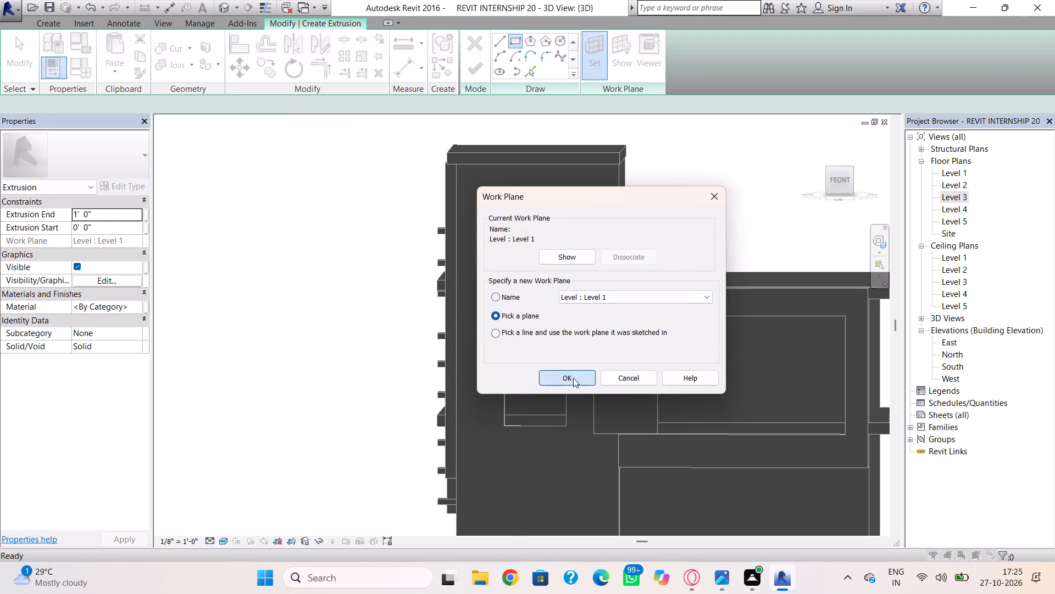
shift+right_drag(553, 354, 617, 414)
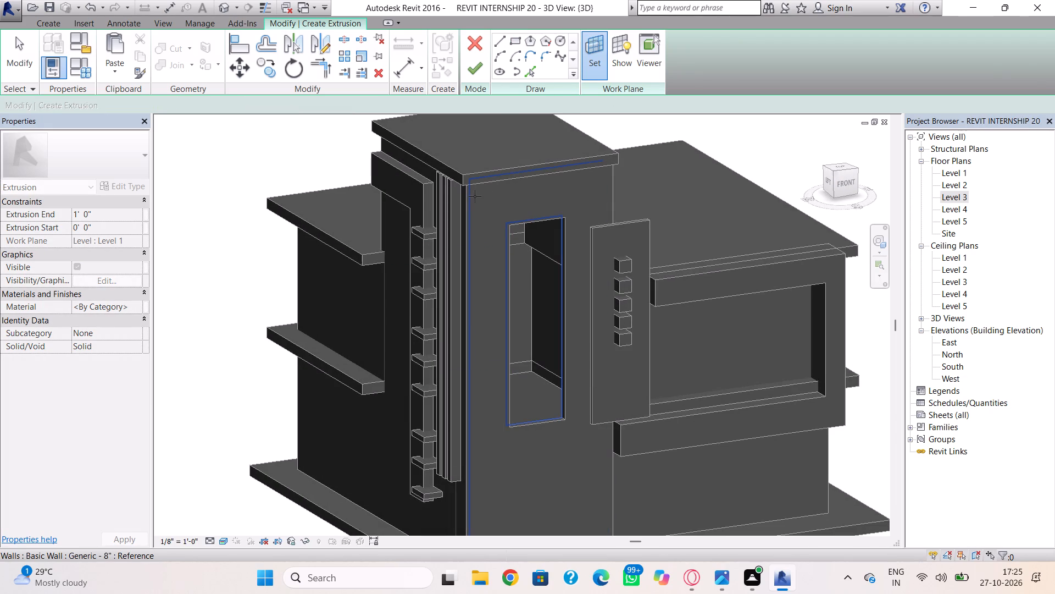
click(475, 196)
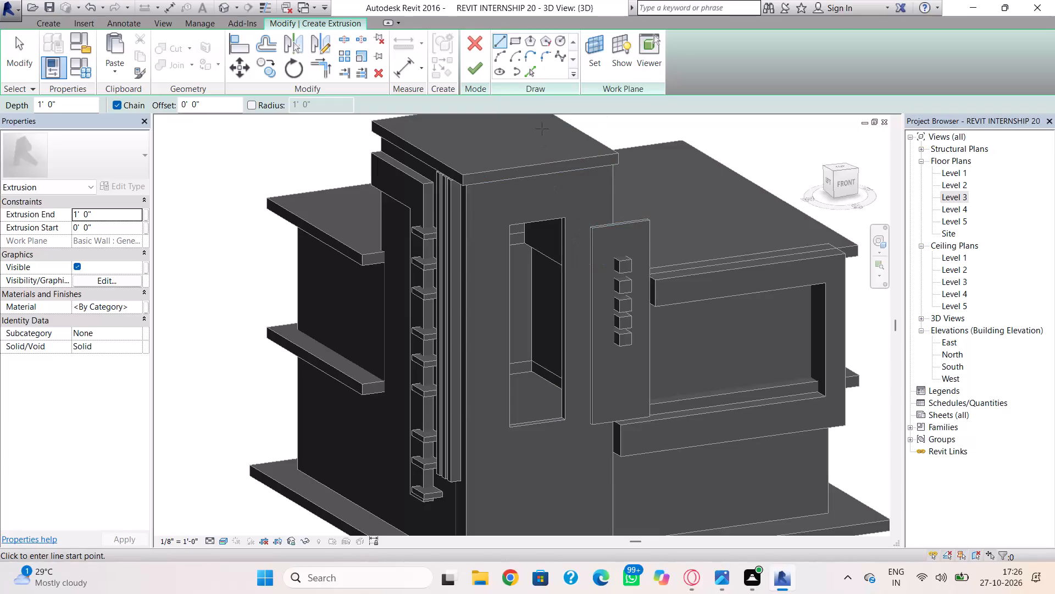
Sketch the inner rectangle of the frame profile along the edges of the tall volume's front opening.
click(518, 40)
shift+right_drag(629, 273, 569, 235)
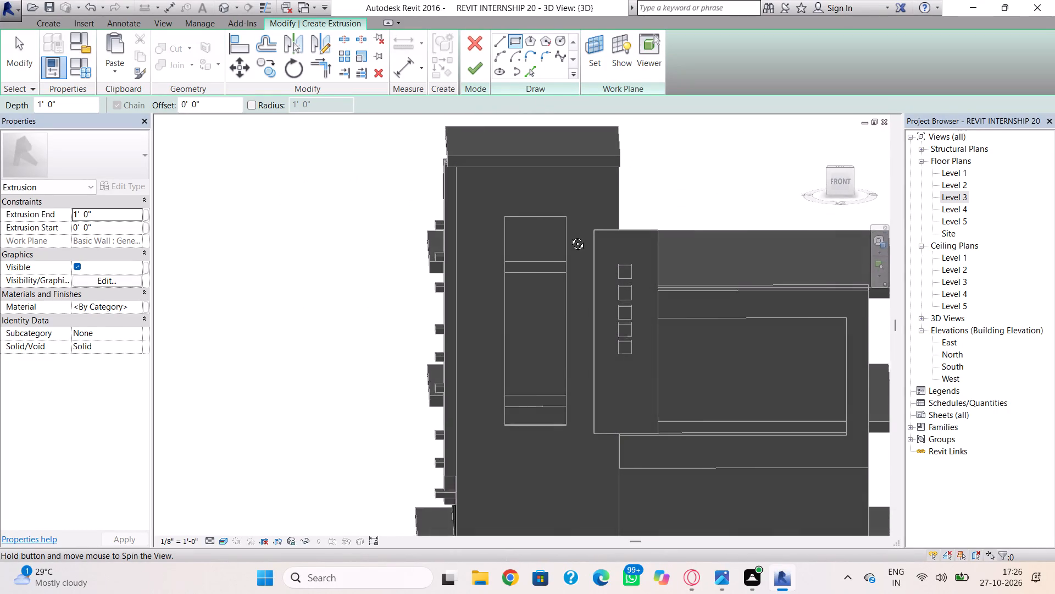
shift+right_drag(569, 235, 569, 199)
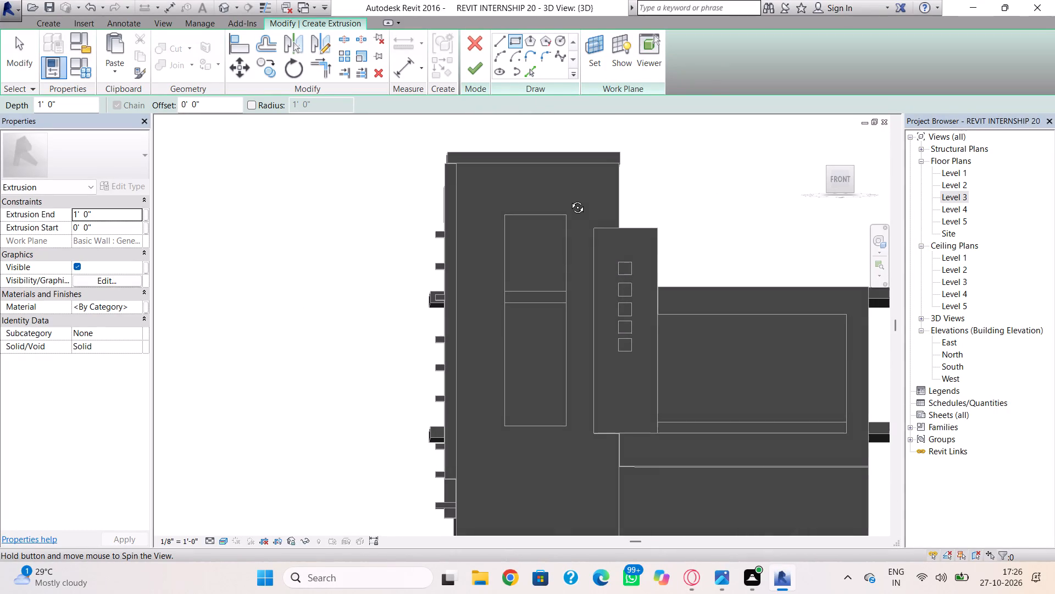
shift+right_drag(569, 199, 569, 204)
click(508, 212)
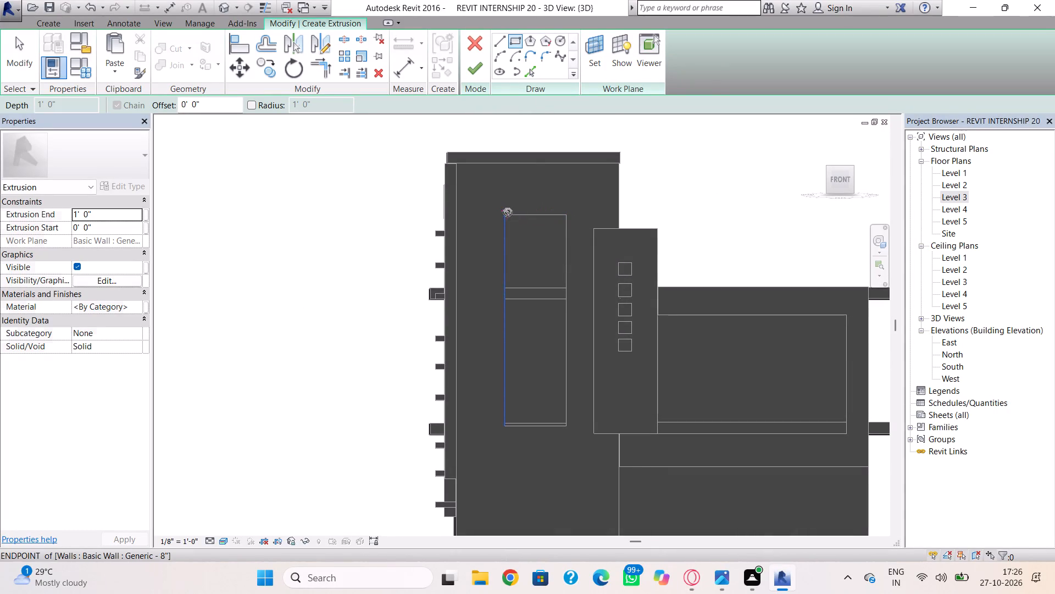
click(570, 423)
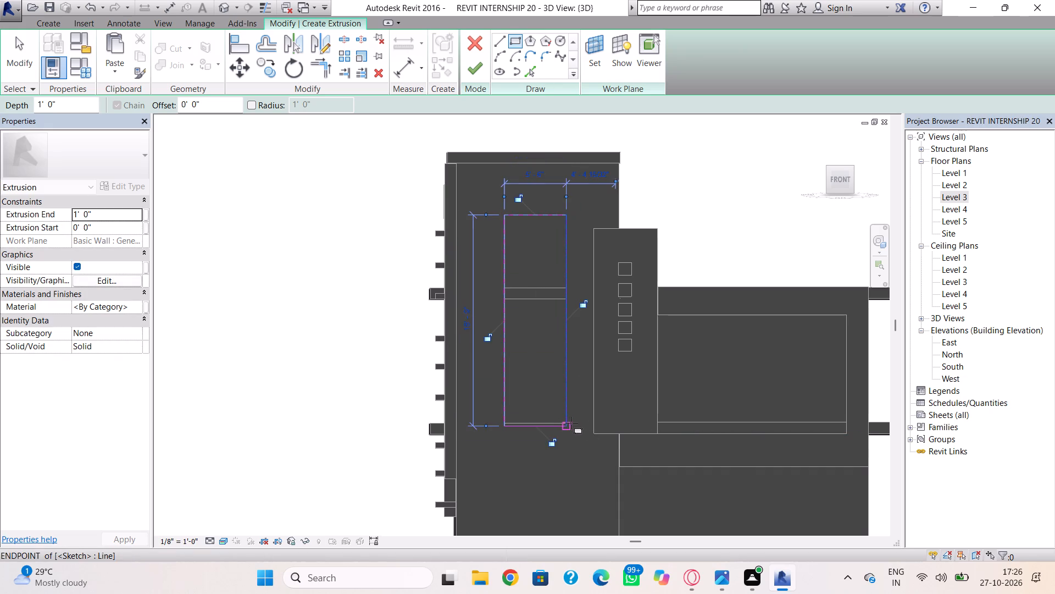
key(Escape)
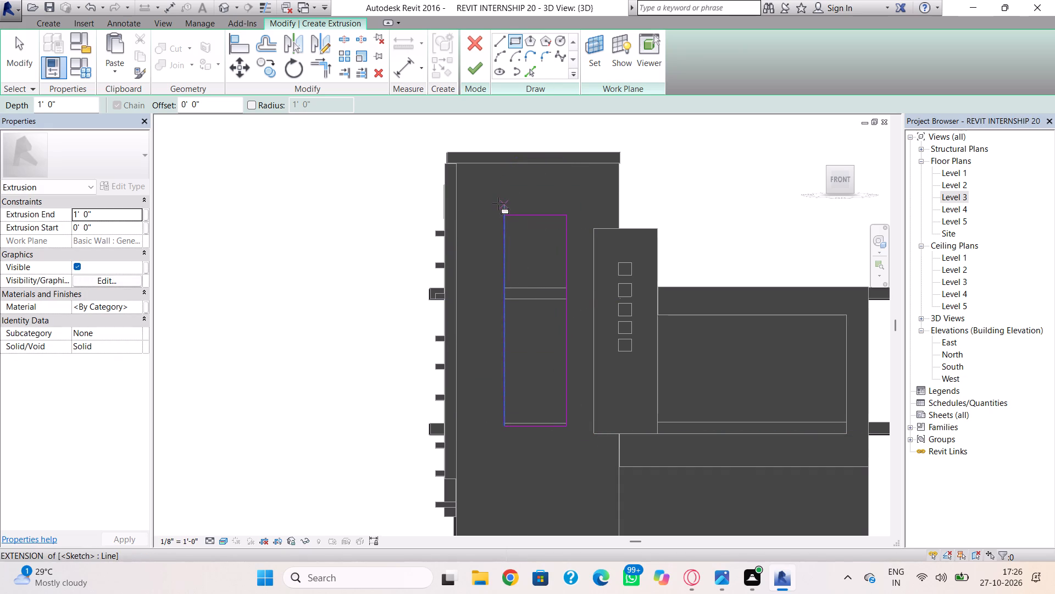
Add an outer rectangle about 7' 5" wide around the opening and finish the frame extrusion with a 1' depth.
click(494, 202)
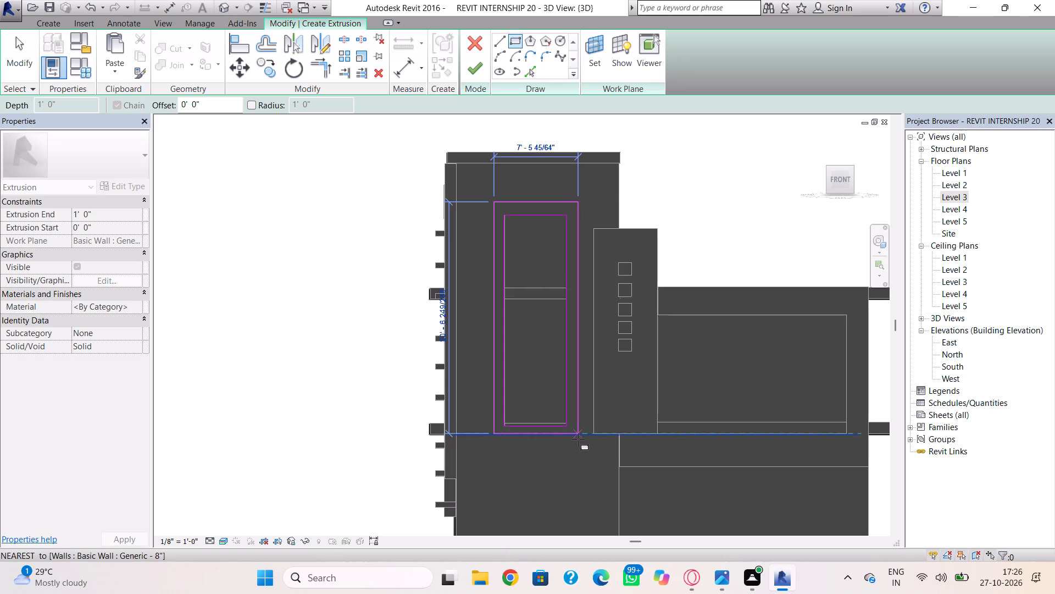
click(578, 439)
key(Escape)
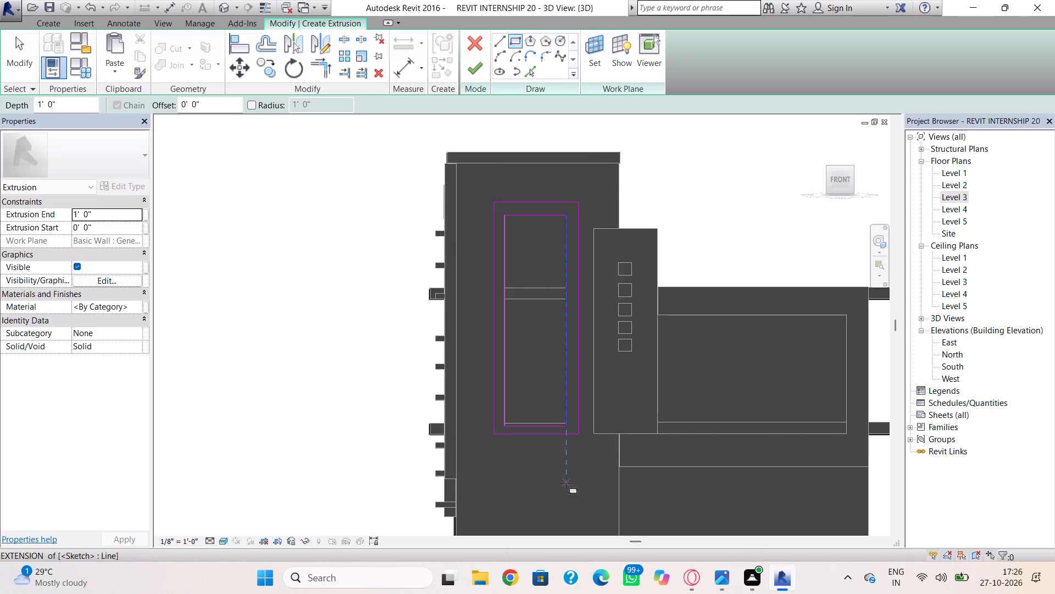
key(Escape)
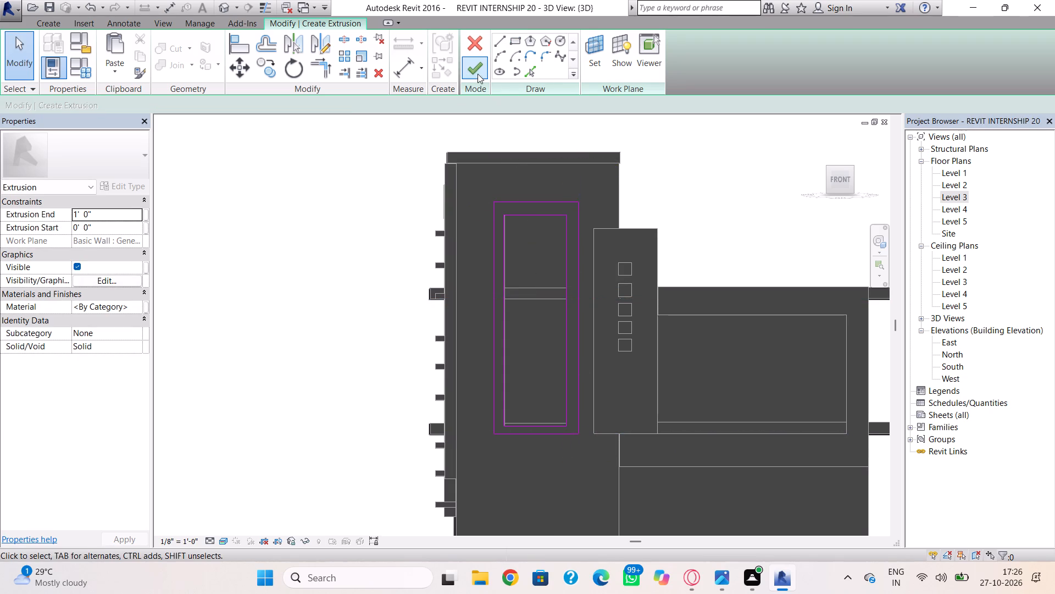
click(477, 70)
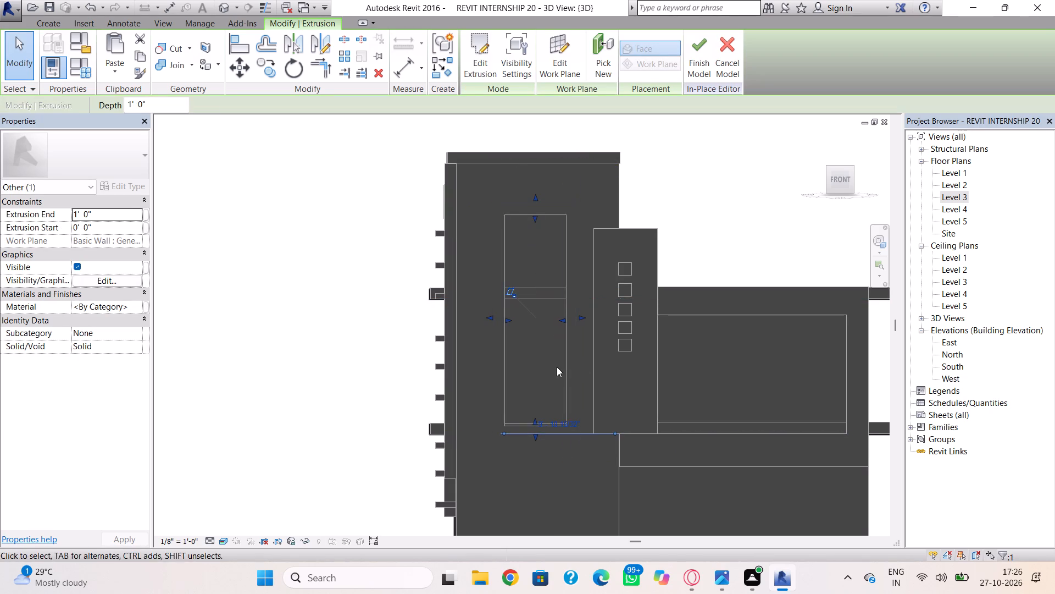
Pull the front face of the opening frame outward to an extrusion start of about -3' 1".
shift+right_drag(557, 367, 686, 471)
drag(549, 326, 567, 333)
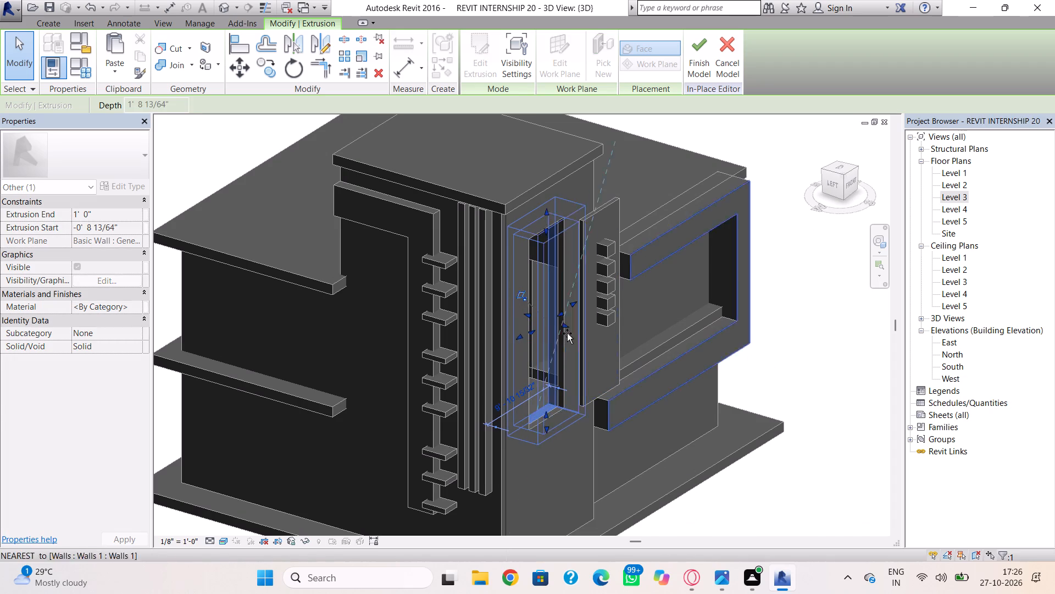
drag(567, 333, 569, 334)
key(Escape)
scroll(577, 349, up, 1)
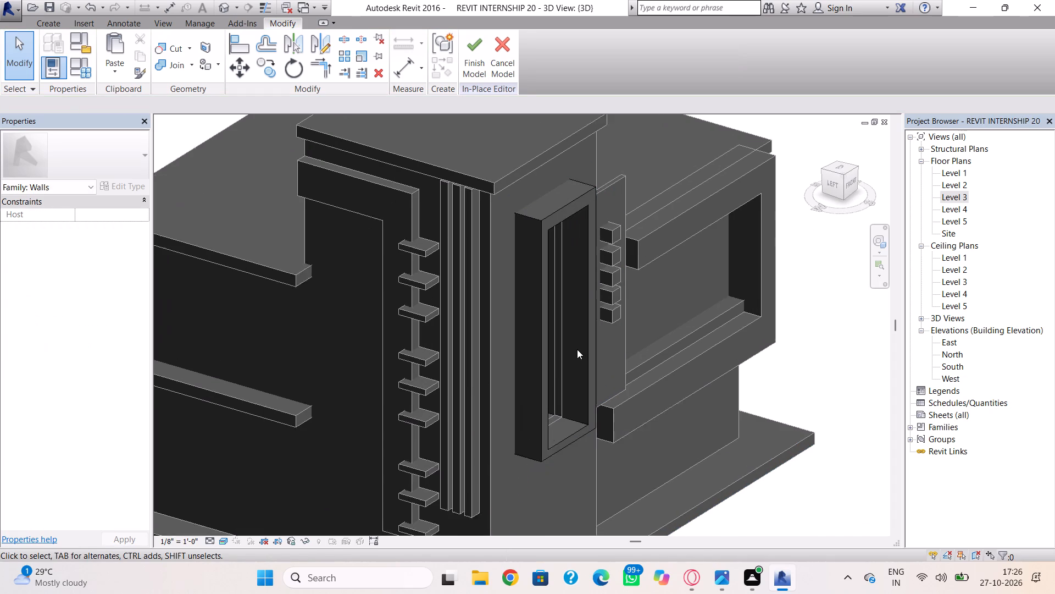
scroll(577, 349, up, 2)
Shift the frame's back face forward to the wall's outer face, at an extrusion end of about -0' 8".
click(588, 344)
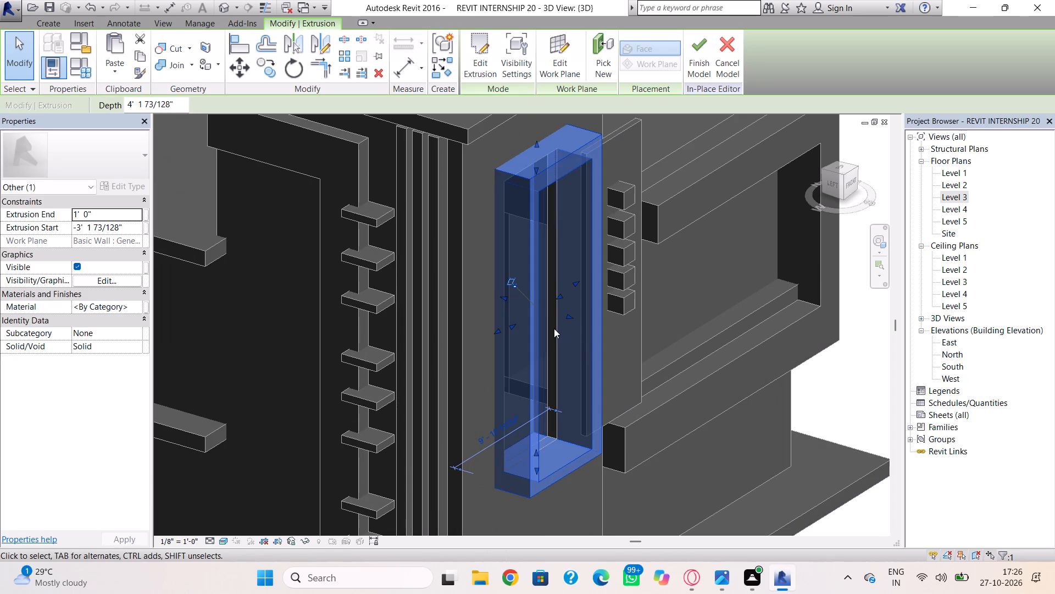
drag(504, 300, 518, 309)
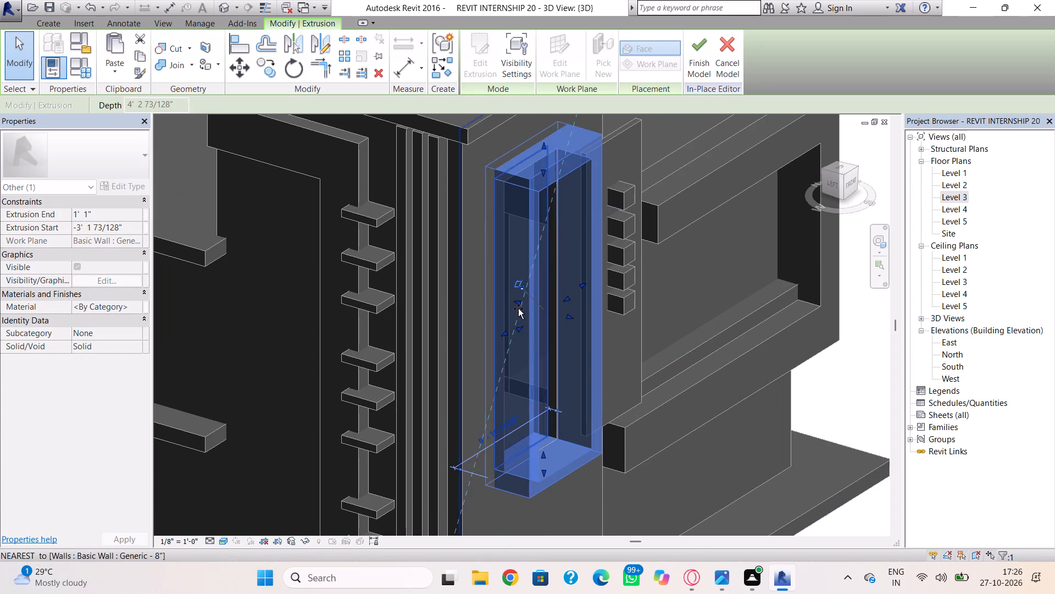
drag(518, 309, 529, 320)
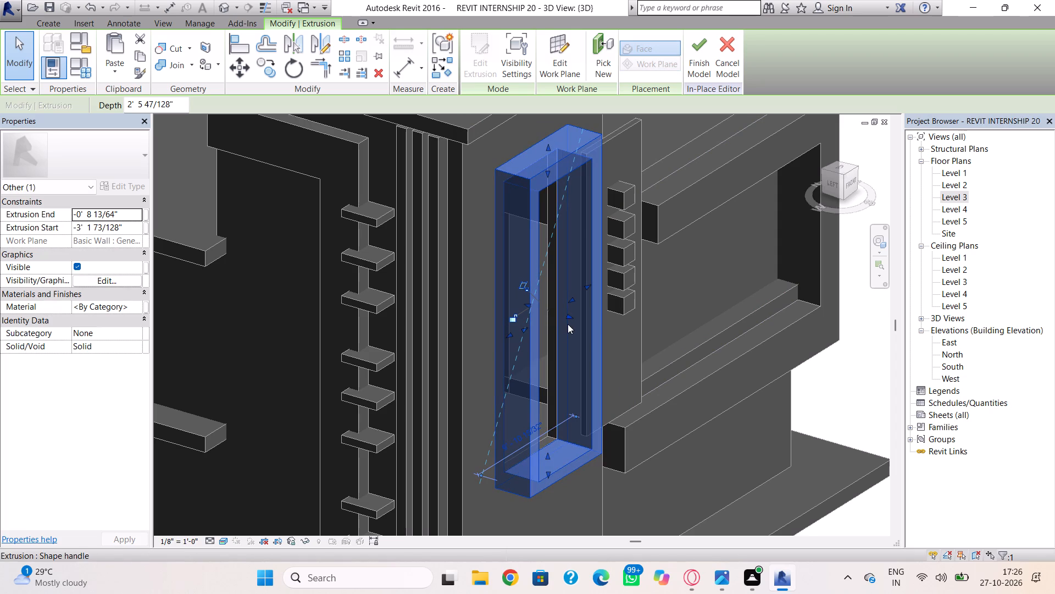
Pull the frame's front face back toward the wall, reducing its depth to about 1' 6".
drag(568, 324, 549, 311)
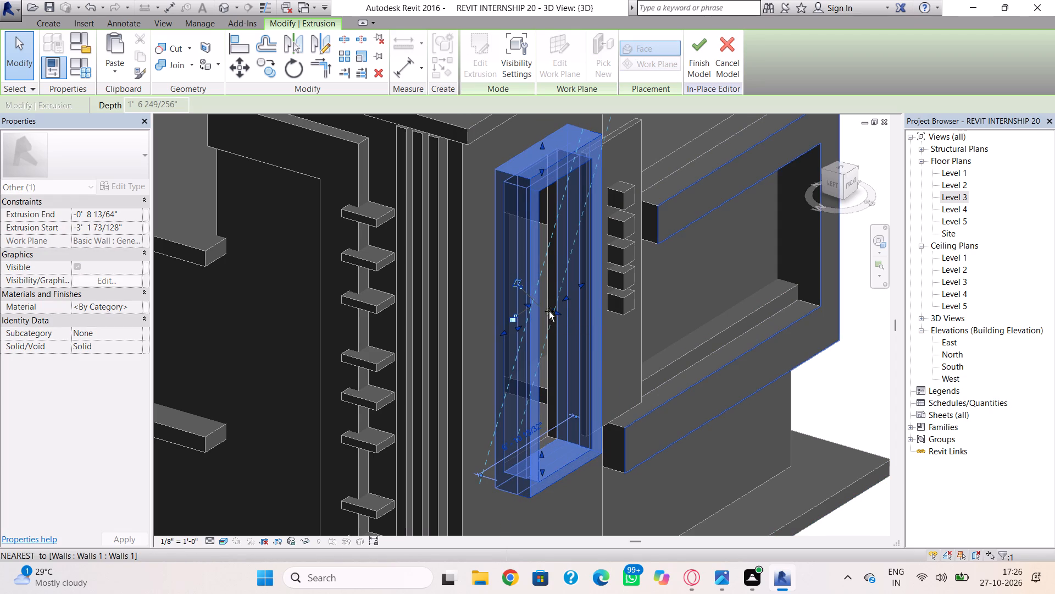
drag(549, 311, 547, 310)
key(Escape)
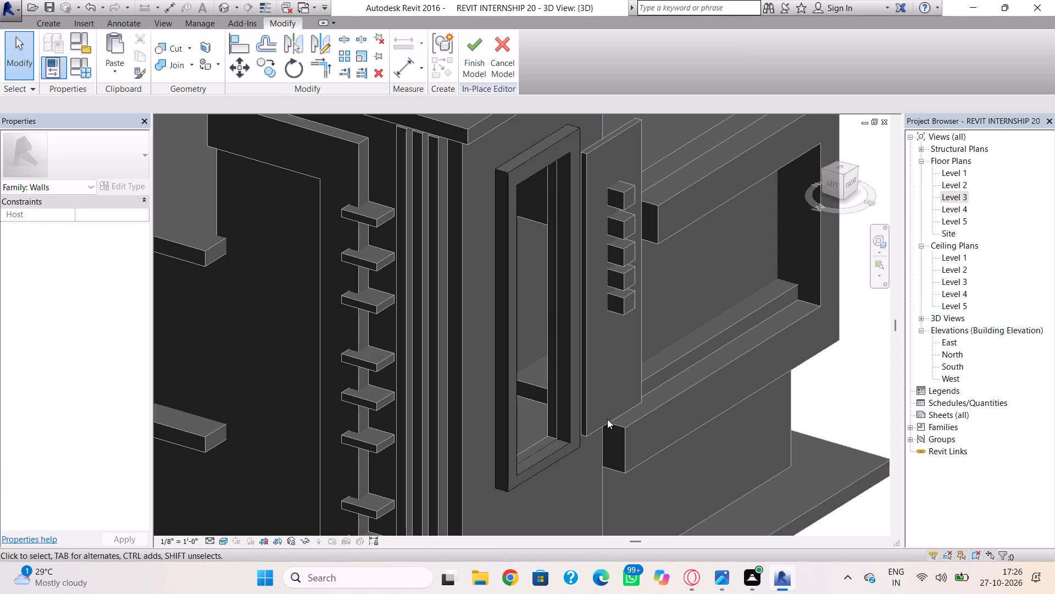
Finish the in-place model containing the projecting frame around the tall volume's opening.
shift+right_drag(607, 419, 499, 338)
scroll(499, 338, down, 3)
middle_click(499, 339)
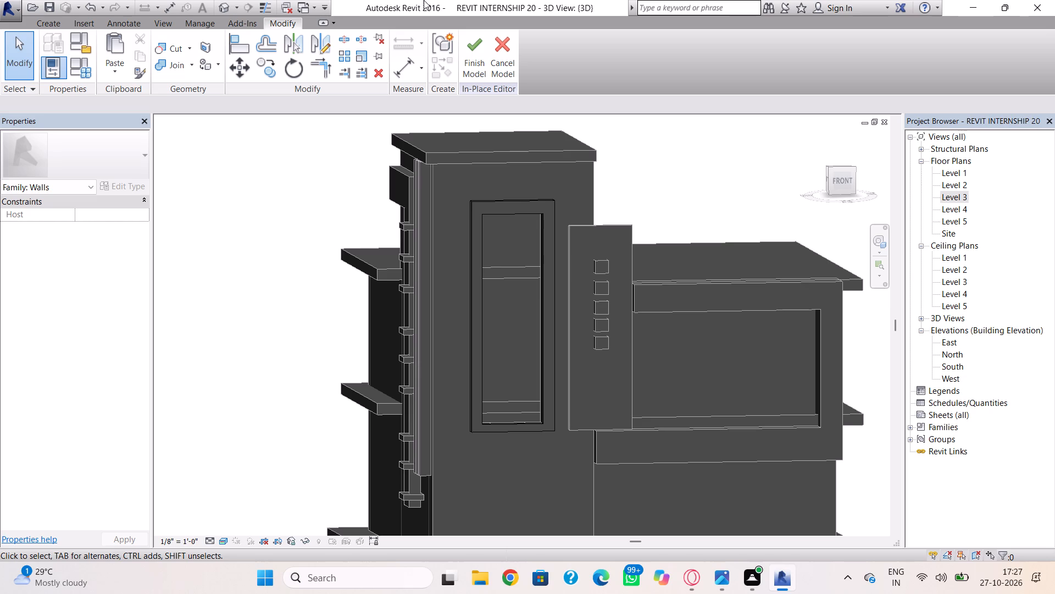
scroll(690, 264, down, 3)
middle_drag(690, 264, 643, 290)
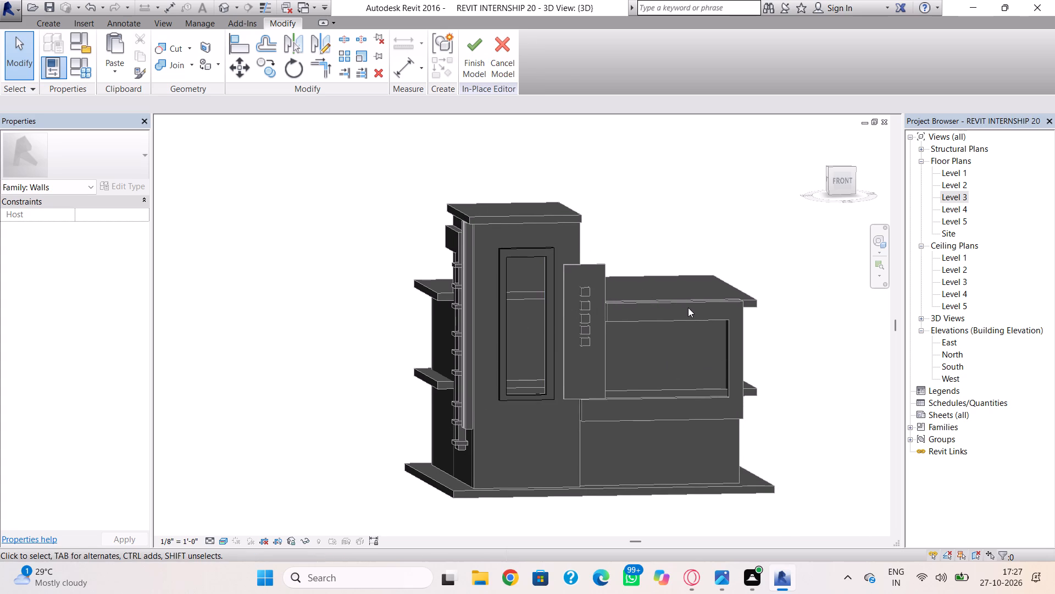
scroll(681, 310, up, 3)
scroll(709, 303, down, 3)
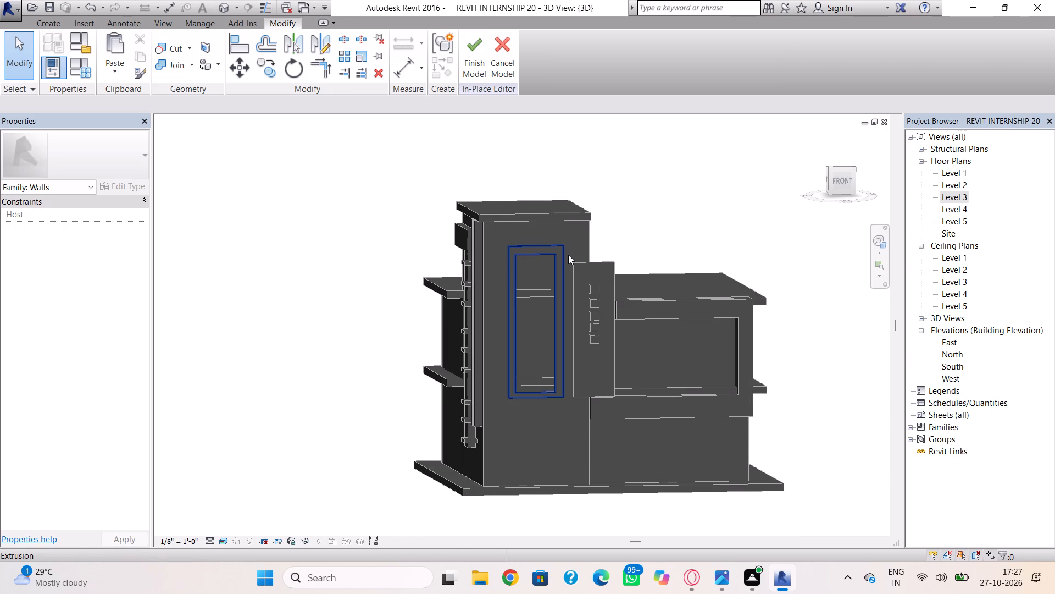
click(471, 56)
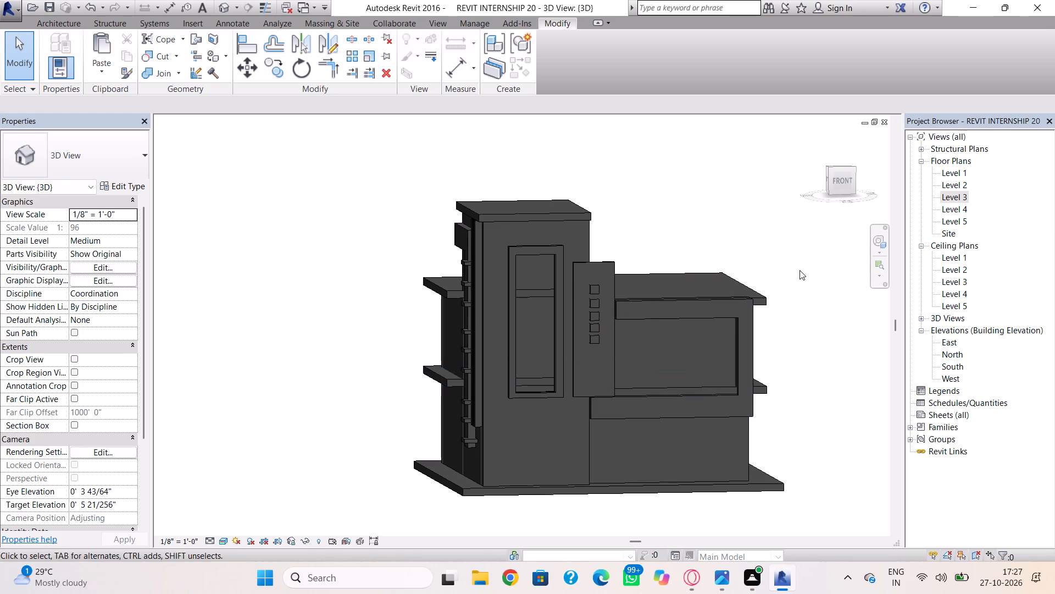
On the Level 3 plan, draw a Generic - 5" wall along the south roof edge, from the southeast corner to the tall volume.
double_click(946, 200)
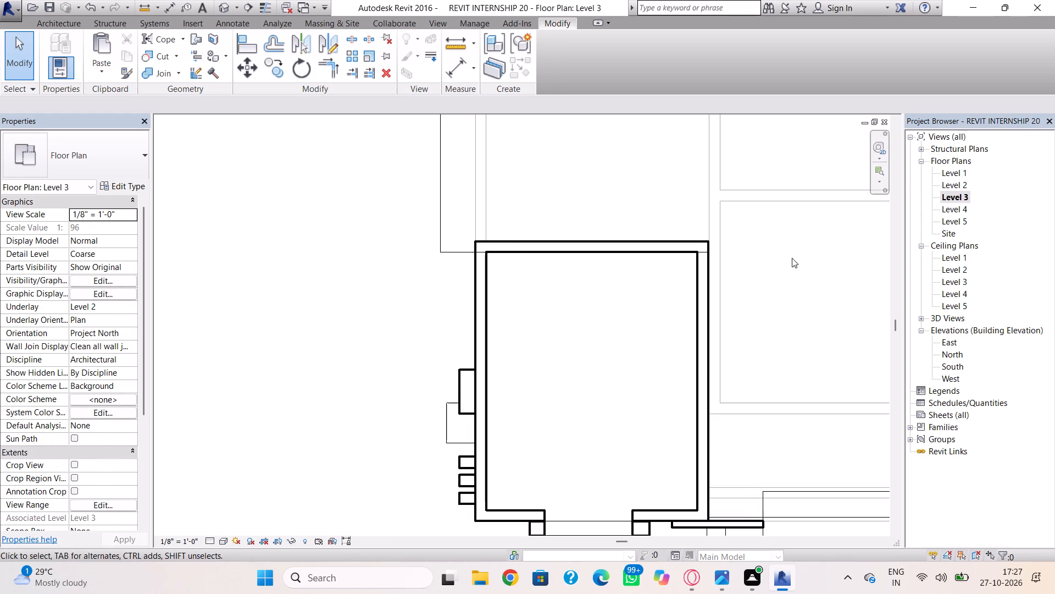
scroll(737, 284, down, 3)
middle_drag(726, 290, 458, 334)
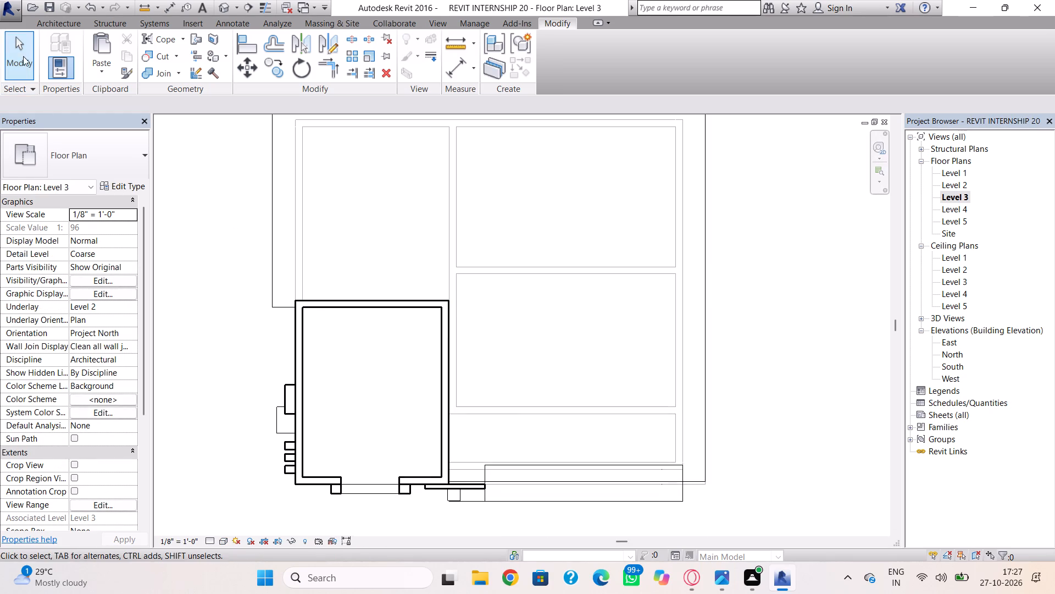
click(45, 24)
click(52, 47)
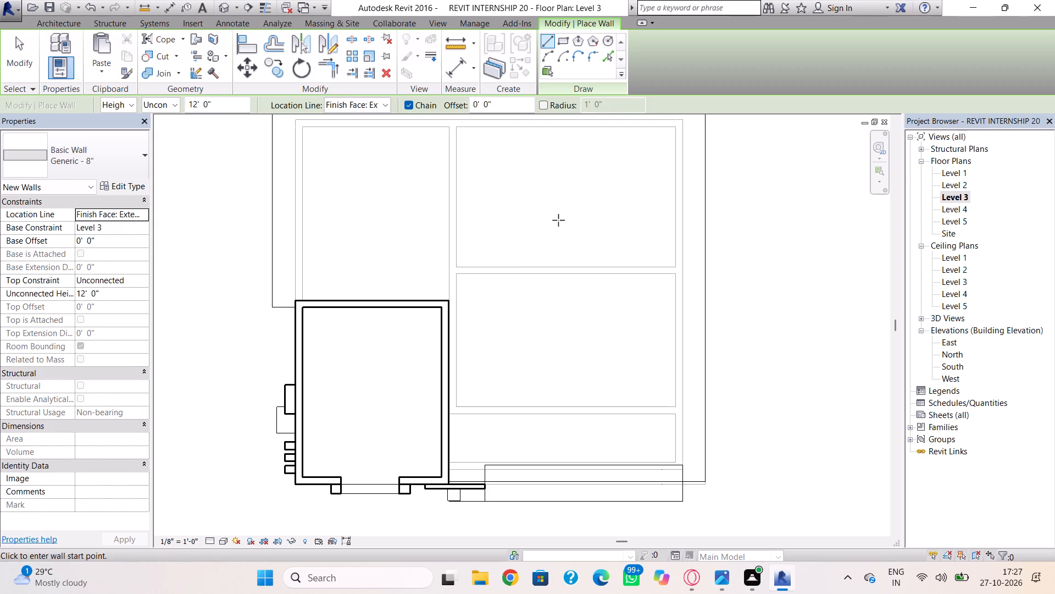
click(99, 167)
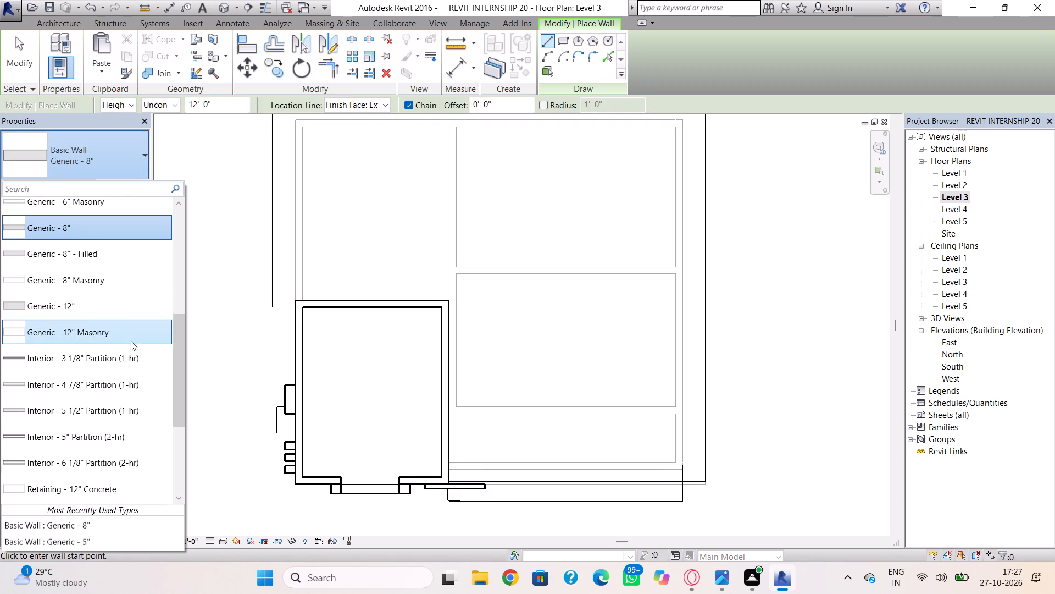
scroll(131, 301, up, 3)
click(140, 260)
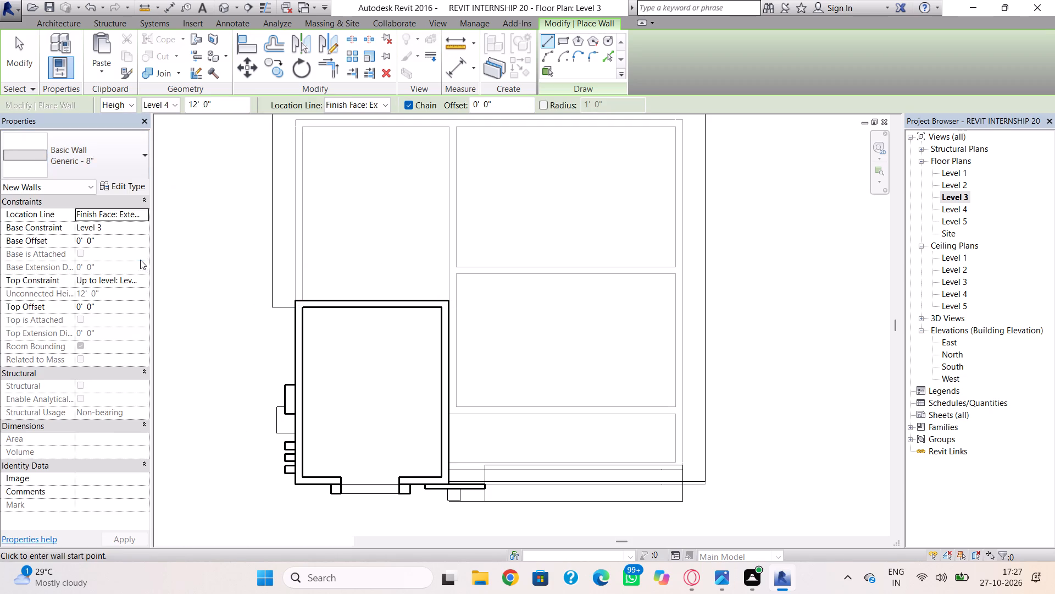
scroll(500, 492, up, 4)
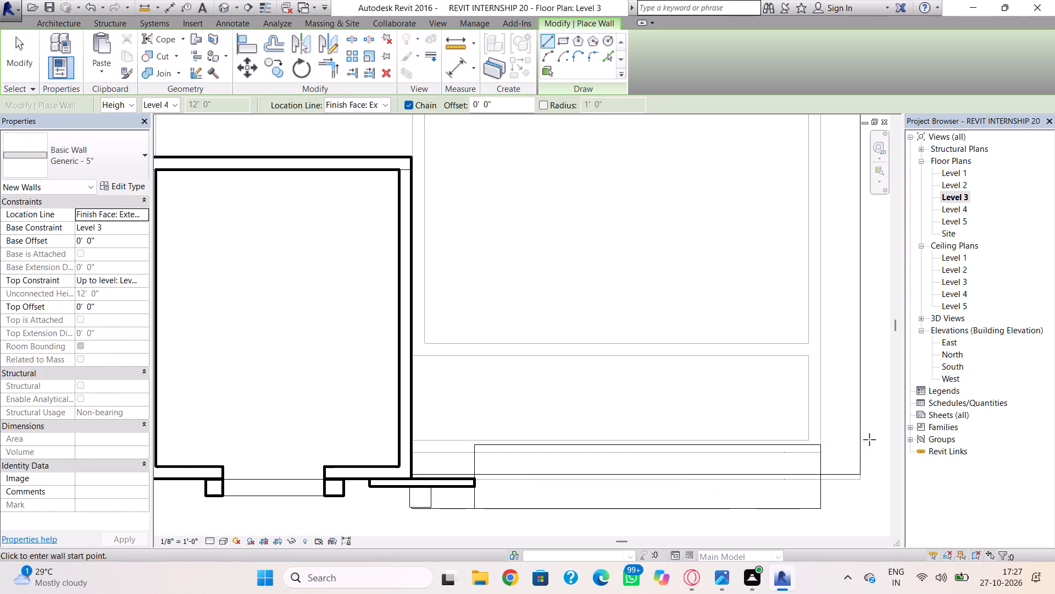
click(857, 473)
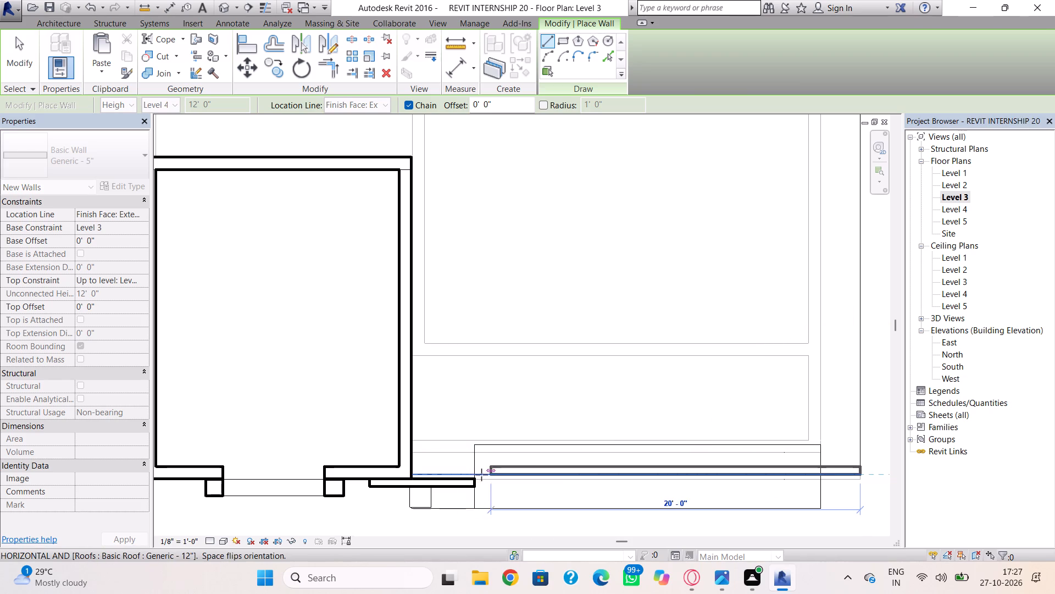
scroll(419, 473, up, 4)
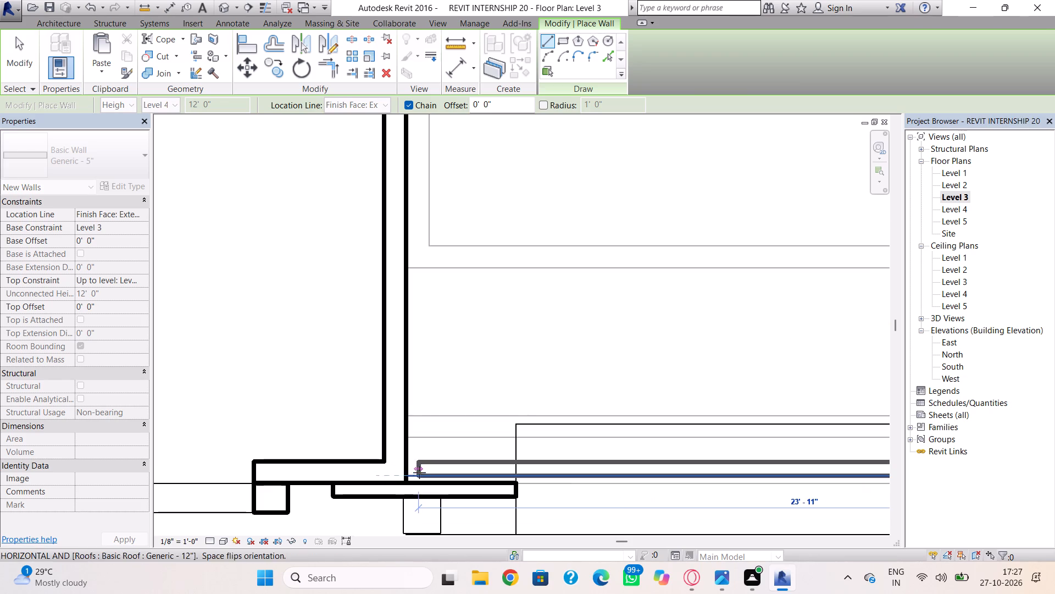
scroll(418, 471, up, 5)
click(393, 463)
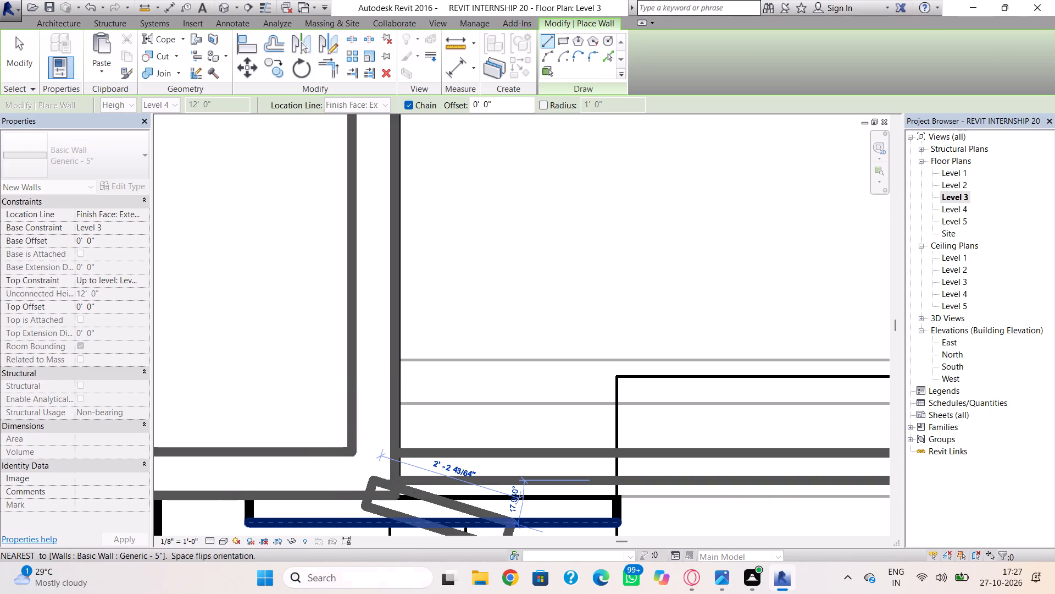
key(Escape)
Draw a Generic - 5" wall along the entire east roof edge from the south wall's end, flipped to lie inside the edge.
scroll(510, 483, down, 3)
scroll(547, 418, down, 4)
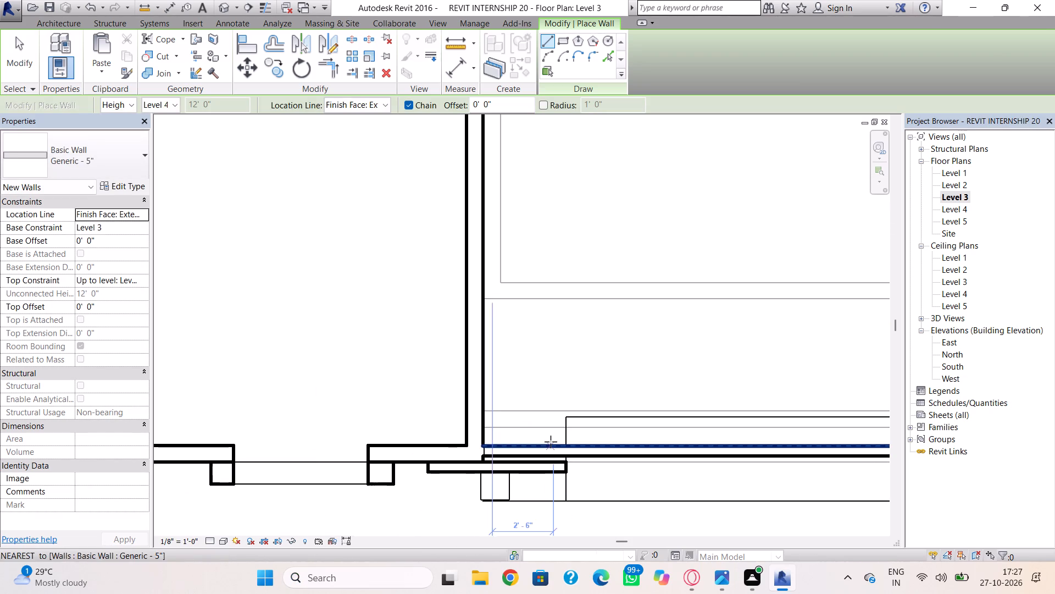
scroll(659, 529, down, 2)
scroll(621, 394, down, 5)
middle_drag(625, 387, 460, 431)
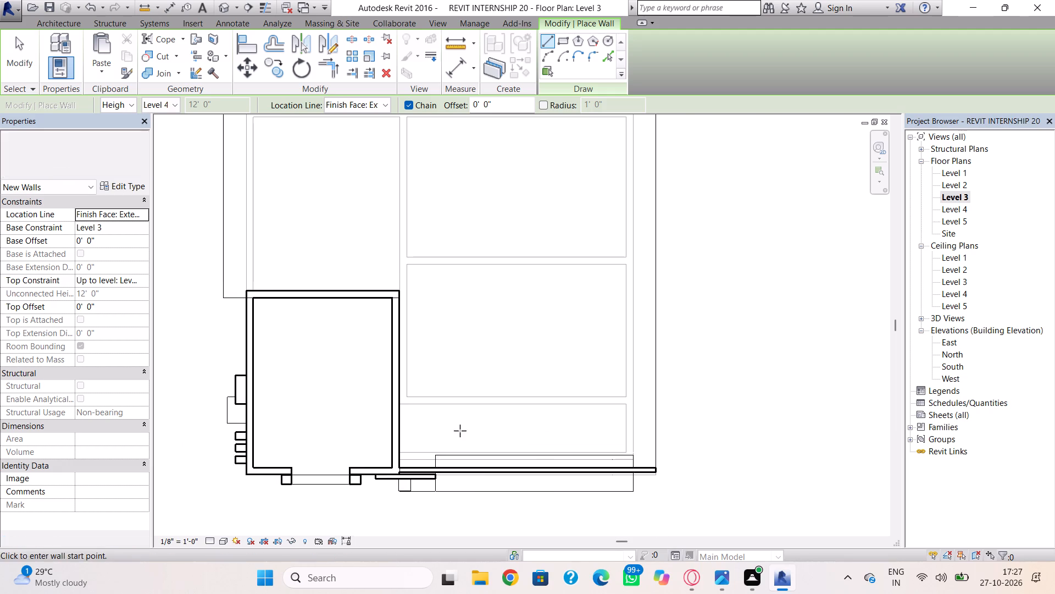
scroll(670, 456, up, 9)
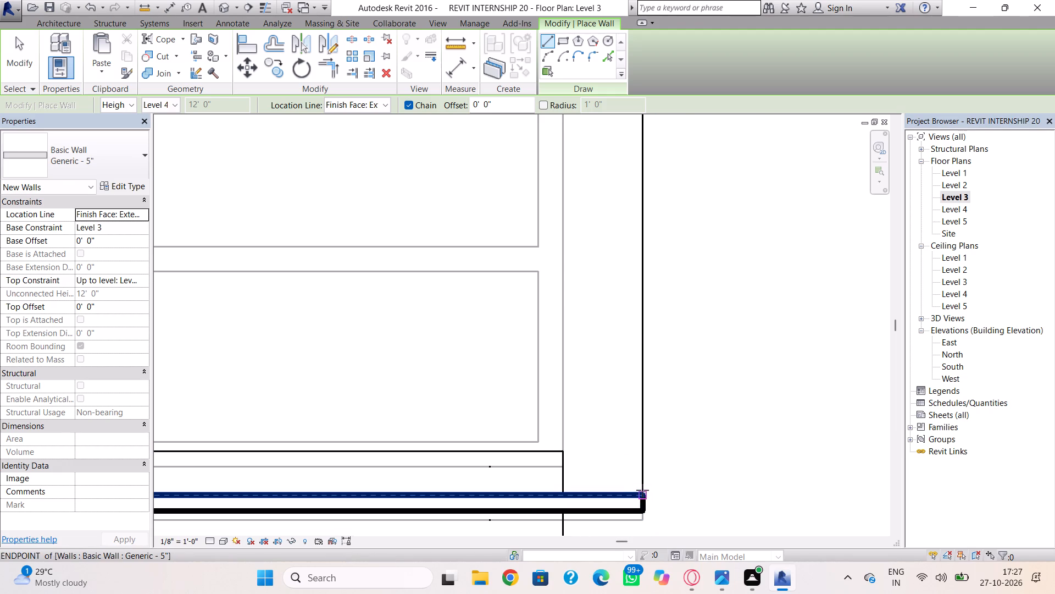
click(642, 490)
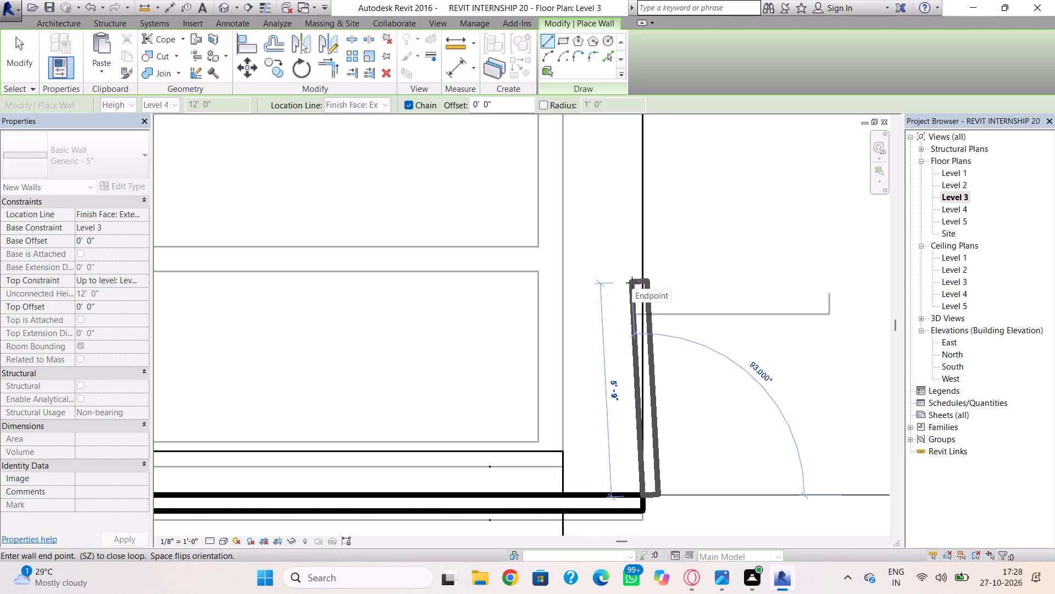
key(space)
scroll(647, 212, down, 7)
middle_drag(647, 216, 657, 254)
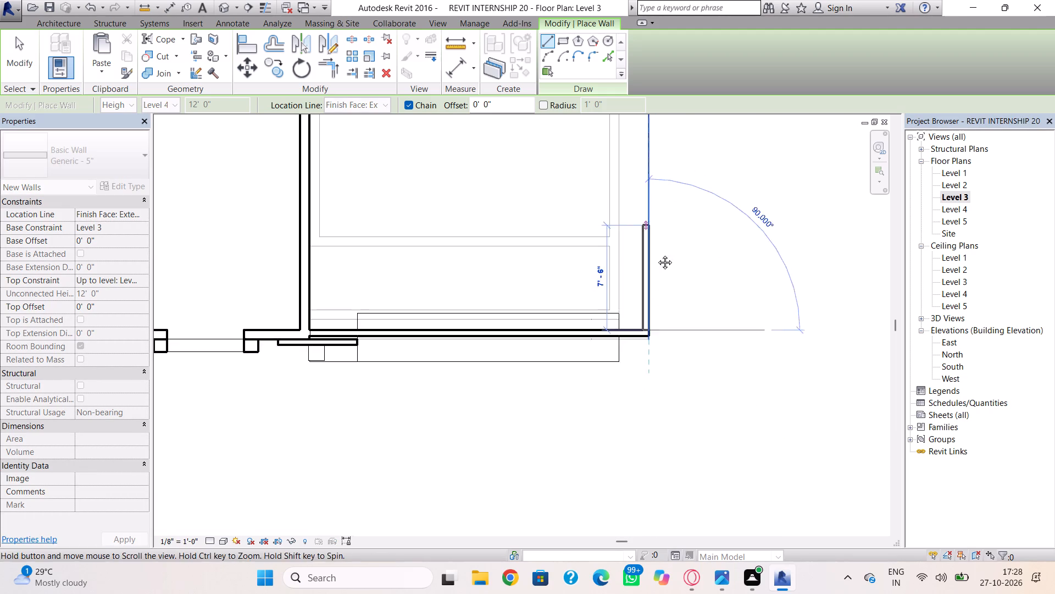
middle_drag(657, 254, 674, 387)
middle_drag(684, 237, 684, 272)
scroll(684, 268, down, 3)
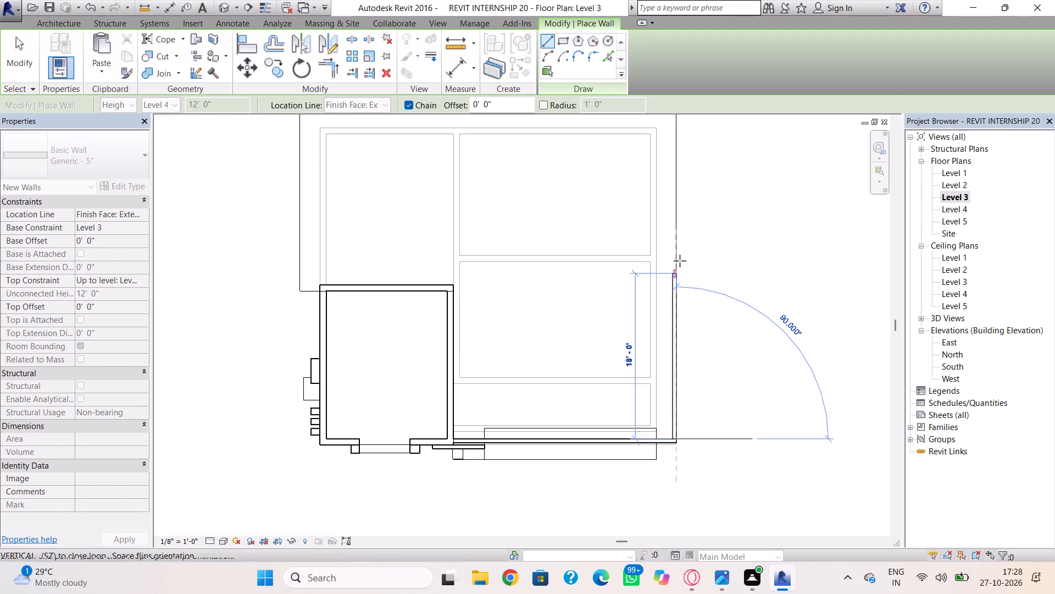
middle_drag(675, 216, 685, 315)
click(687, 213)
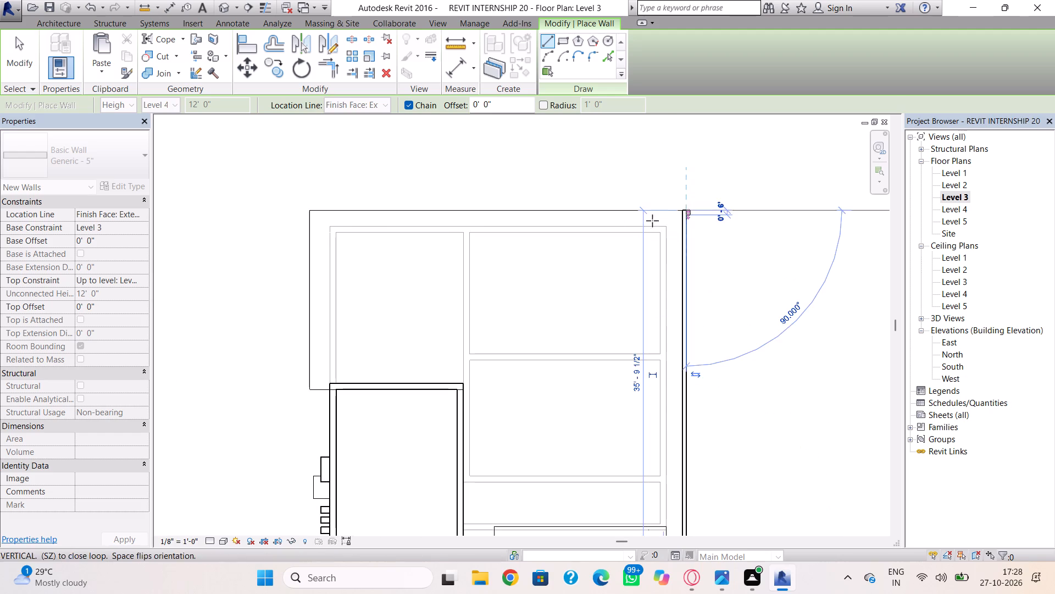
Continue the walls along the north roof edge, about 19' down the west edge, and back to the tall volume's corner.
click(308, 207)
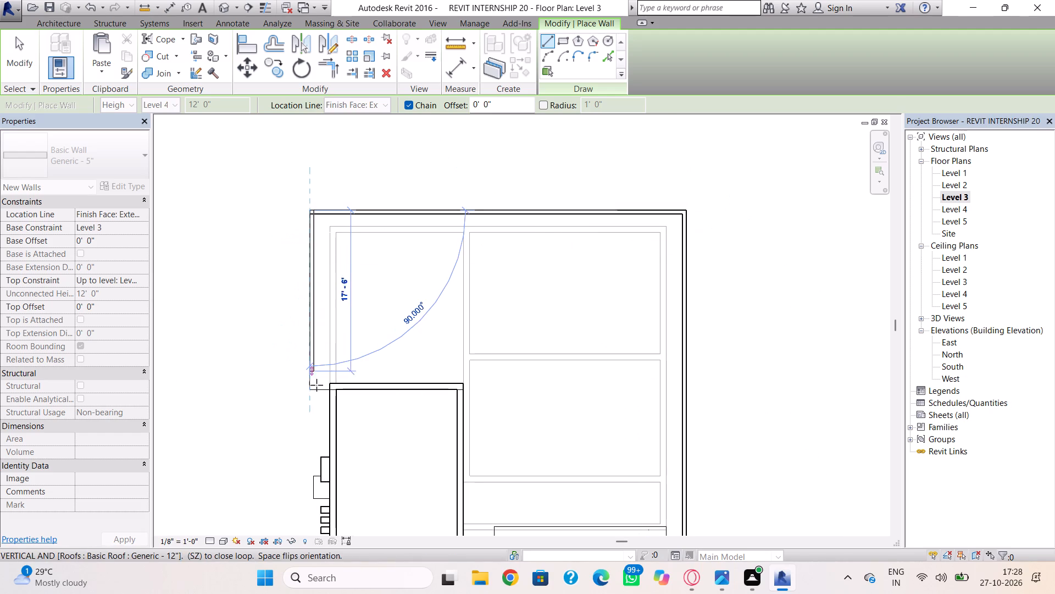
click(316, 386)
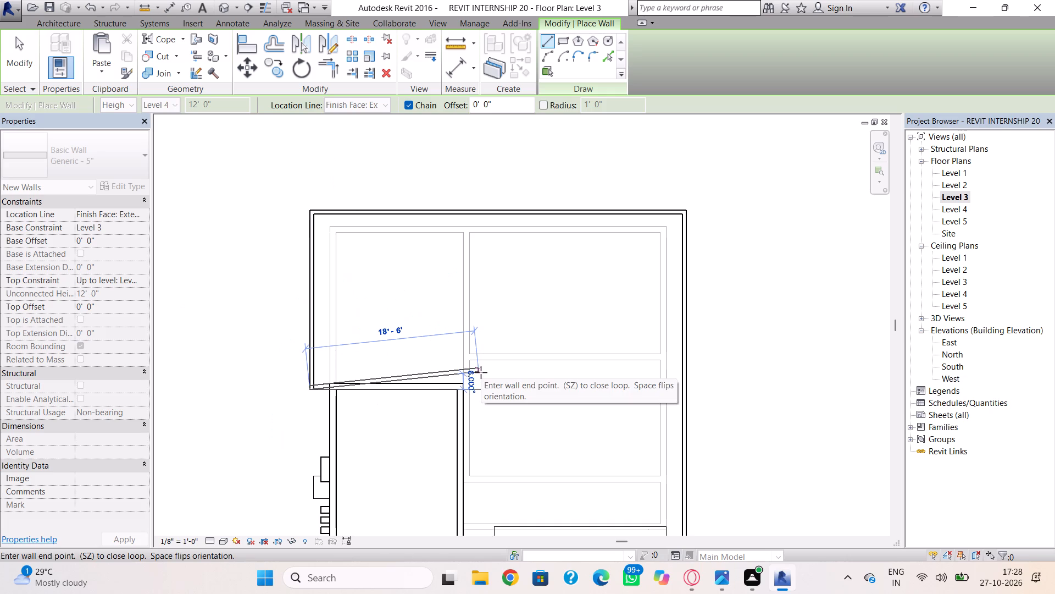
scroll(363, 409, up, 9)
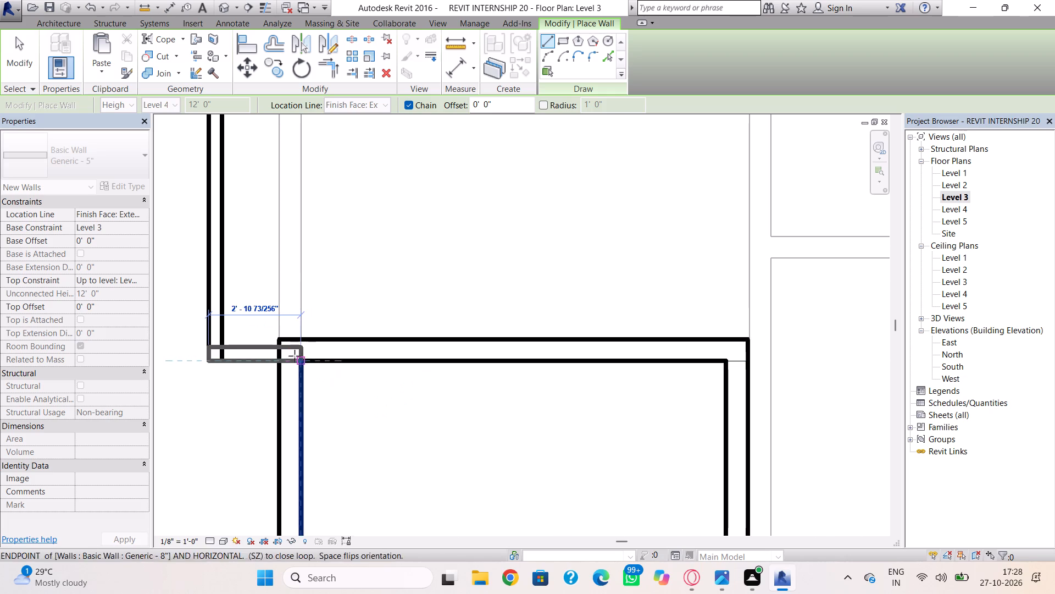
click(284, 358)
key(Escape)
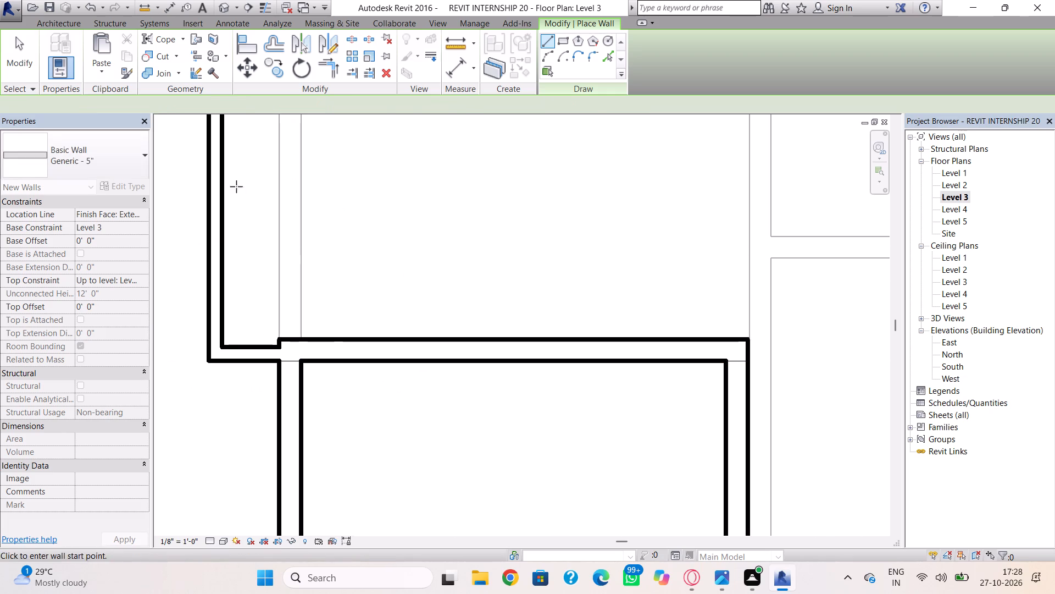
click(221, 9)
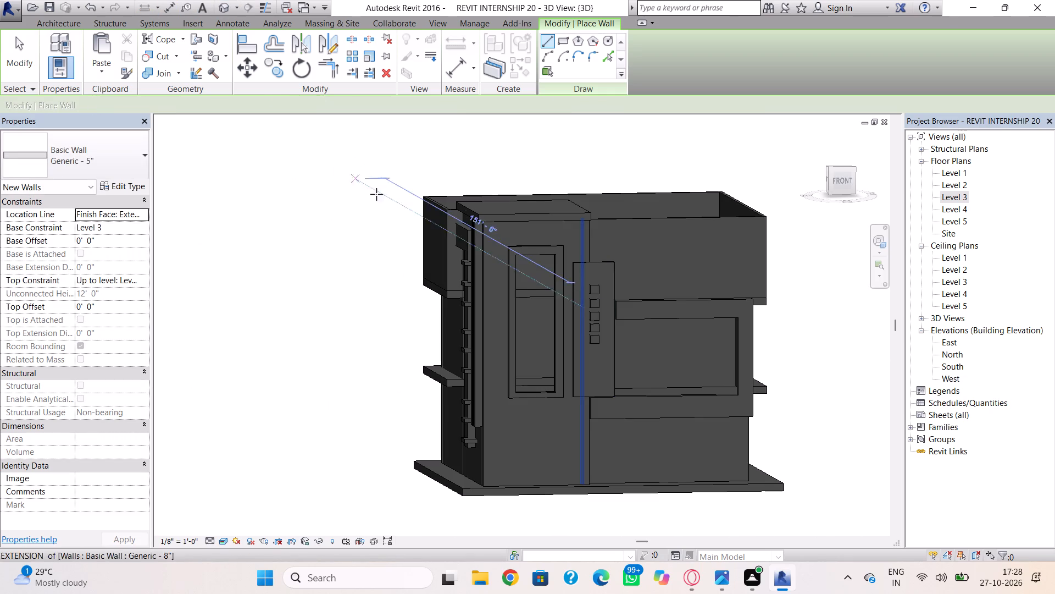
key(Escape)
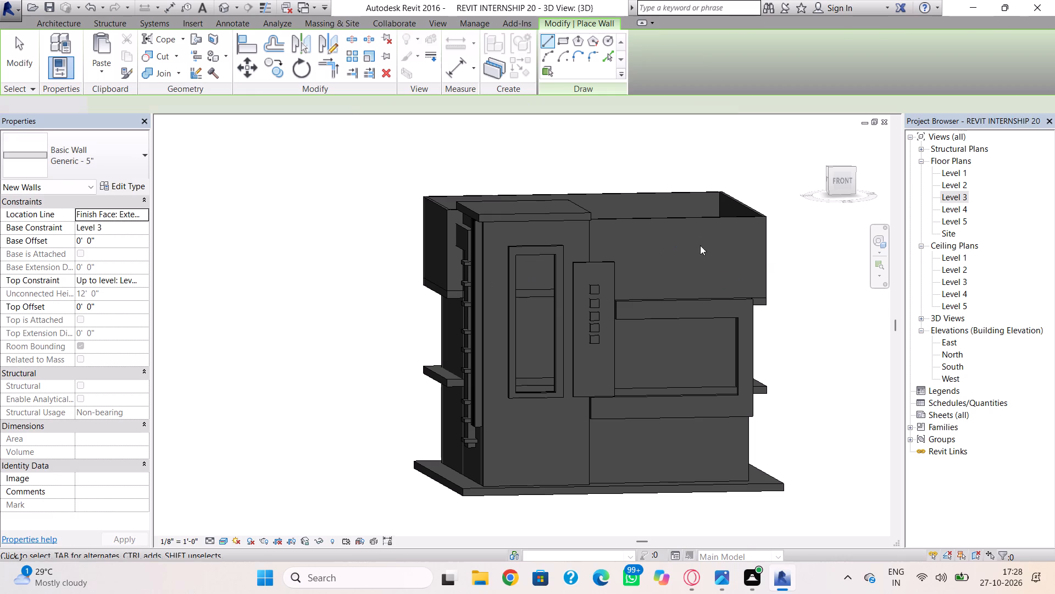
On the Level 3 plan, set the Top Offset of all five roof-edge walls to -7' 0" and return to the 3D view.
double_click(959, 198)
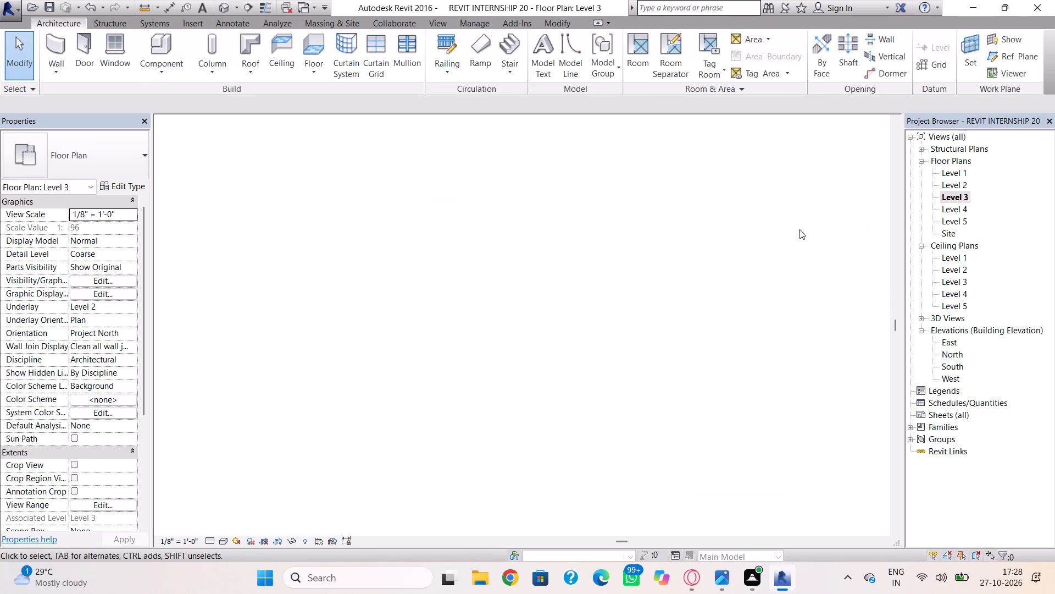
scroll(787, 238, down, 4)
scroll(753, 269, down, 7)
middle_drag(599, 298, 528, 329)
middle_drag(617, 287, 560, 295)
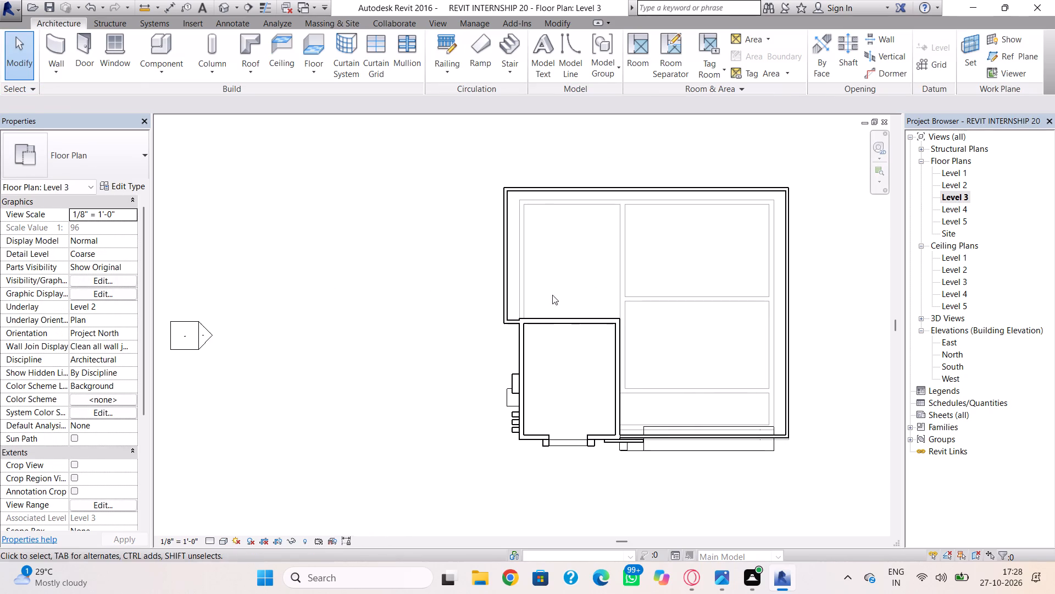
click(503, 294)
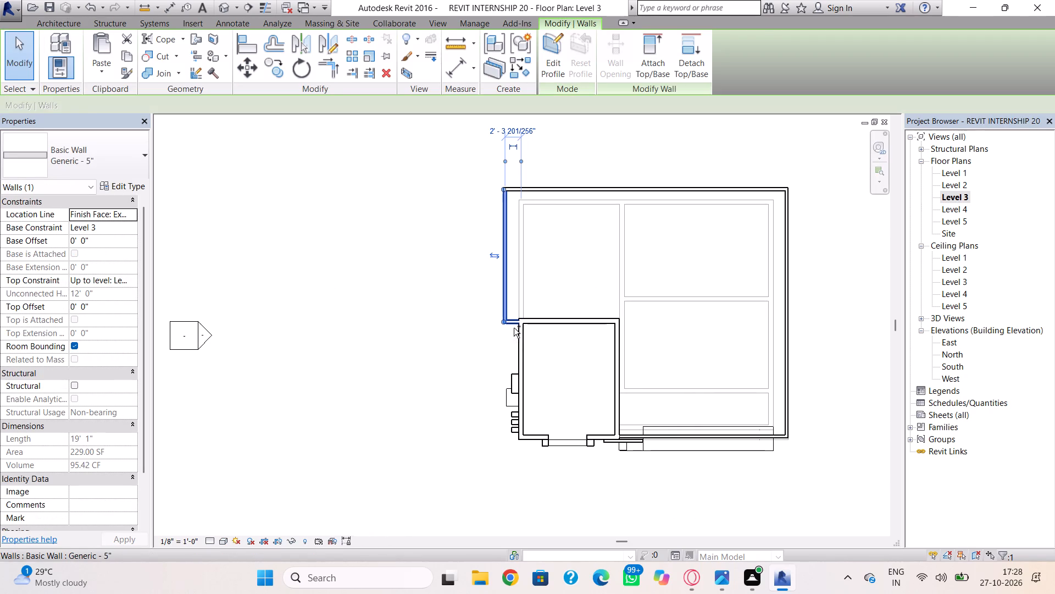
ctrl+click(513, 322)
ctrl+click(562, 188)
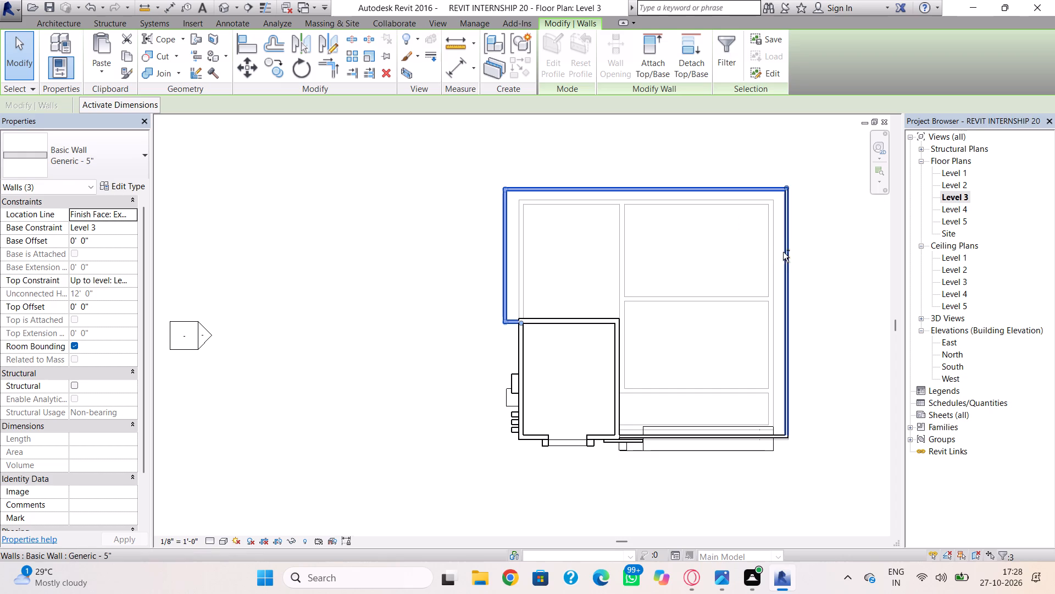
ctrl+click(786, 255)
ctrl+click(763, 433)
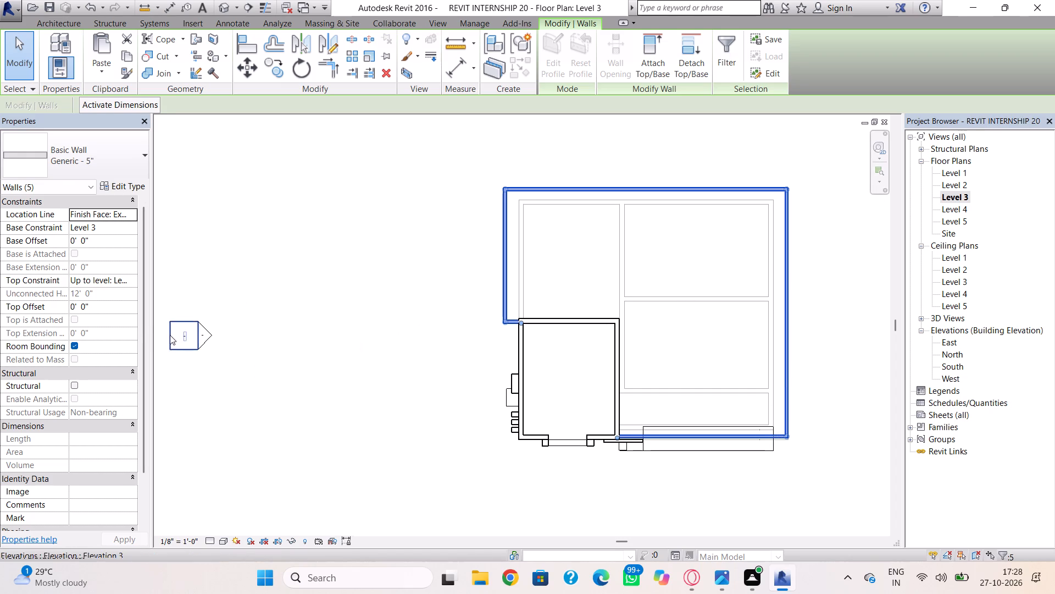
click(124, 302)
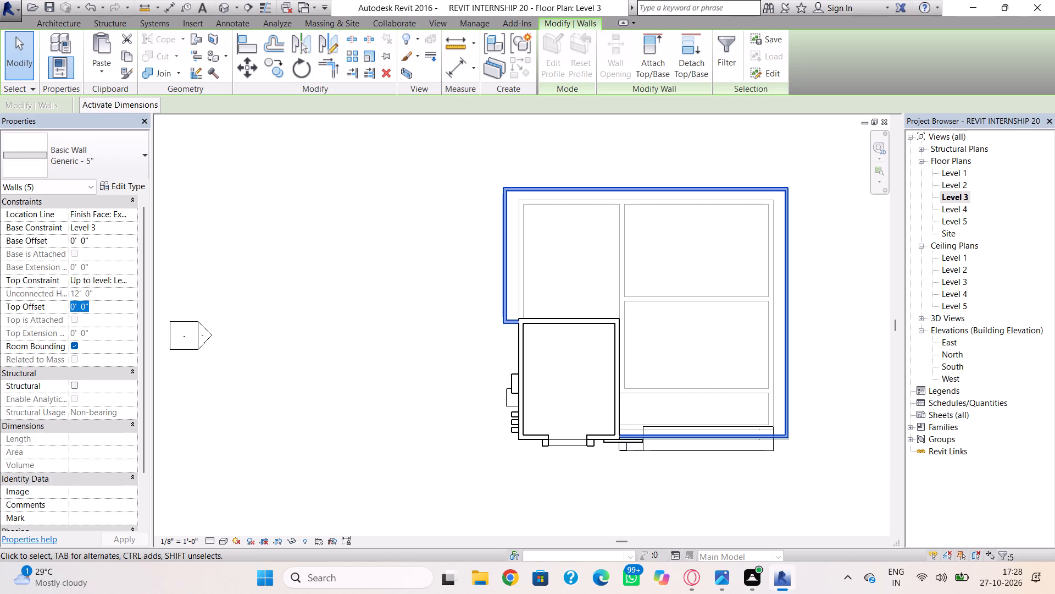
text(-7)
key(apostrophe)
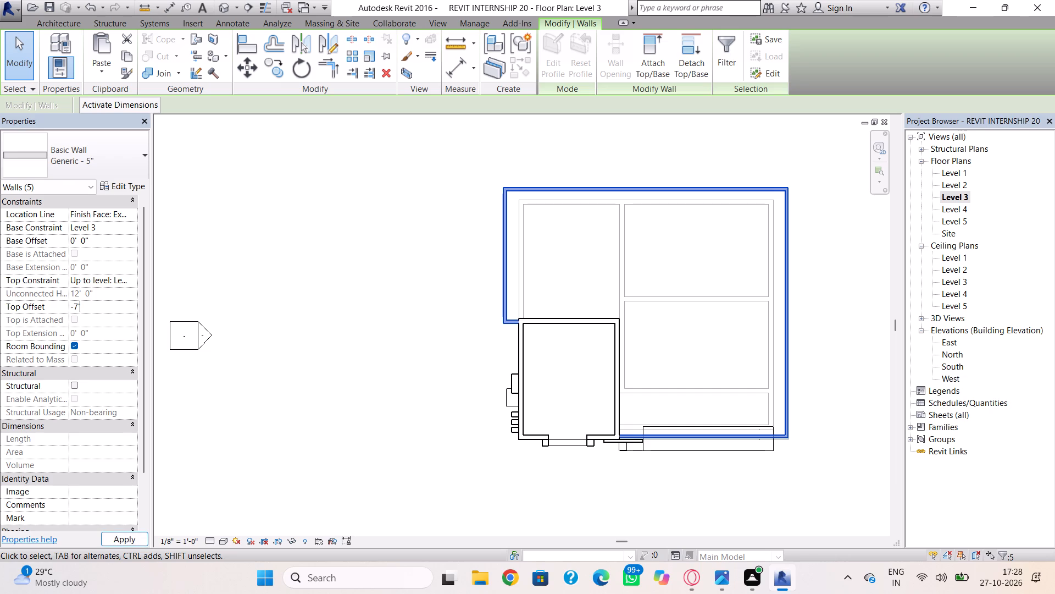
key(Return)
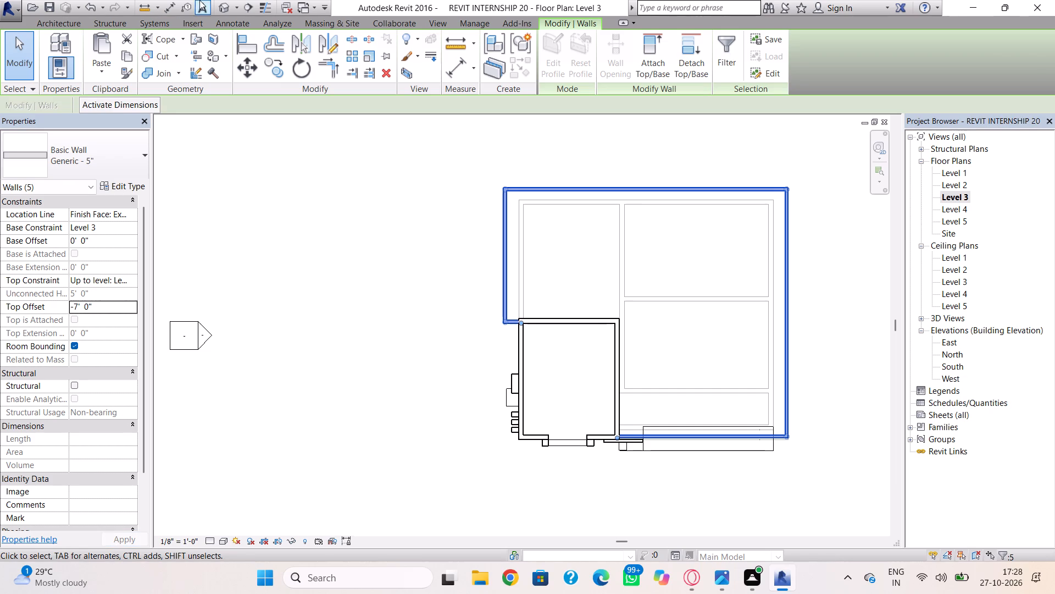
click(218, 5)
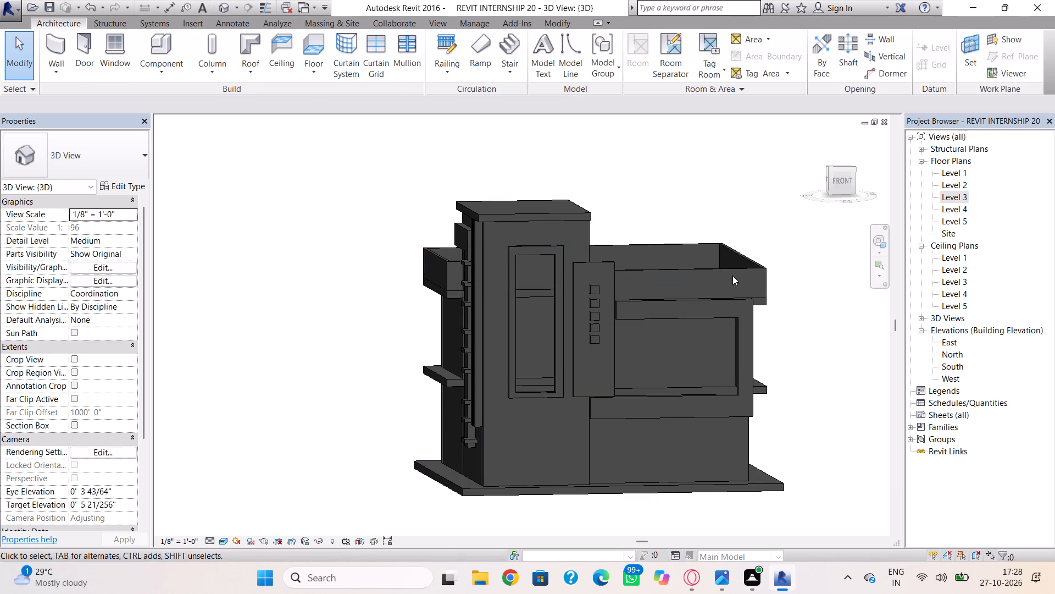
In the south roof-edge wall's profile, sketch a notch rectangle about 11' by 4' from its top edge, starting at the square-studded panel's edge.
click(747, 272)
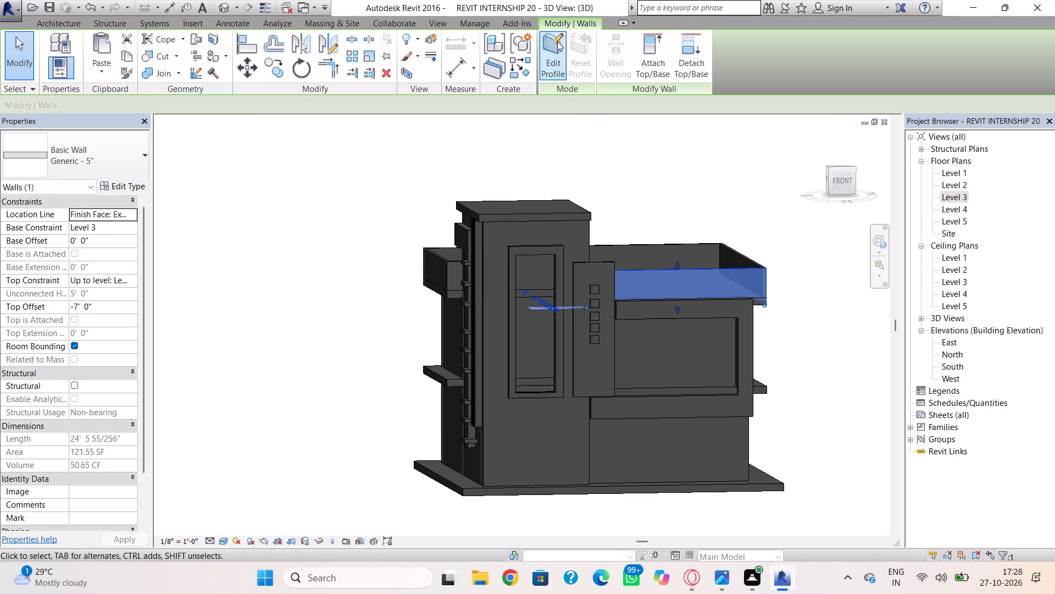
click(554, 44)
click(839, 174)
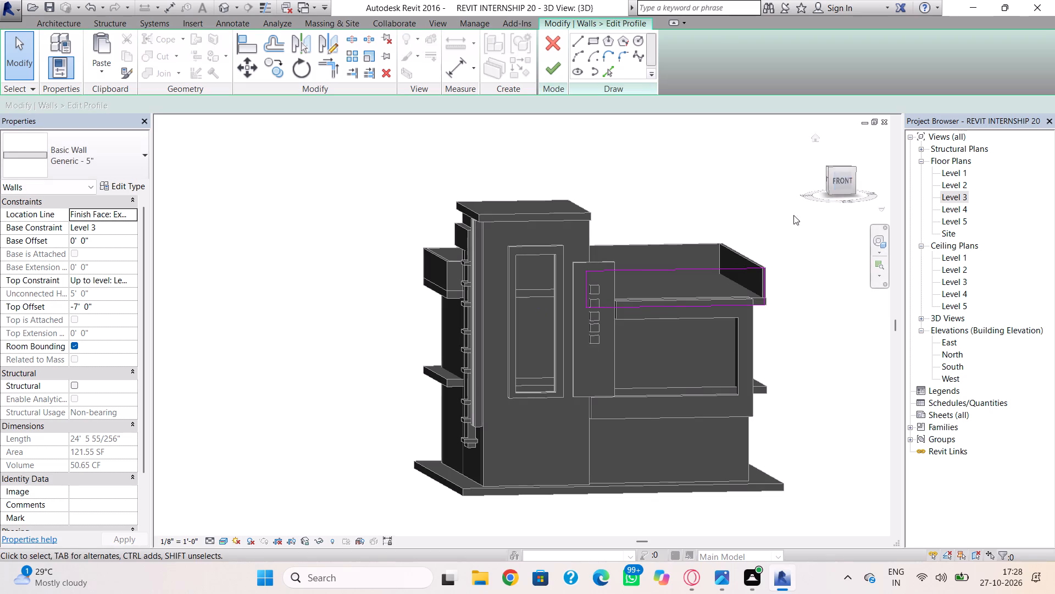
right_drag(769, 239, 717, 216)
shift+right_drag(765, 199, 721, 184)
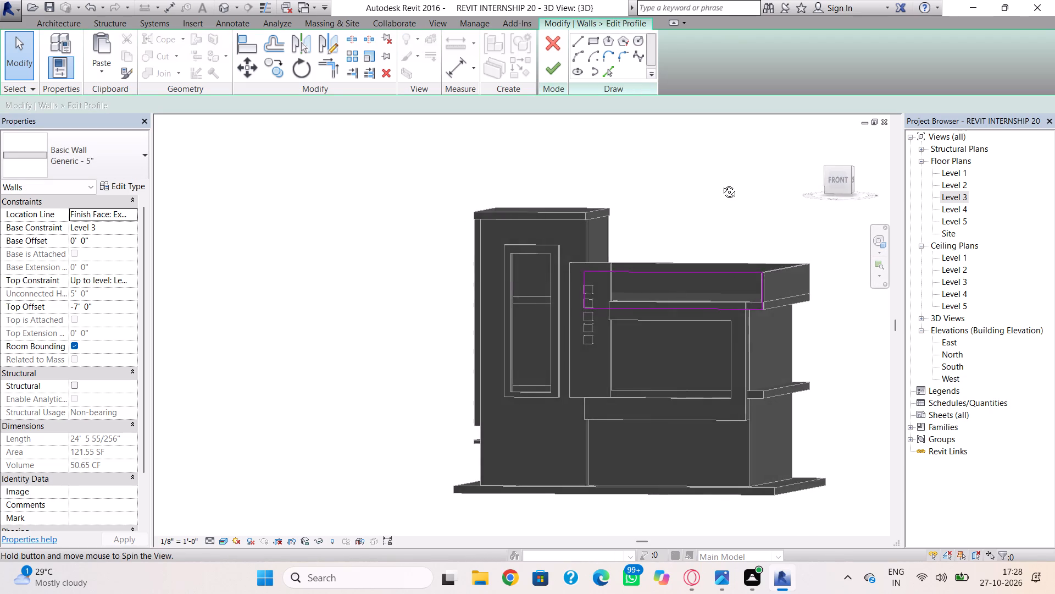
shift+right_drag(721, 184, 746, 174)
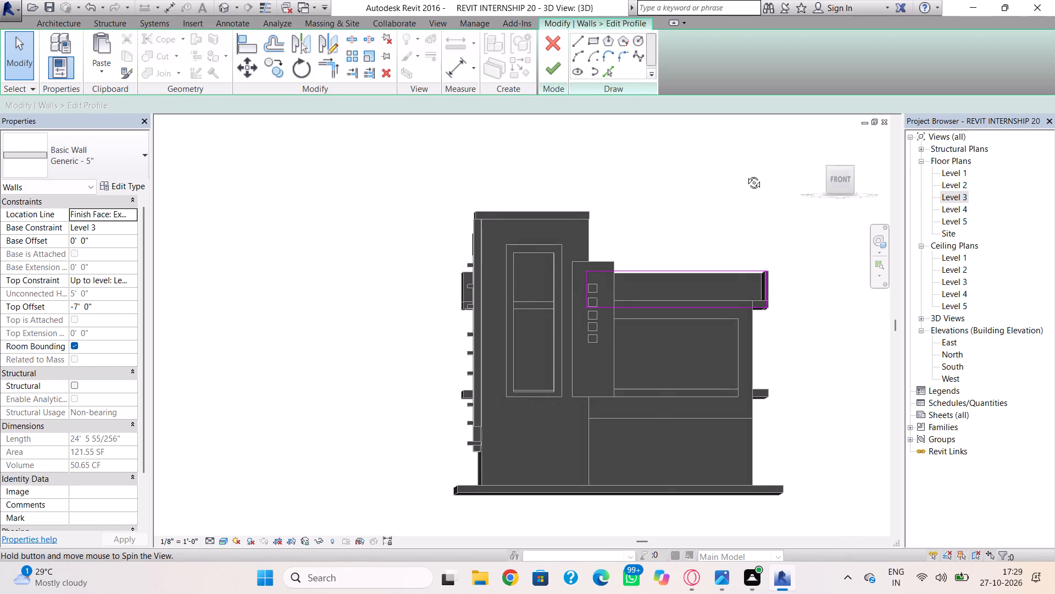
shift+right_drag(746, 174, 741, 176)
scroll(710, 211, up, 2)
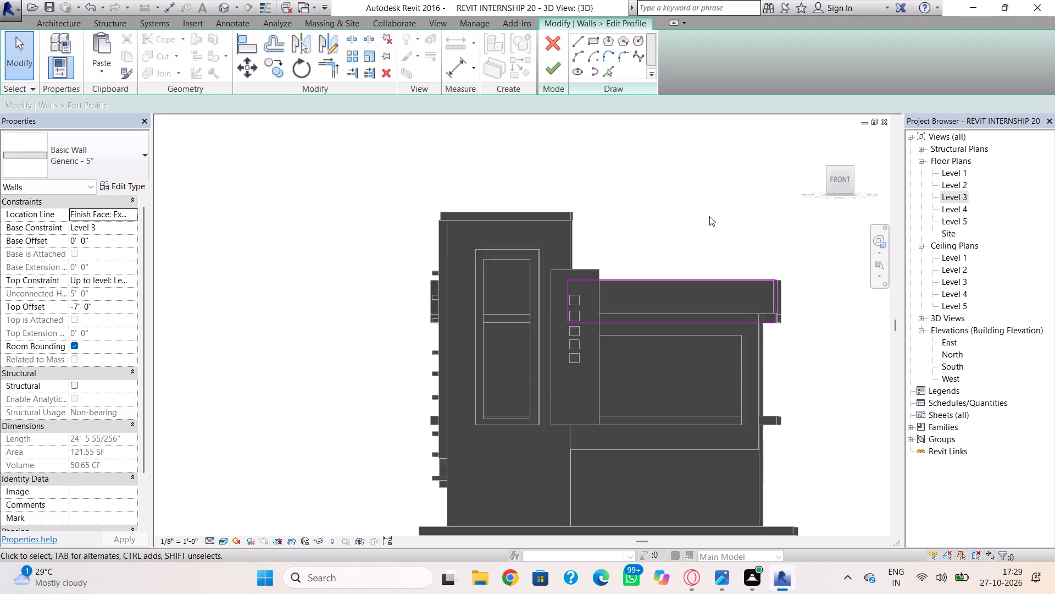
scroll(709, 216, up, 2)
middle_drag(708, 219, 630, 218)
click(593, 42)
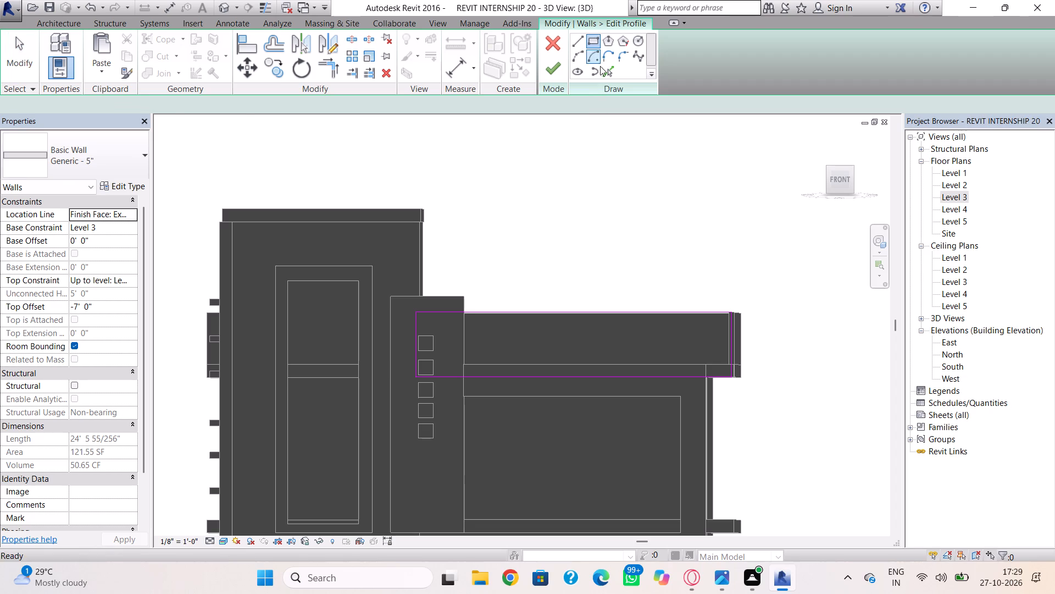
click(467, 313)
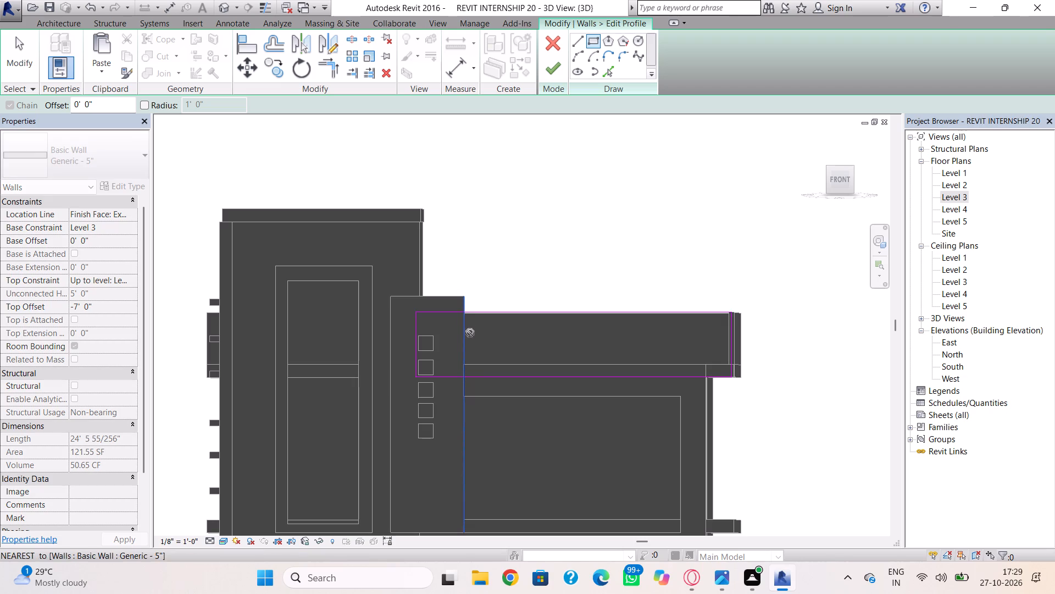
click(607, 362)
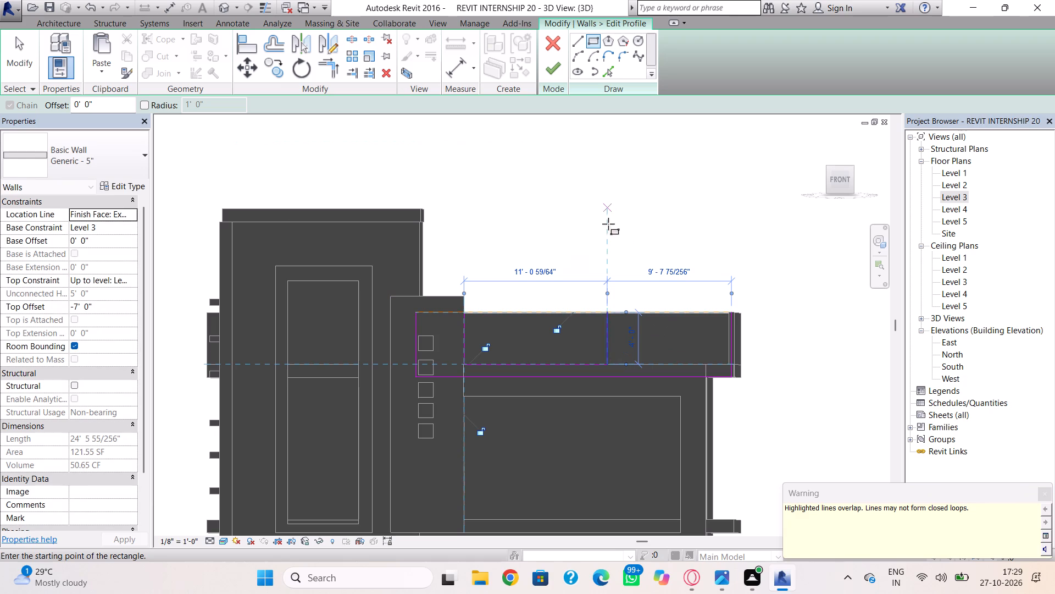
key(Escape)
key(Escape)
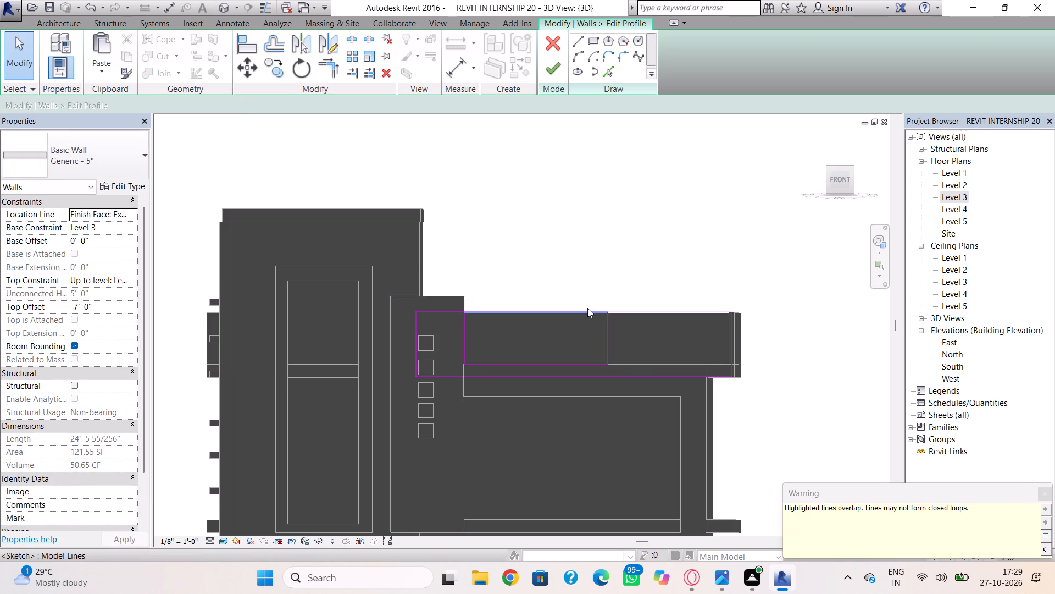
Delete the overlapping top lines, redraw the wall's top edge on both sides of the notch, and finish the profile.
click(587, 309)
key(Delete)
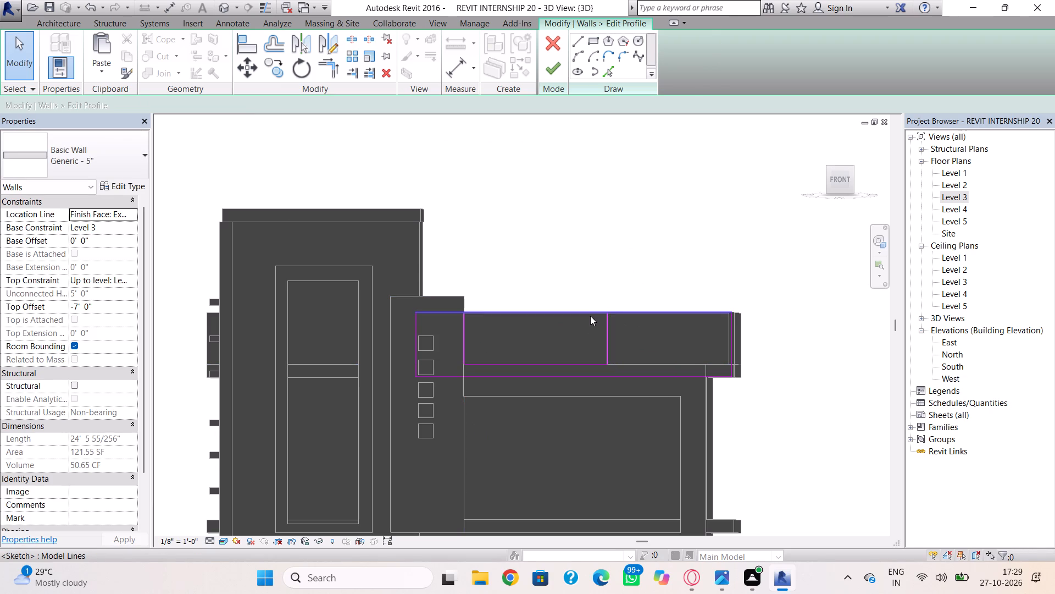
click(592, 309)
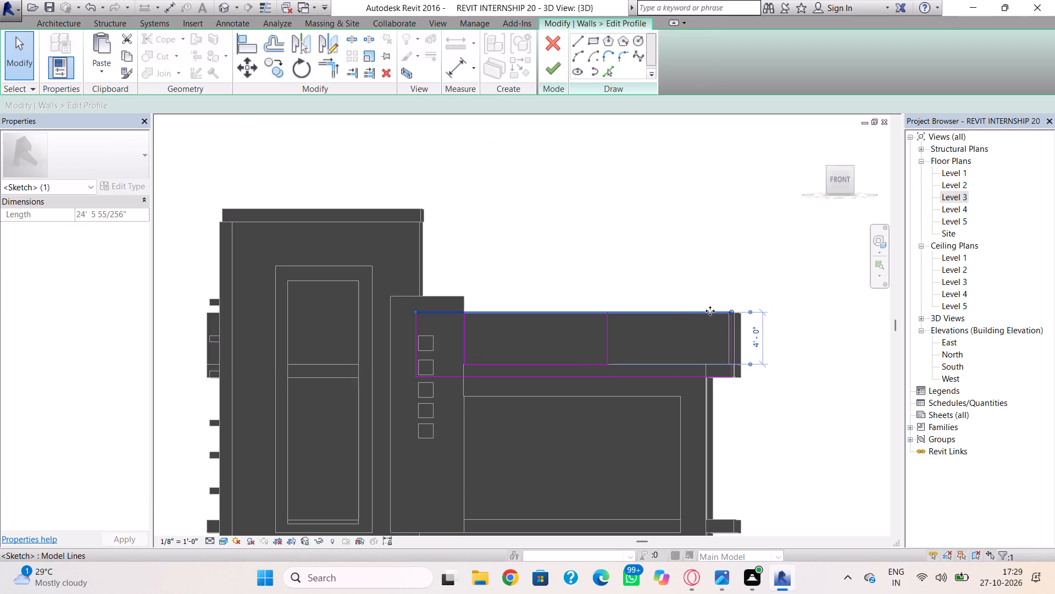
key(Delete)
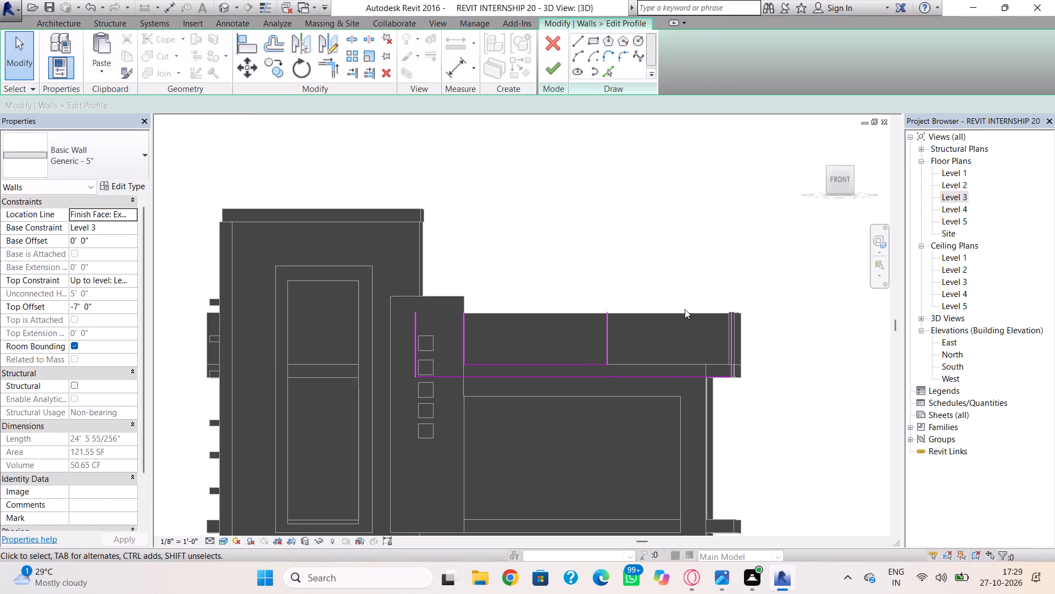
click(580, 37)
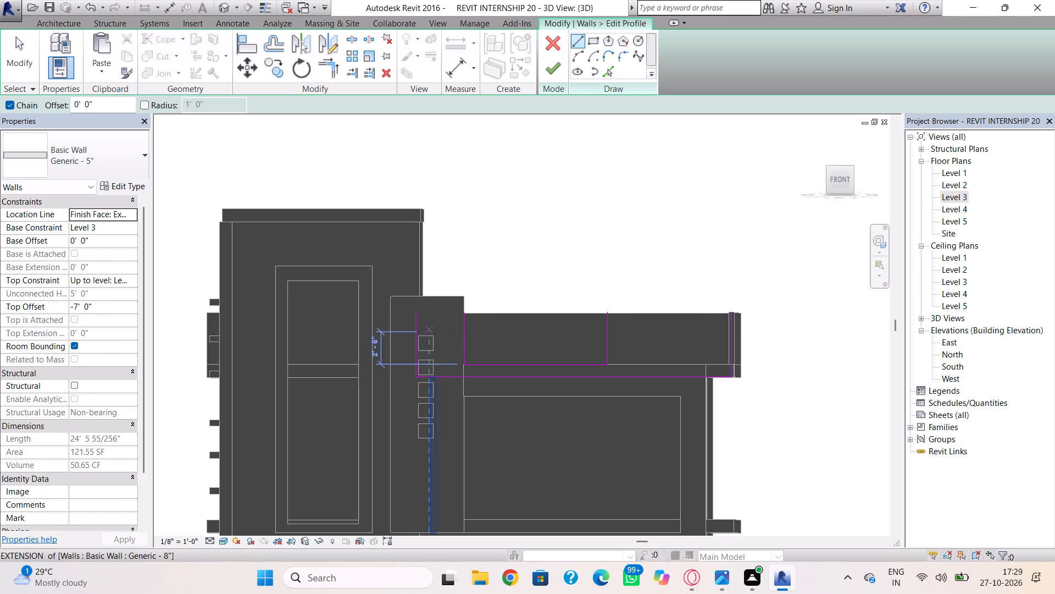
scroll(423, 315, up, 3)
click(413, 313)
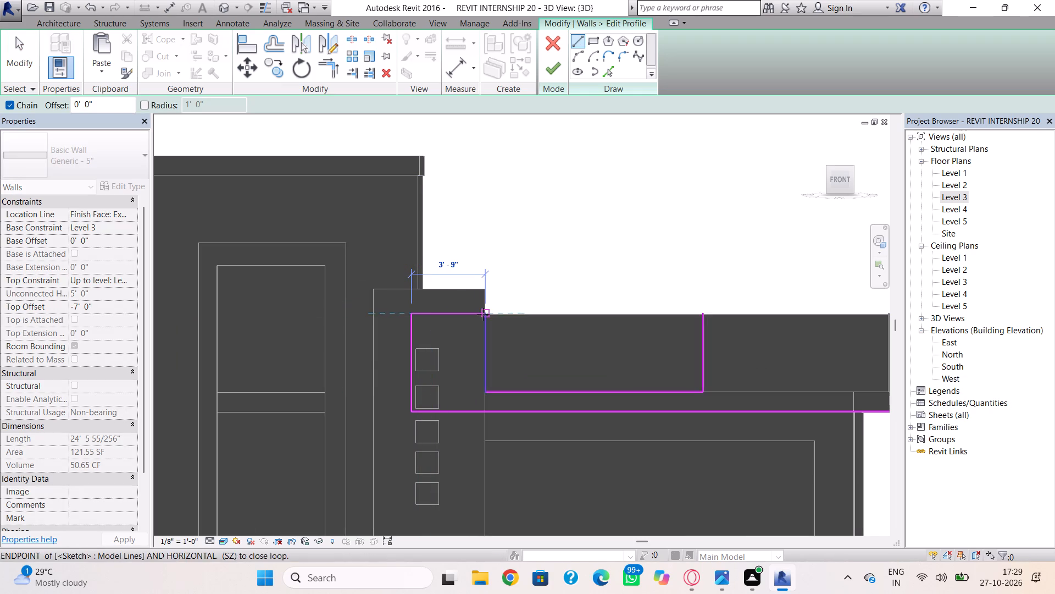
click(484, 315)
click(697, 313)
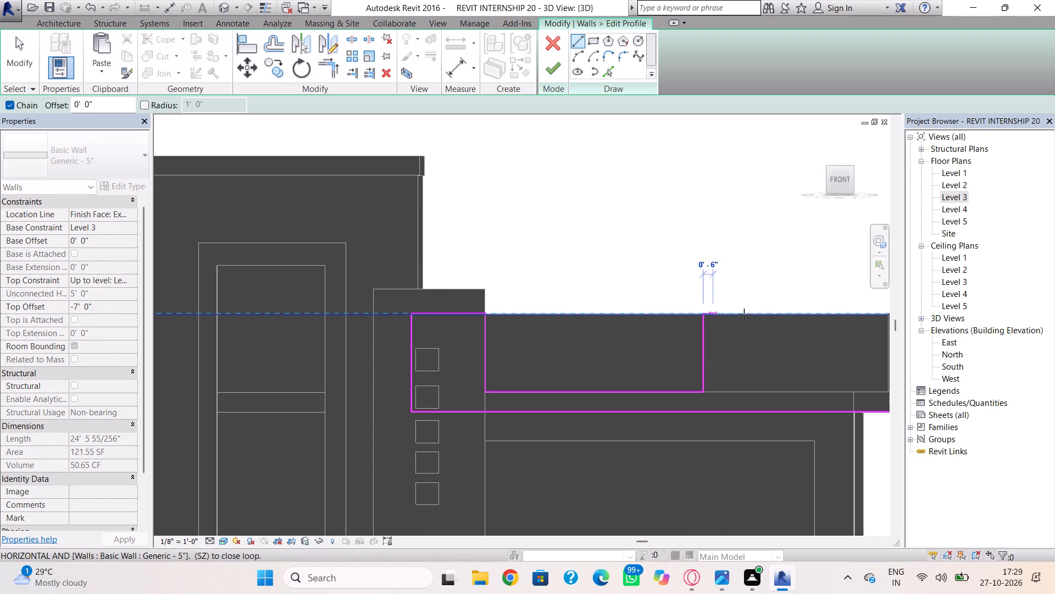
middle_drag(527, 325, 517, 325)
scroll(544, 302, down, 1)
middle_drag(581, 302, 495, 322)
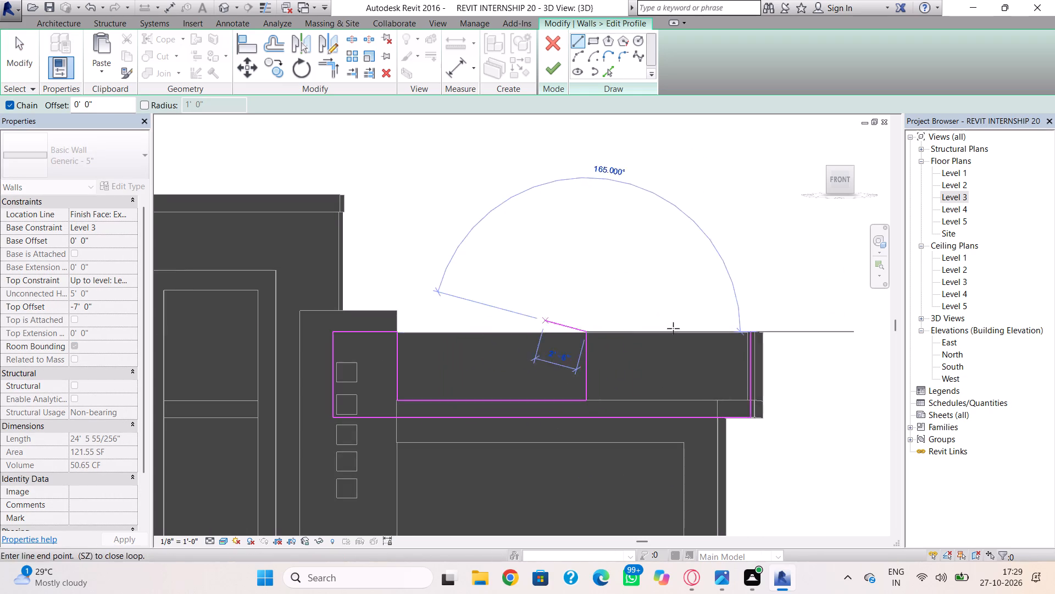
click(756, 335)
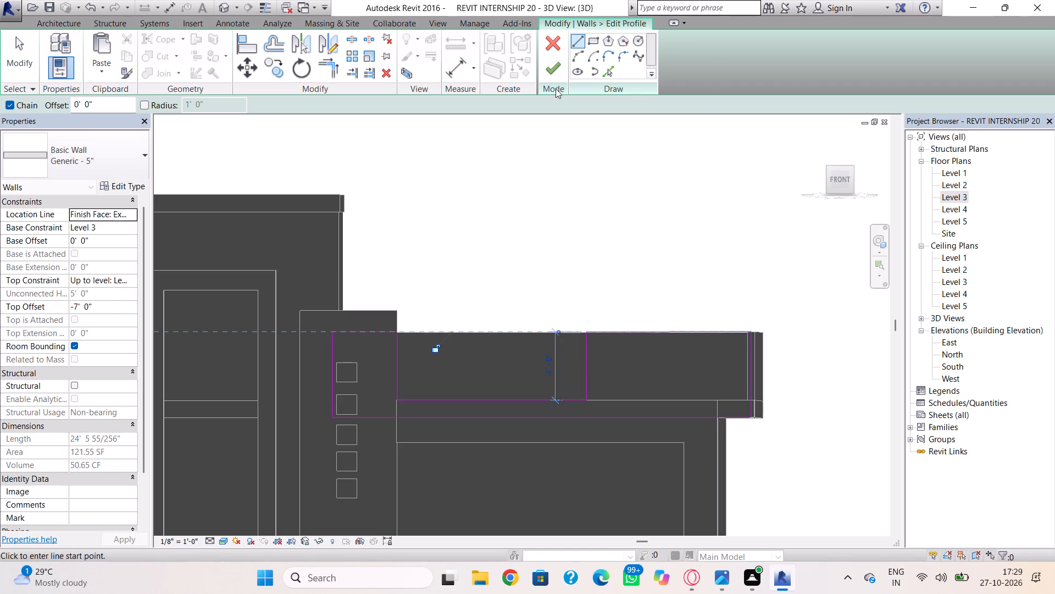
click(551, 70)
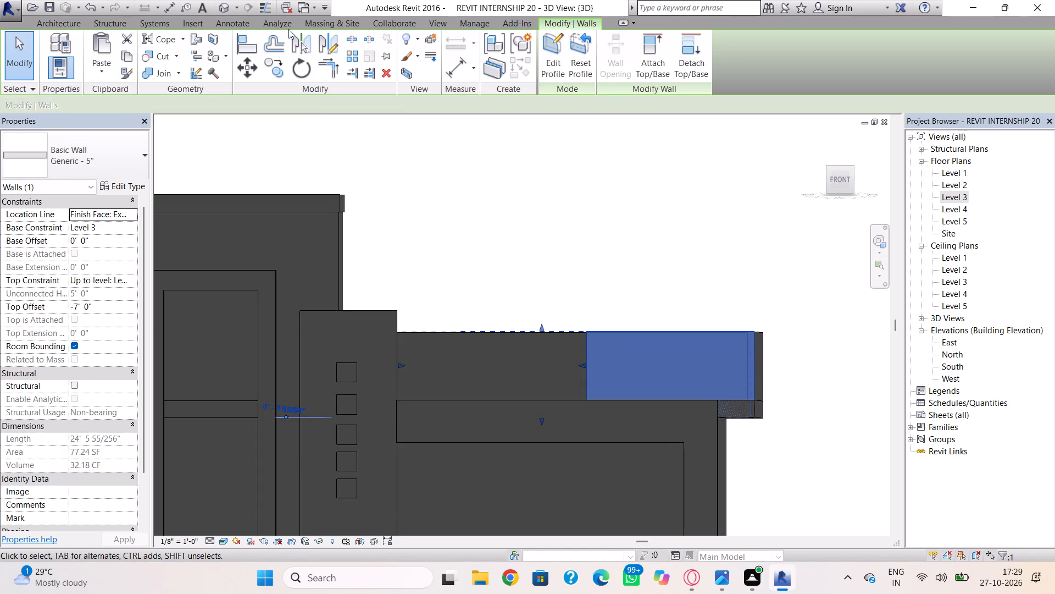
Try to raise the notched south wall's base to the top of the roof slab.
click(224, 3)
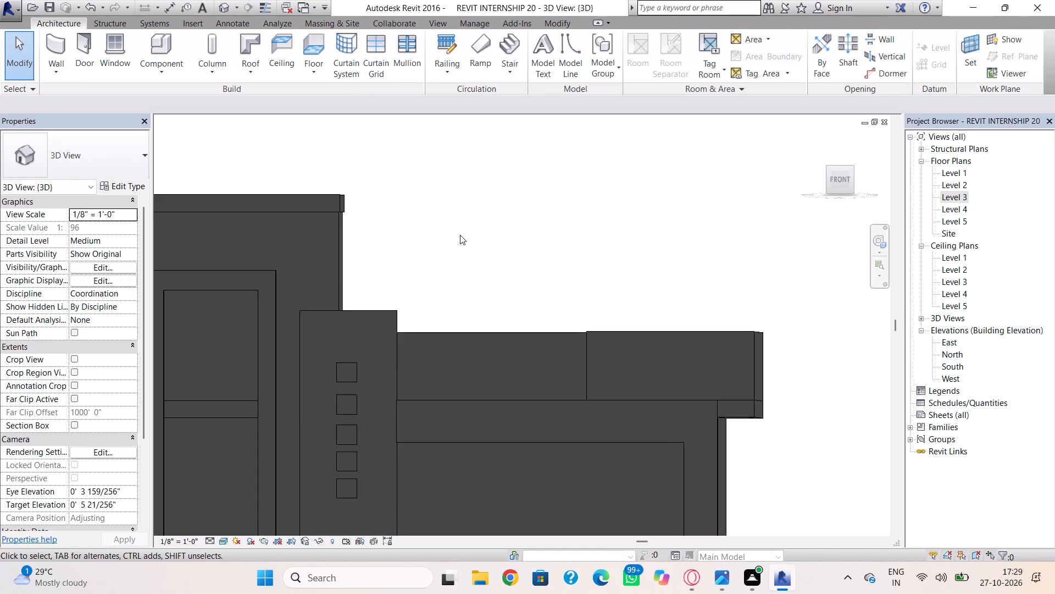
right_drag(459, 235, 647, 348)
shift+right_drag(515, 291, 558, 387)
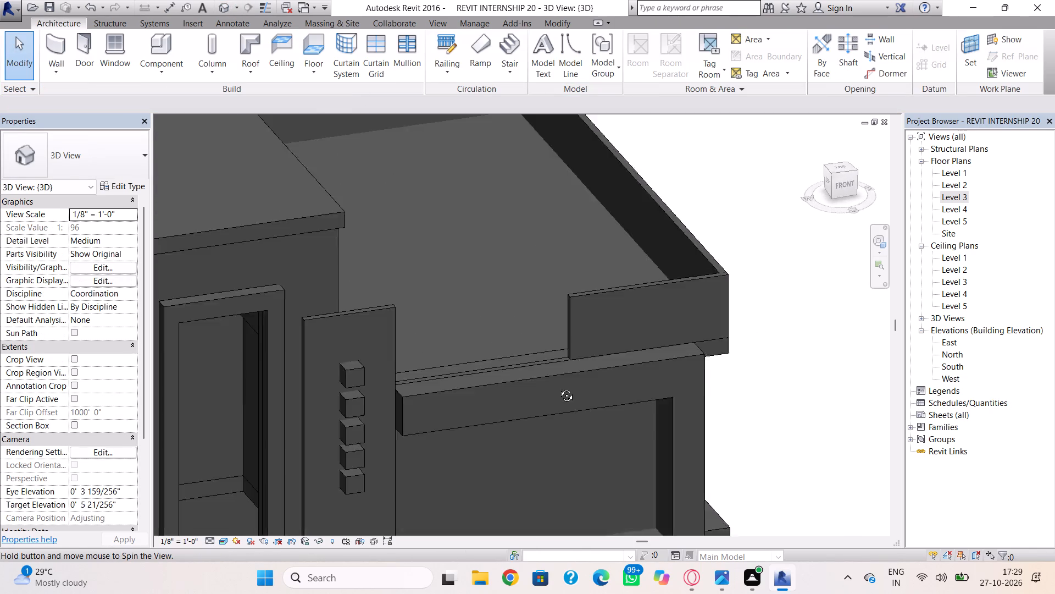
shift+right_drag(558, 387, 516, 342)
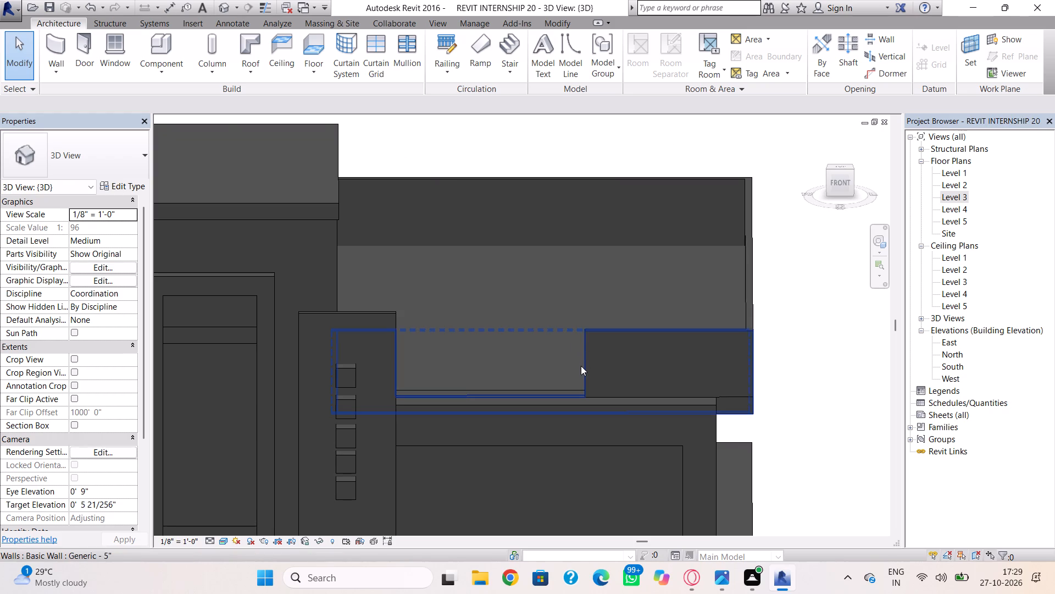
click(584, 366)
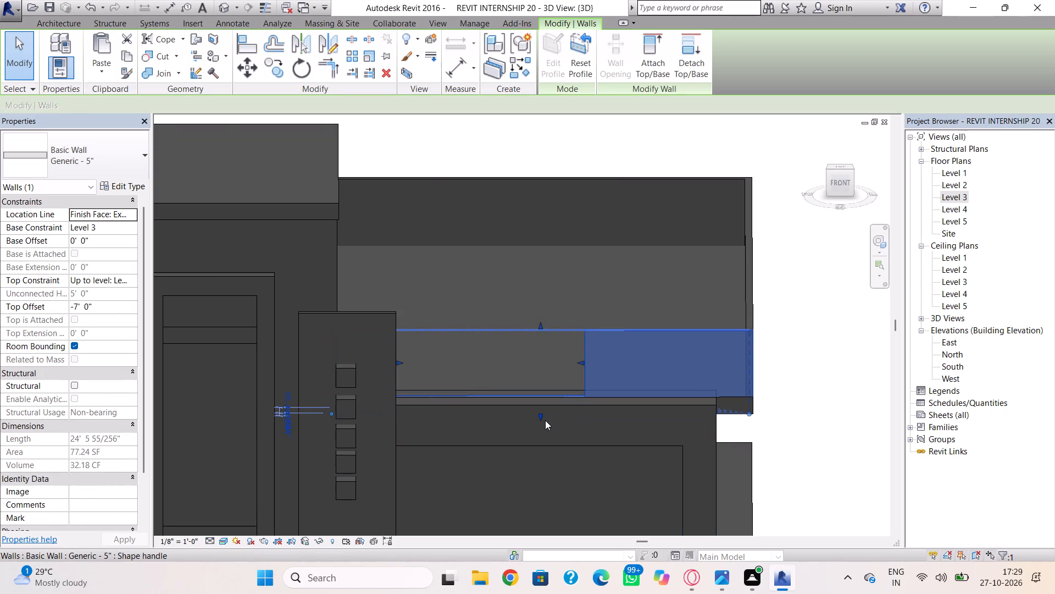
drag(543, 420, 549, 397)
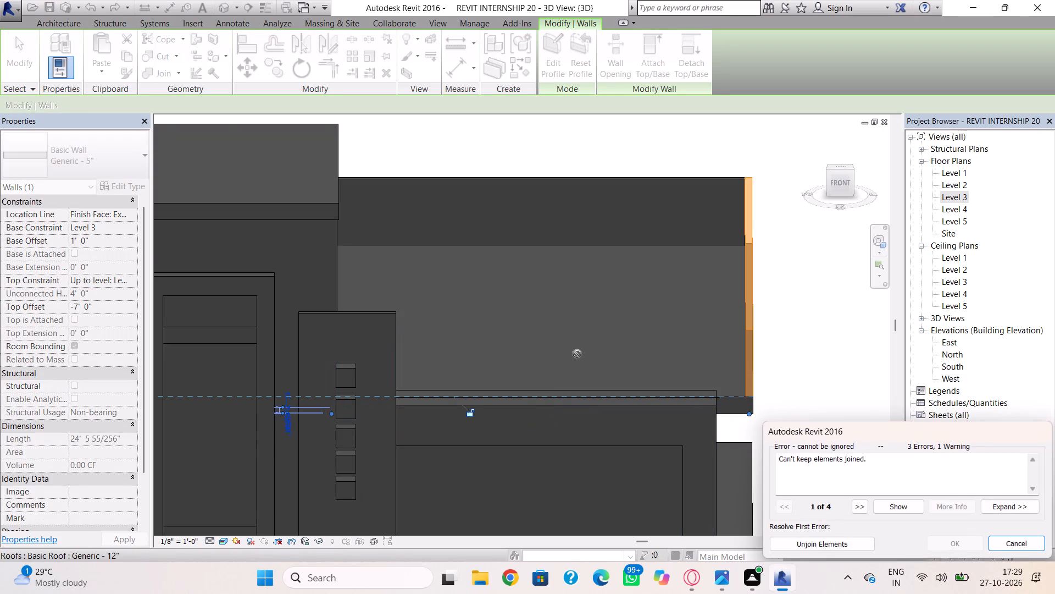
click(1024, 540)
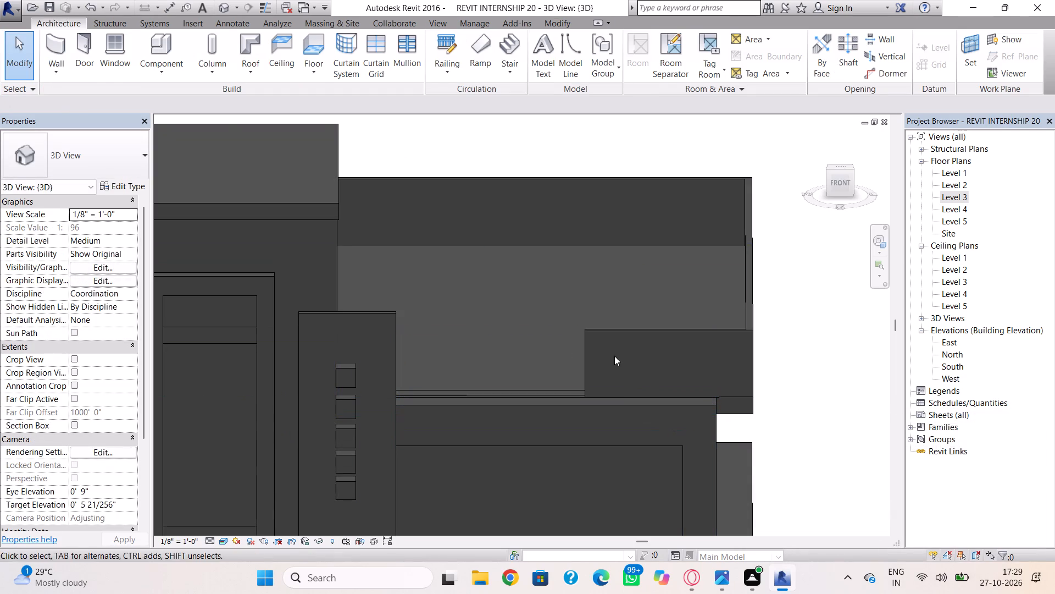
Reopen the south wall's profile, raise the notch's bottom line to about 3' below the wall top, and finish the edit.
double_click(606, 335)
click(546, 395)
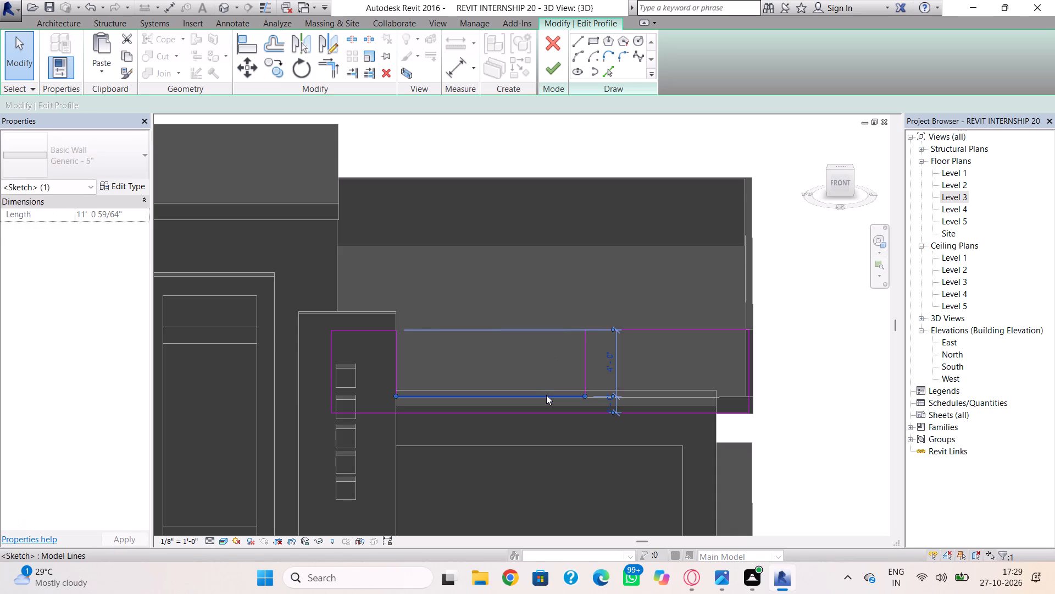
key(Up)
key(Up)
key(Up)
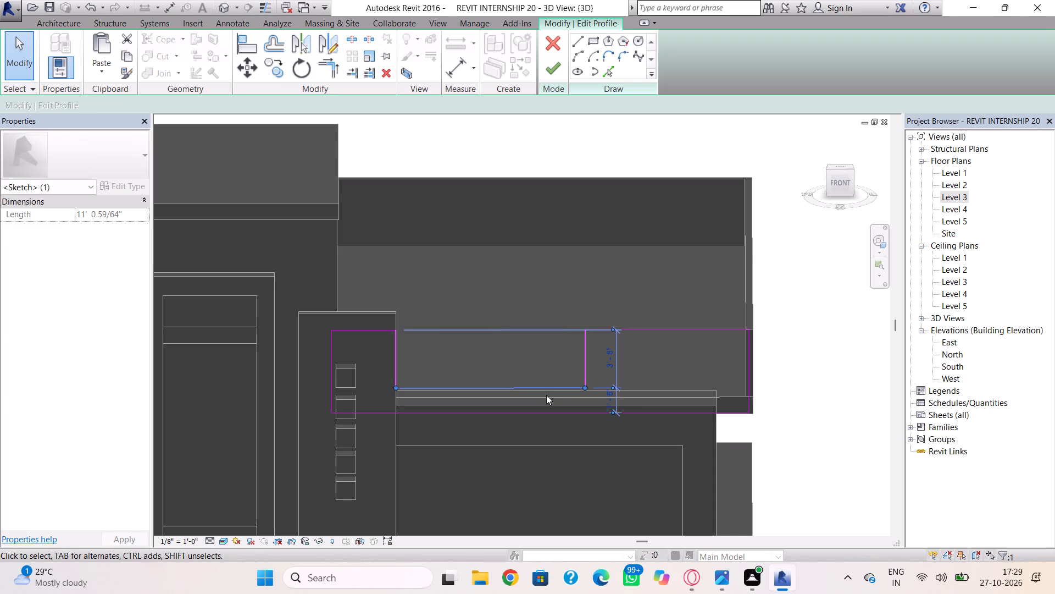
key(Up)
key(Up)
key(Up)
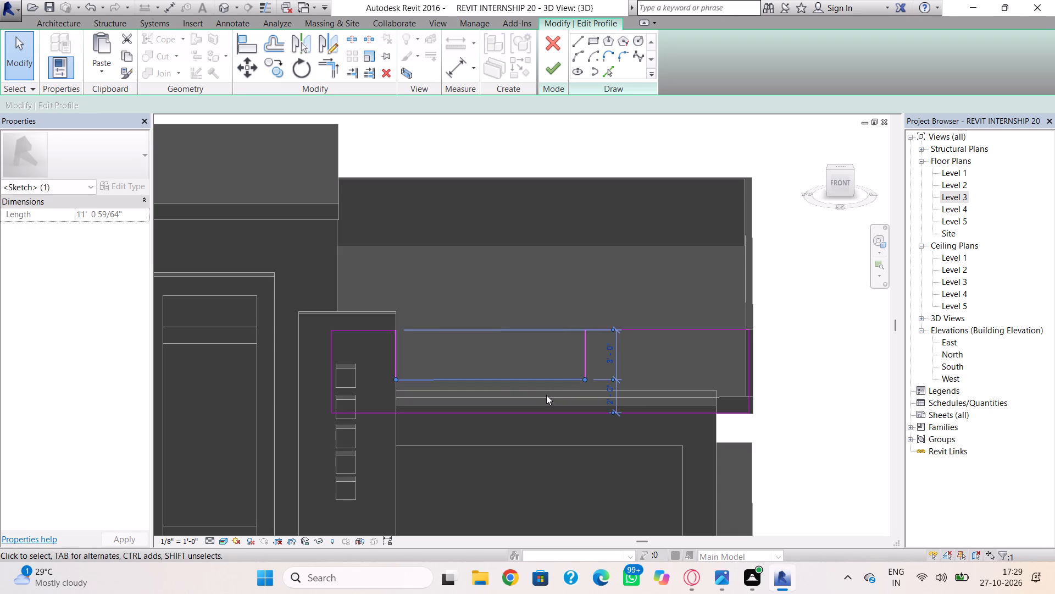
click(552, 69)
Raise the notched south wall's base to the top of the roof slab.
drag(542, 422, 540, 400)
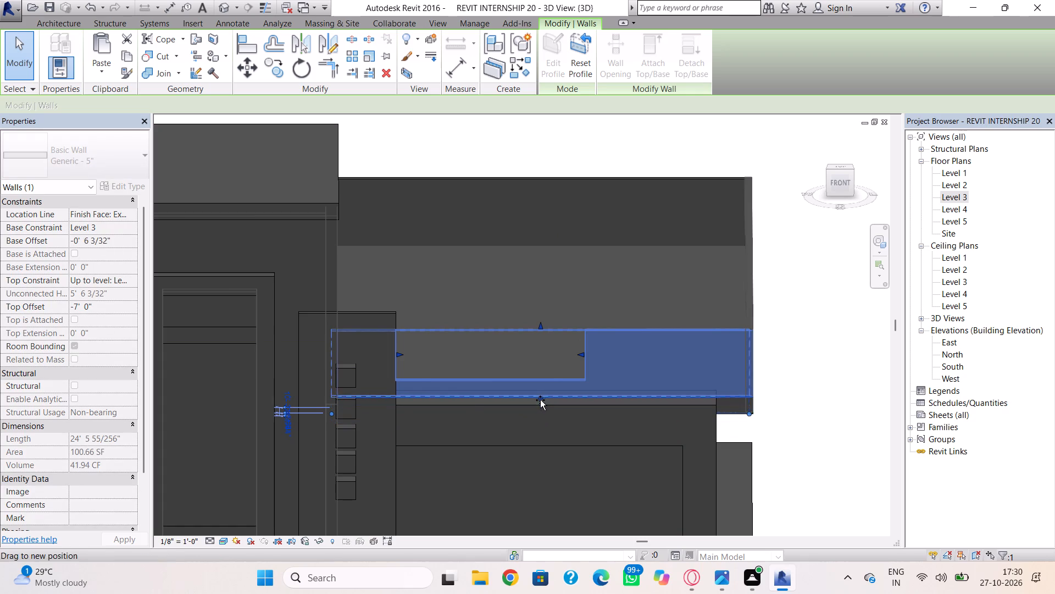
drag(540, 400, 540, 398)
click(658, 267)
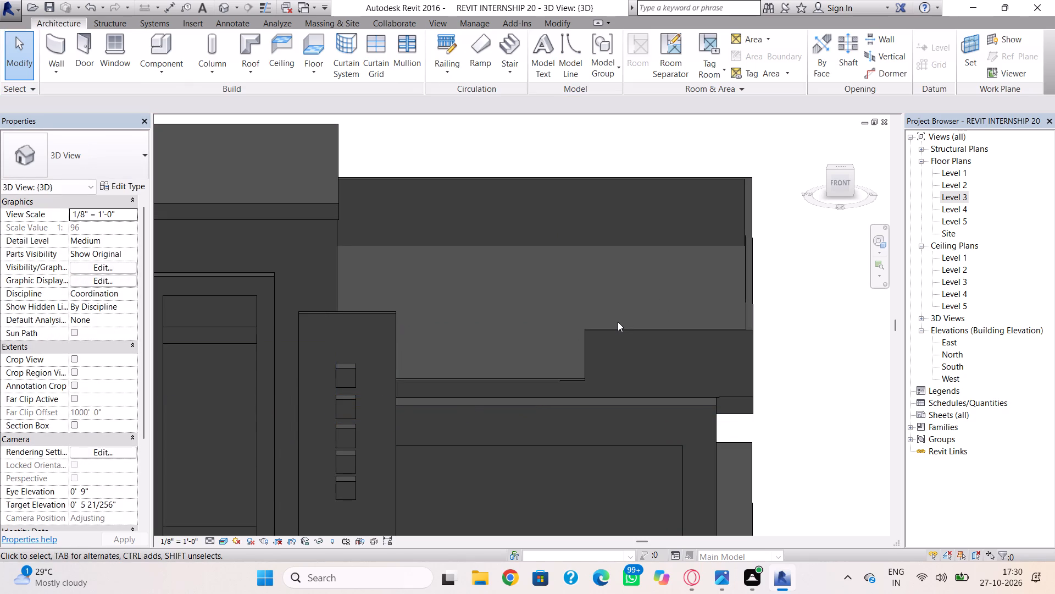
In the Level 3 plan, draw a Generic - 5" wall about 3'-6" long against the south parapet's outer face, starting at the notch's east edge.
right_drag(584, 291, 625, 246)
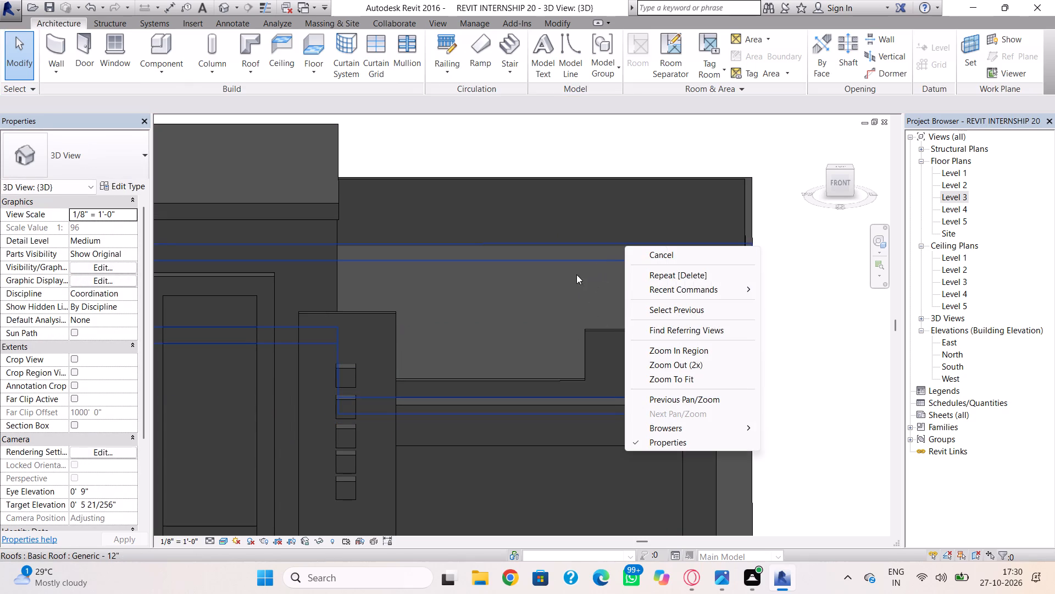
key(Escape)
shift+right_drag(588, 280, 631, 268)
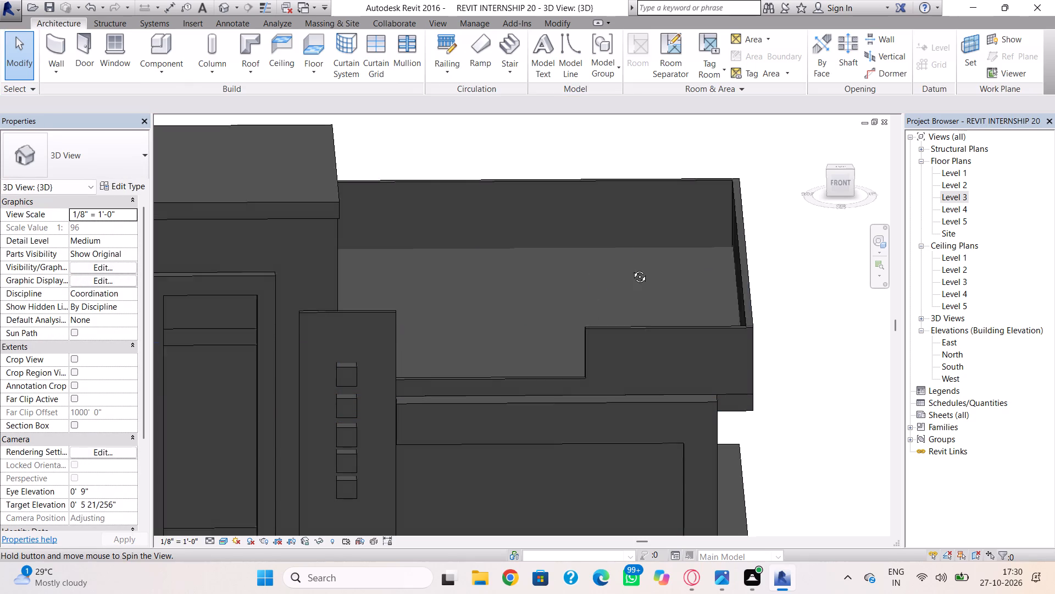
shift+right_drag(631, 268, 628, 261)
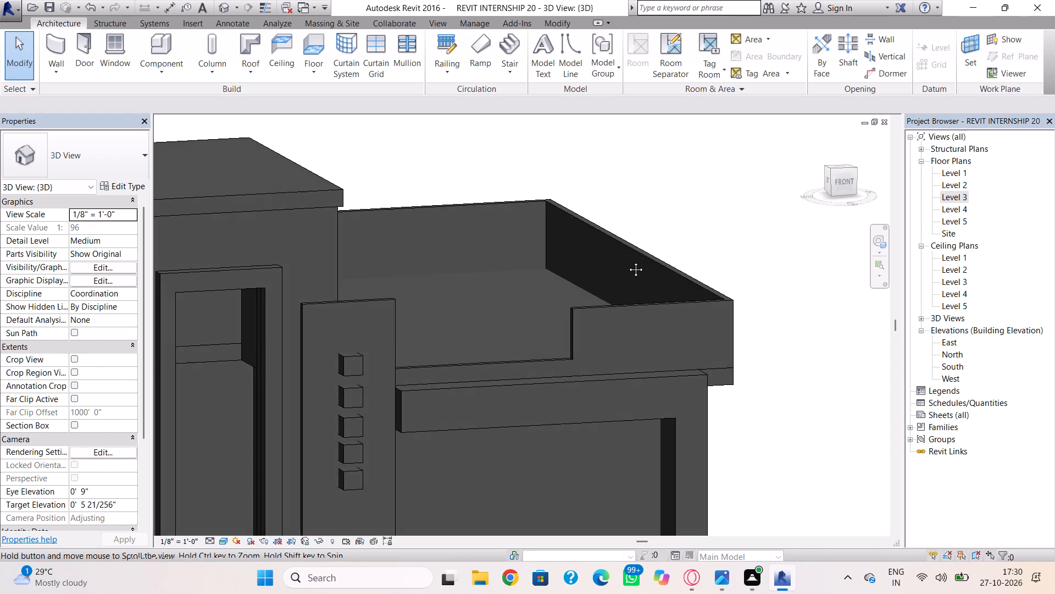
shift+right_drag(628, 261, 627, 261)
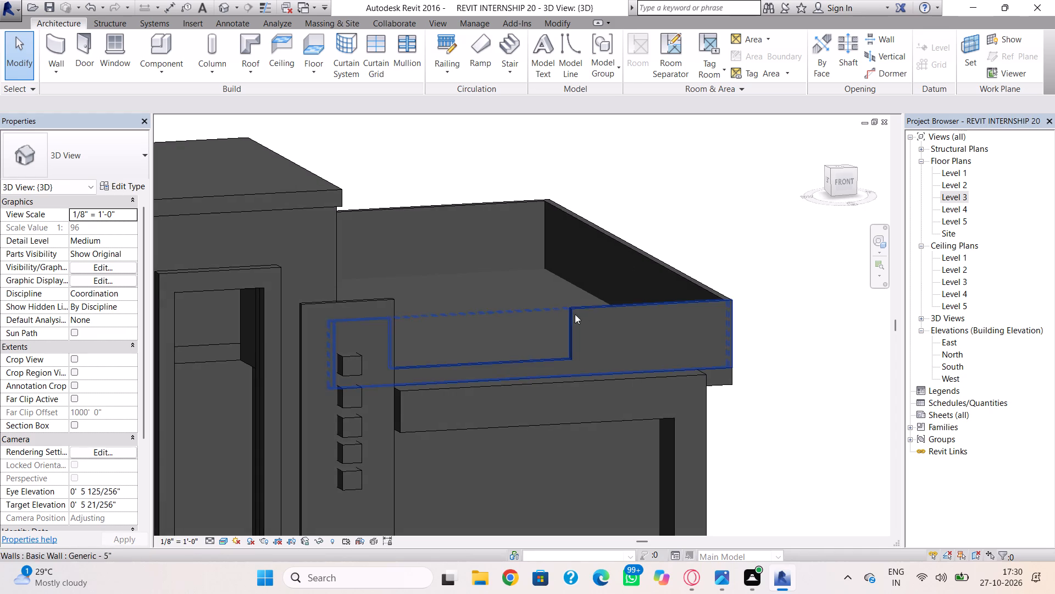
shift+right_drag(527, 342, 526, 384)
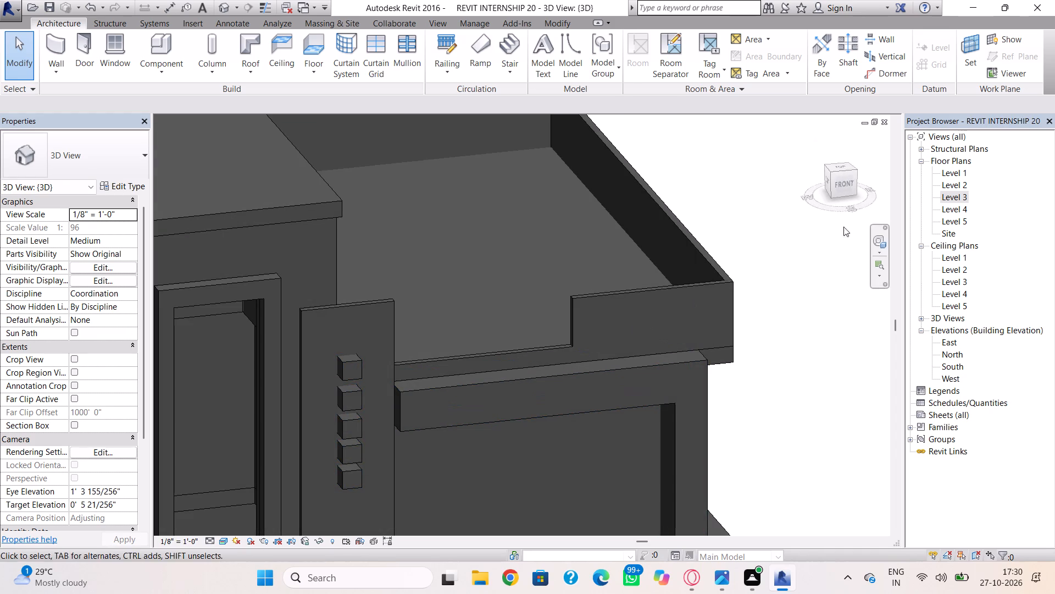
double_click(946, 196)
scroll(668, 281, down, 3)
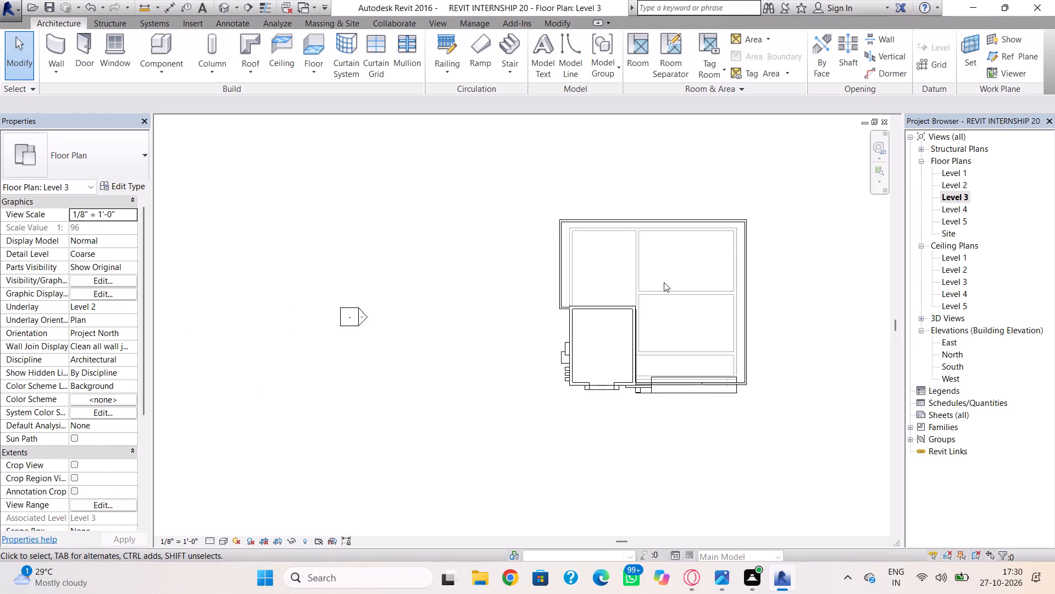
middle_drag(664, 282, 621, 255)
click(54, 44)
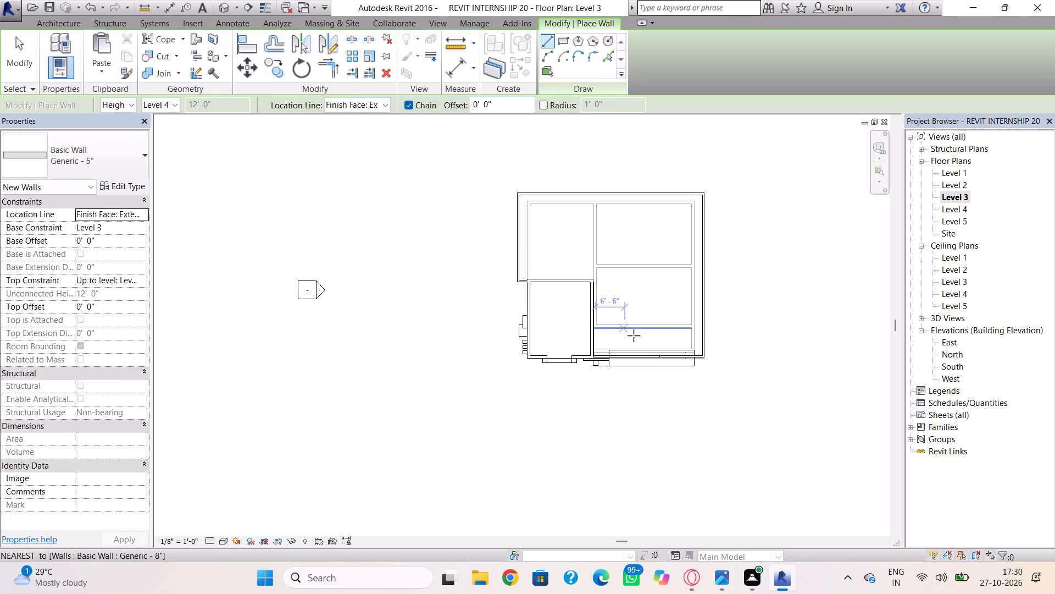
scroll(635, 369, up, 4)
scroll(702, 365, up, 6)
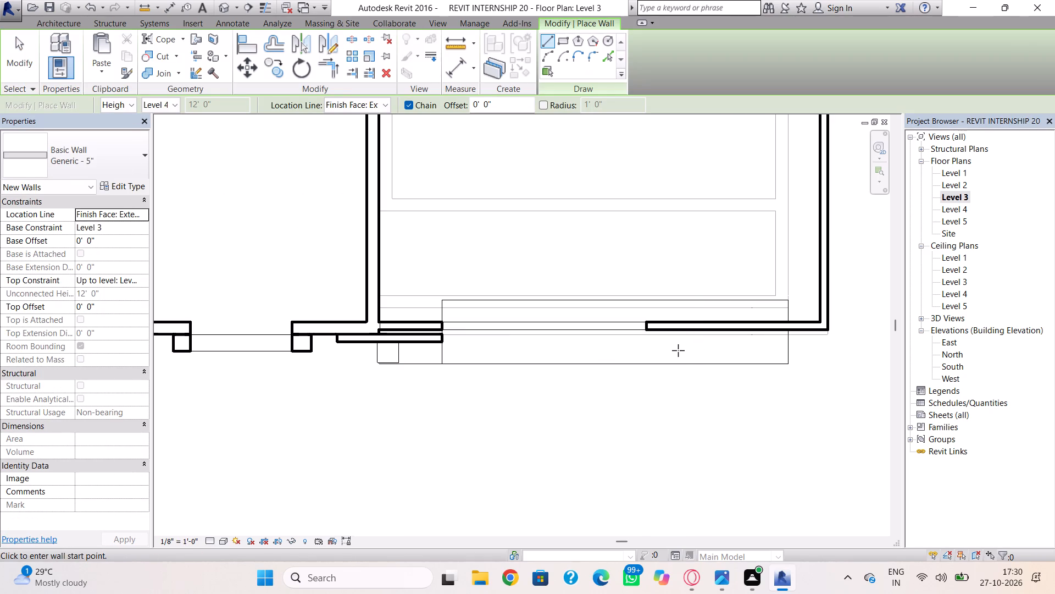
click(647, 333)
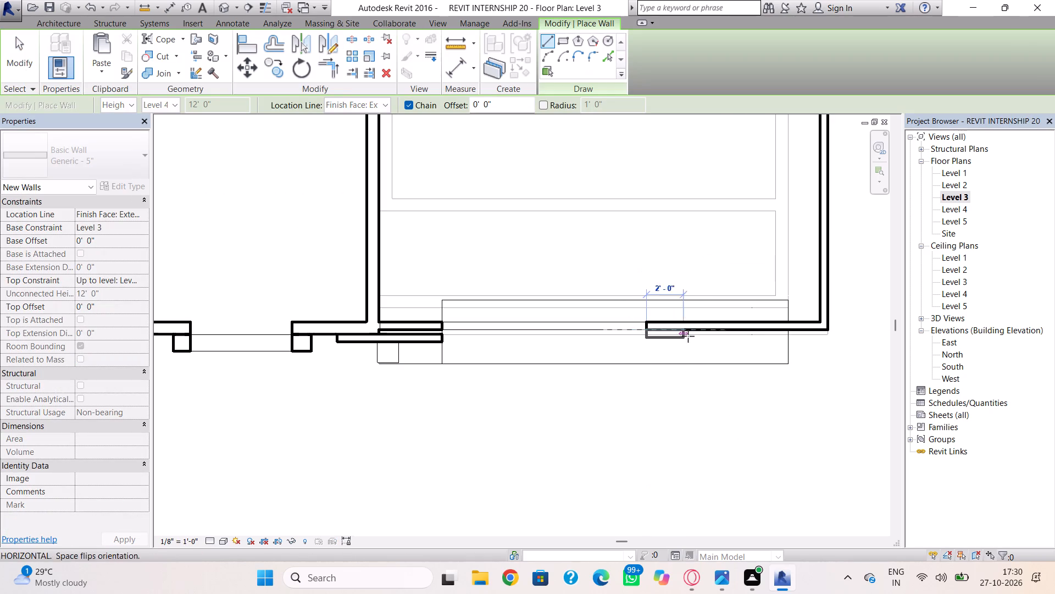
click(710, 333)
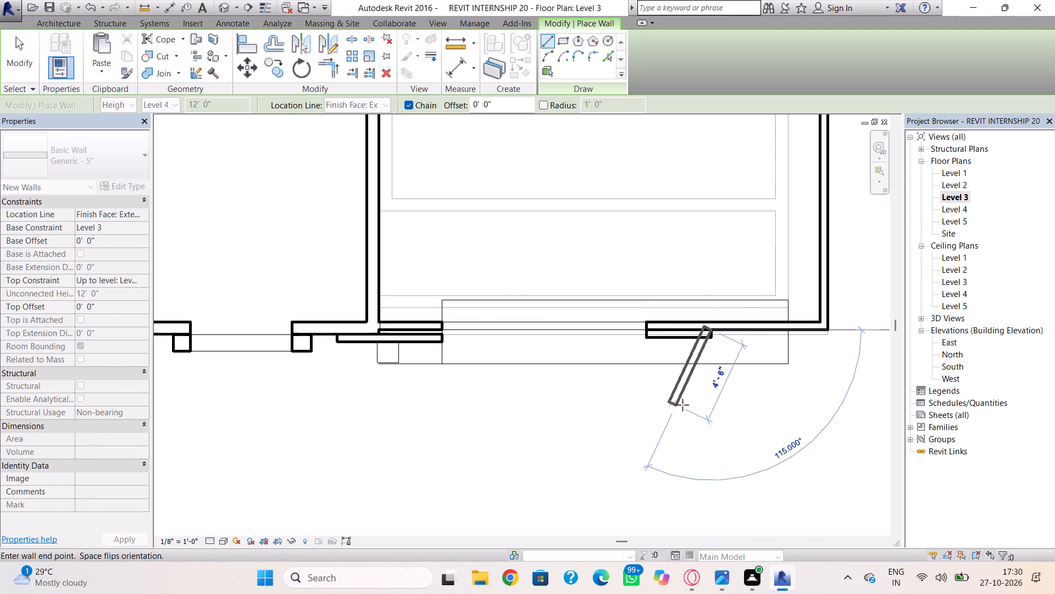
key(Escape)
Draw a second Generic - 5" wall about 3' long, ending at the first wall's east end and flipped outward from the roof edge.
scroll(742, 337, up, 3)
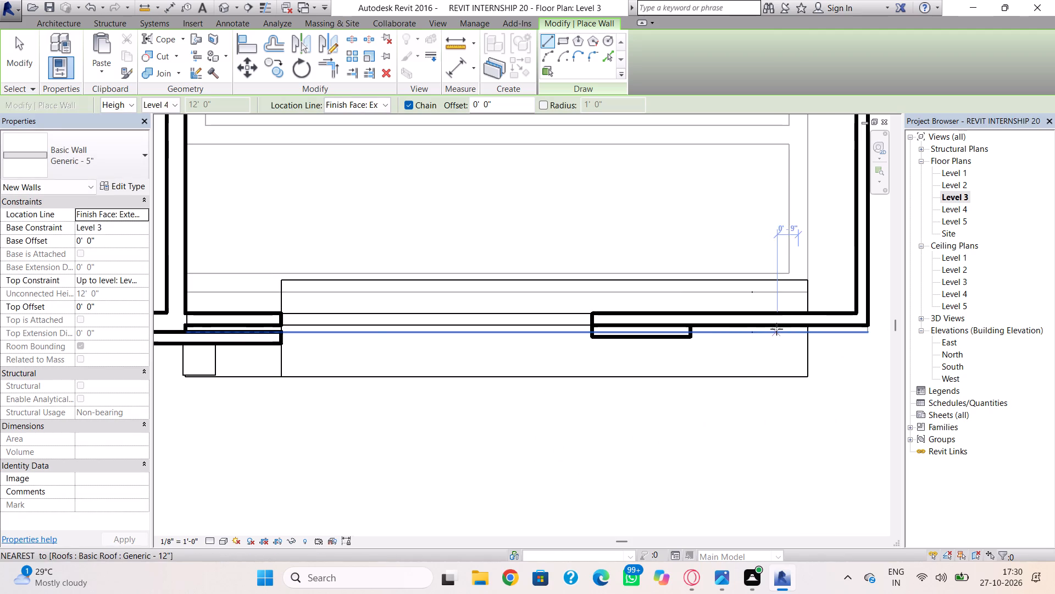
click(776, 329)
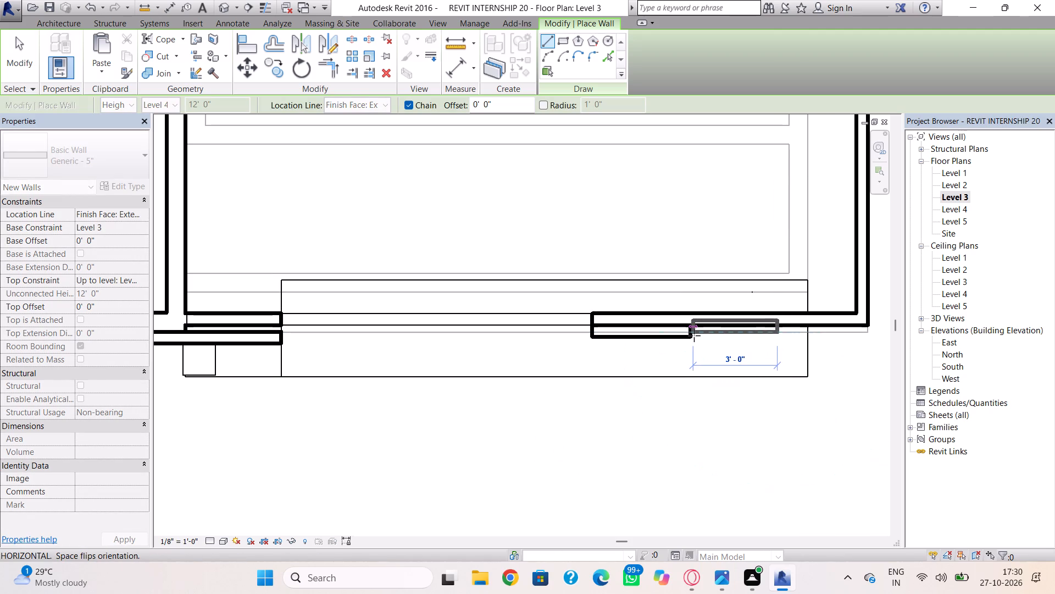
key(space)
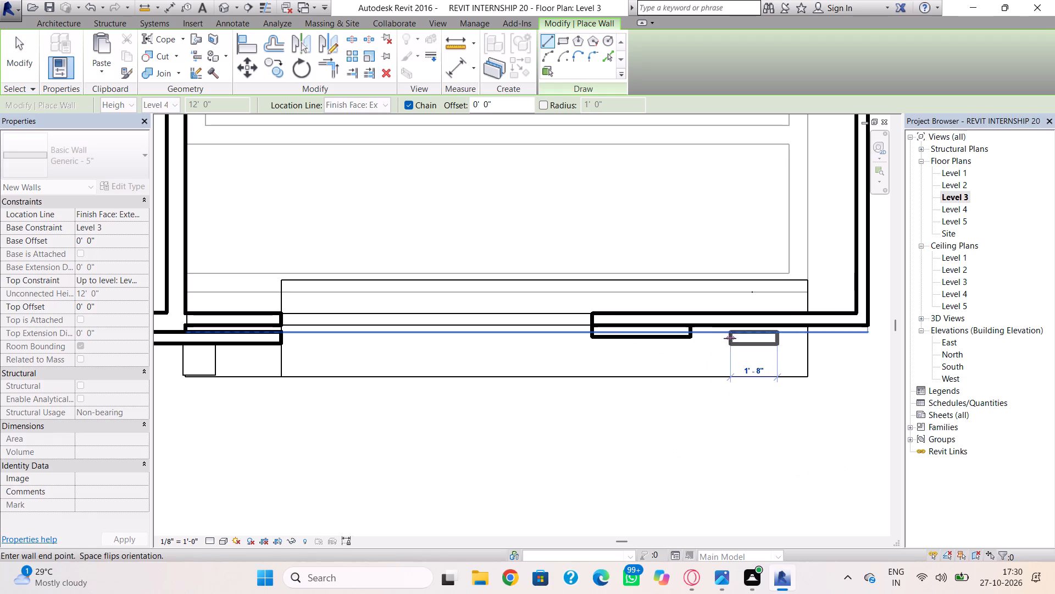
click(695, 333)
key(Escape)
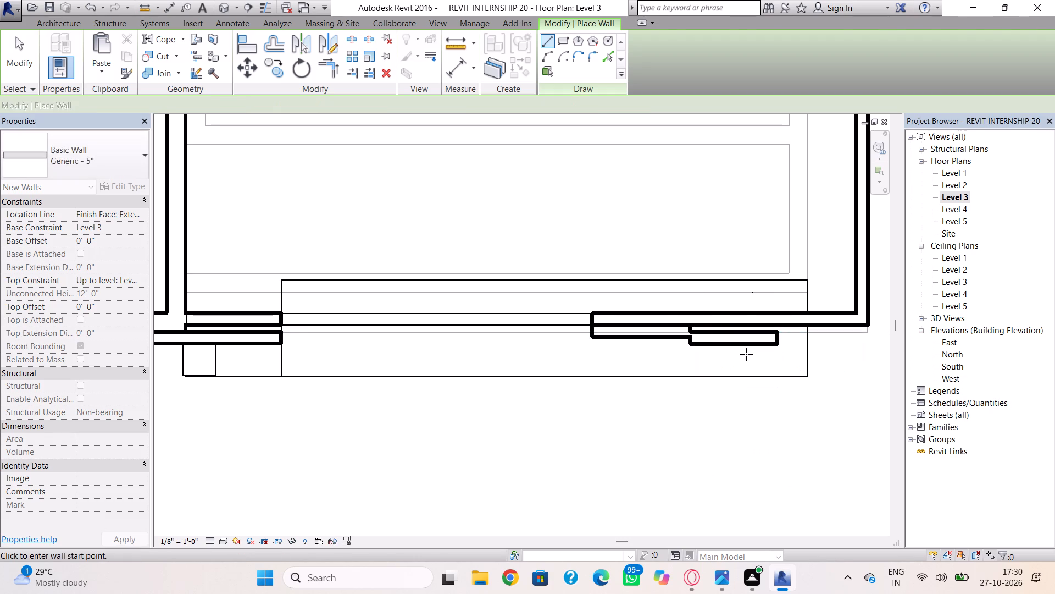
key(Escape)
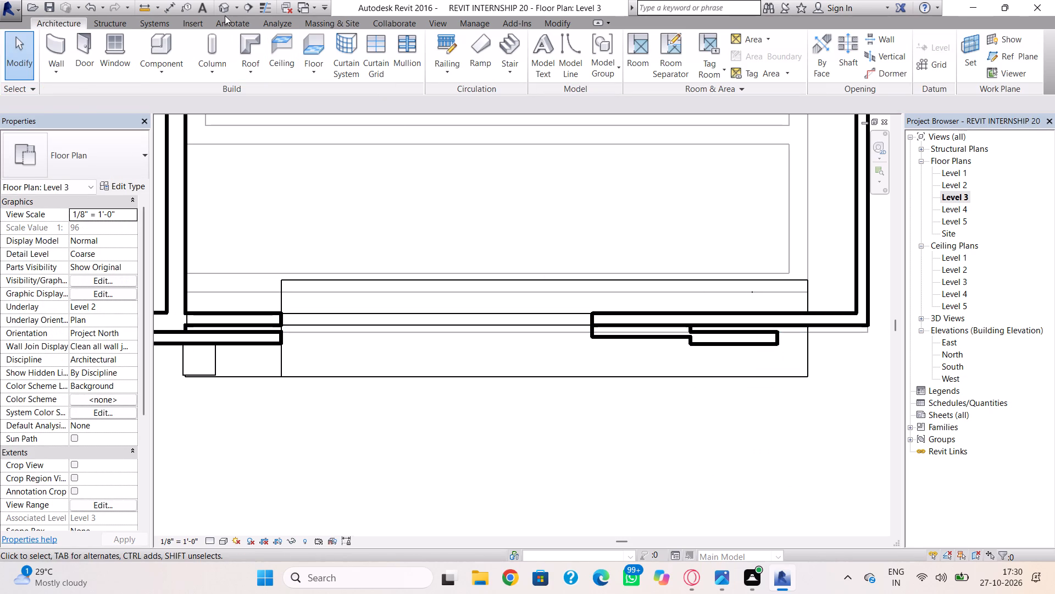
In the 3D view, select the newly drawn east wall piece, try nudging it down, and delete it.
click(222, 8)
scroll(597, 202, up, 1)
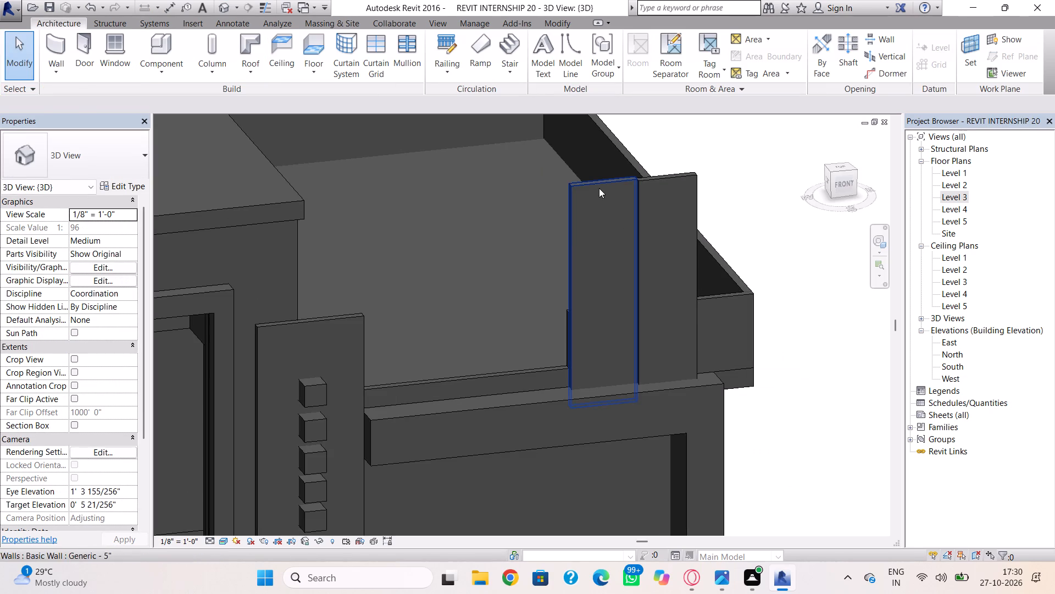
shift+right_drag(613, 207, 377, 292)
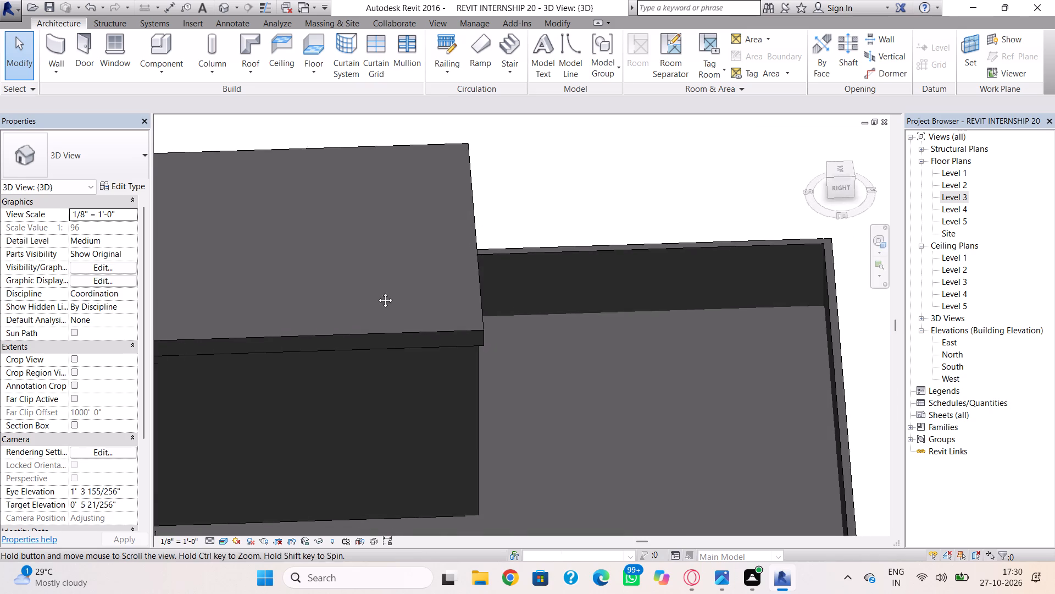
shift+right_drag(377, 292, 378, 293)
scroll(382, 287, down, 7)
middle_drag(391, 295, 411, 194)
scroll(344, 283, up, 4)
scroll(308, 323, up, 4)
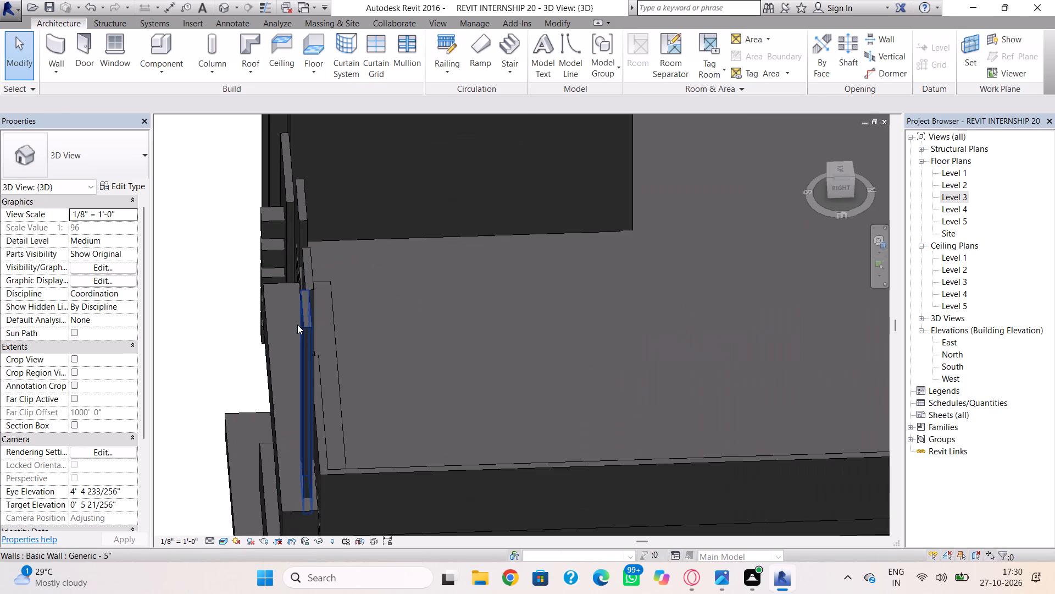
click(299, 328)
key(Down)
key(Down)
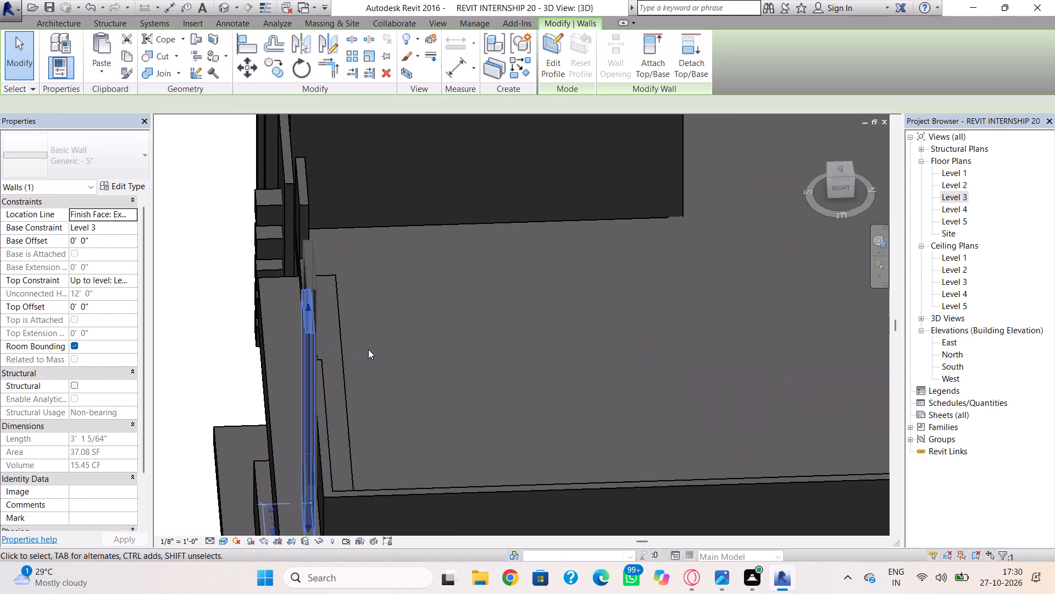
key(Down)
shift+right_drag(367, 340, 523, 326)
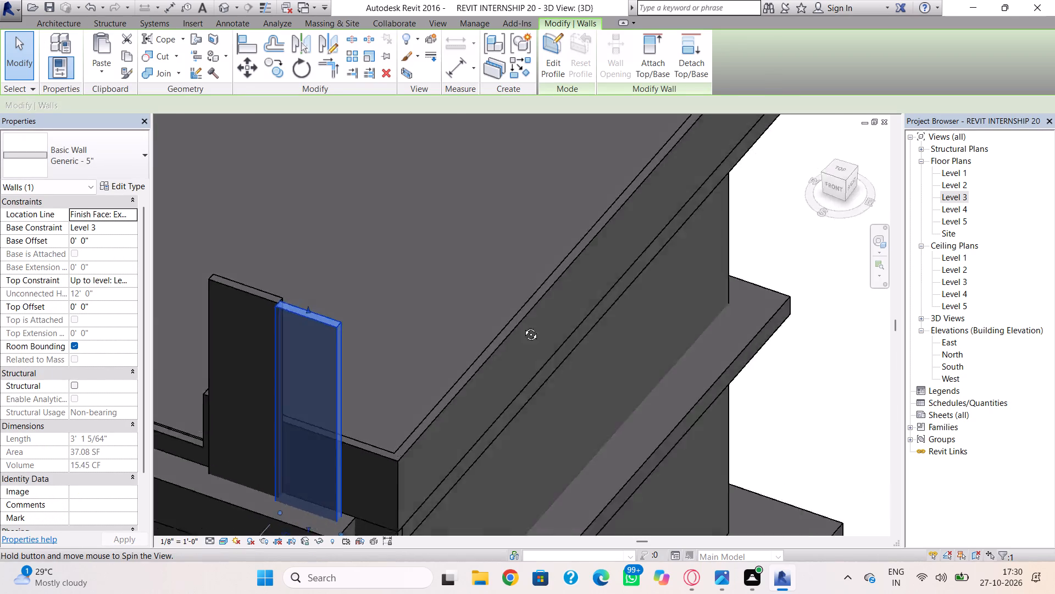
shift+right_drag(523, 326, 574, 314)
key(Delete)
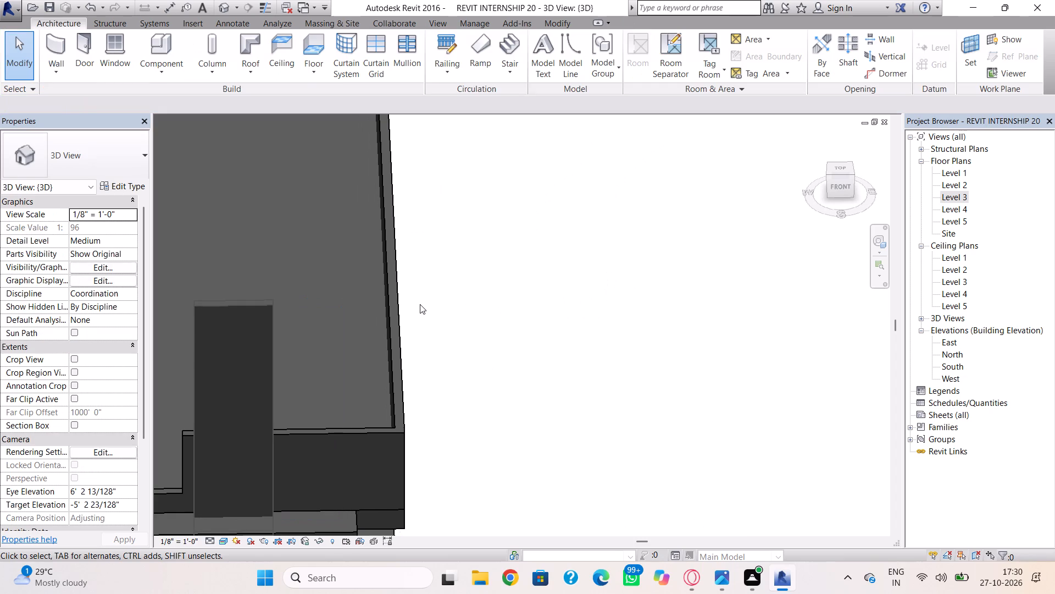
Nudge the remaining 3'-6" wall west along the parapet until it straddles the notch's east edge.
click(269, 321)
key(Left)
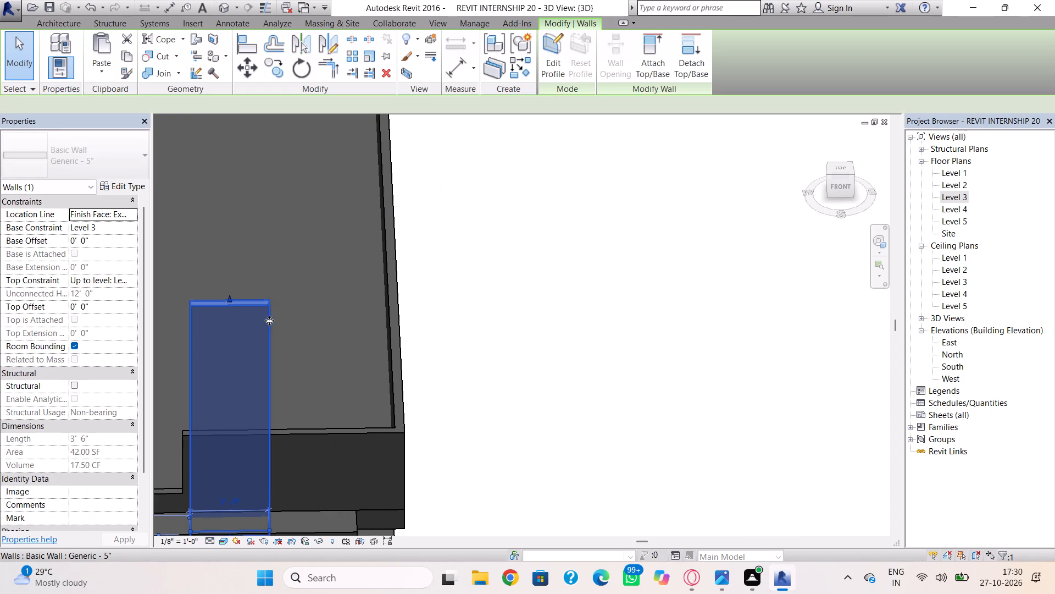
key(Left)
key(Left)
key(Left)
key(Left)
key(Left)
key(Left)
key(Left)
key(Left)
key(Left)
key(Left)
key(Left)
key(Left)
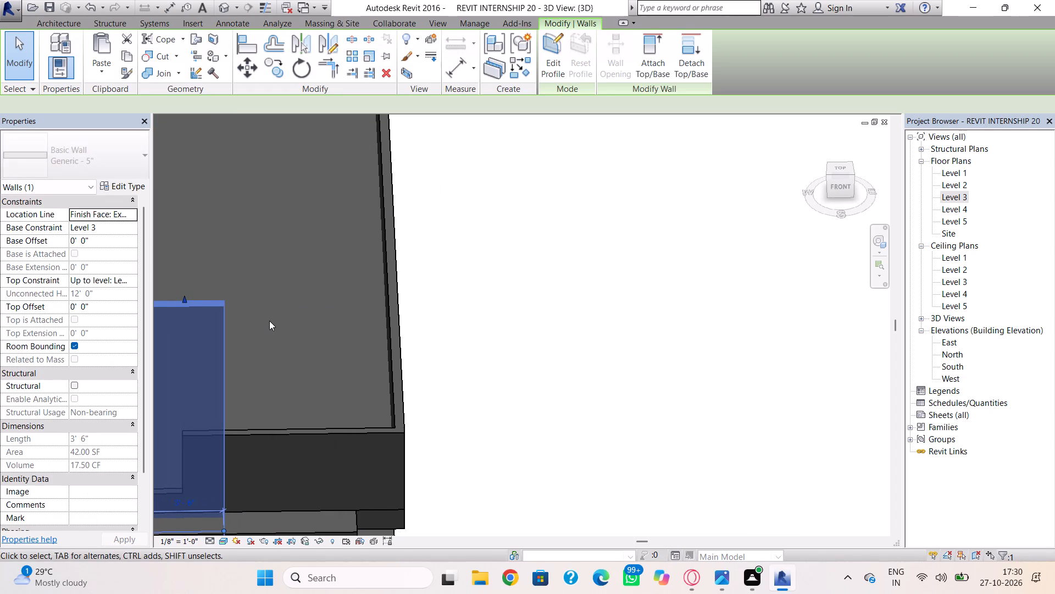
scroll(288, 333, down, 5)
middle_drag(304, 326, 326, 296)
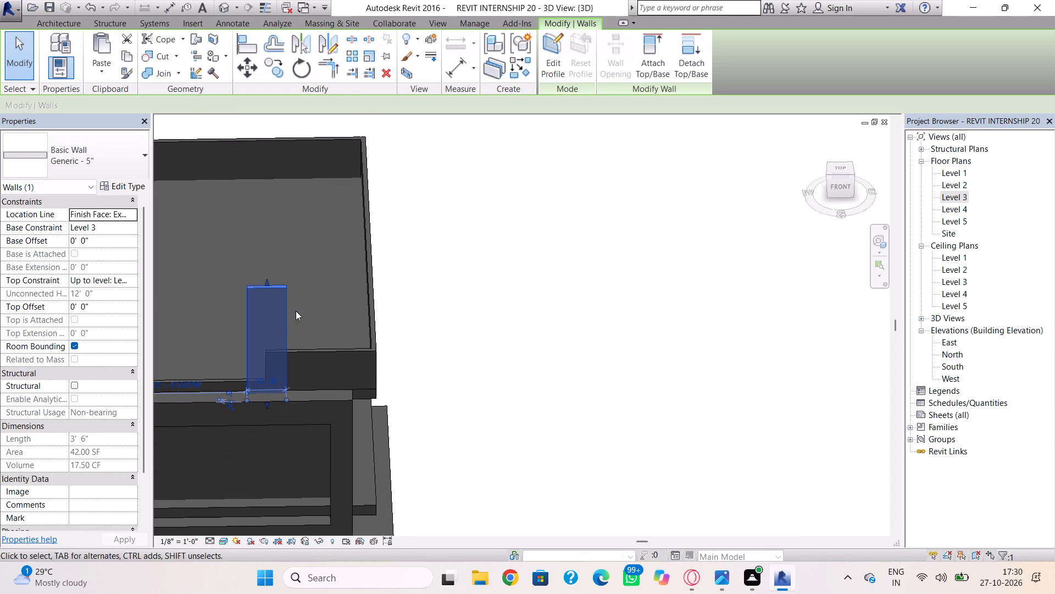
In the Level 3 plan, draw a 2'-6" Generic - 5" wall against the parapet's outer face, just east of the 3'-6" wall.
double_click(953, 196)
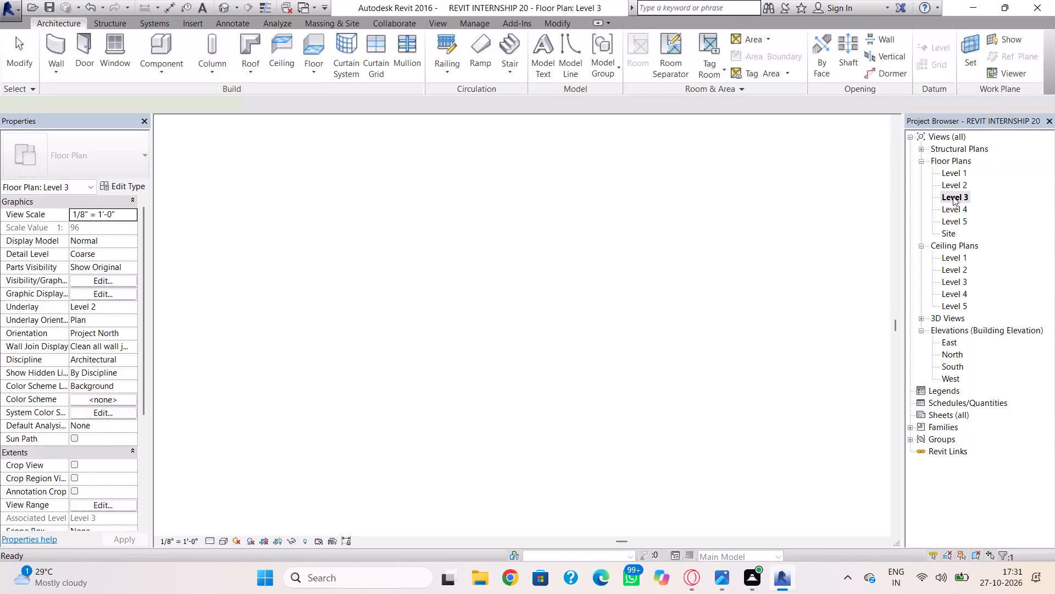
scroll(589, 375, down, 3)
middle_drag(589, 373, 510, 366)
scroll(452, 321, up, 1)
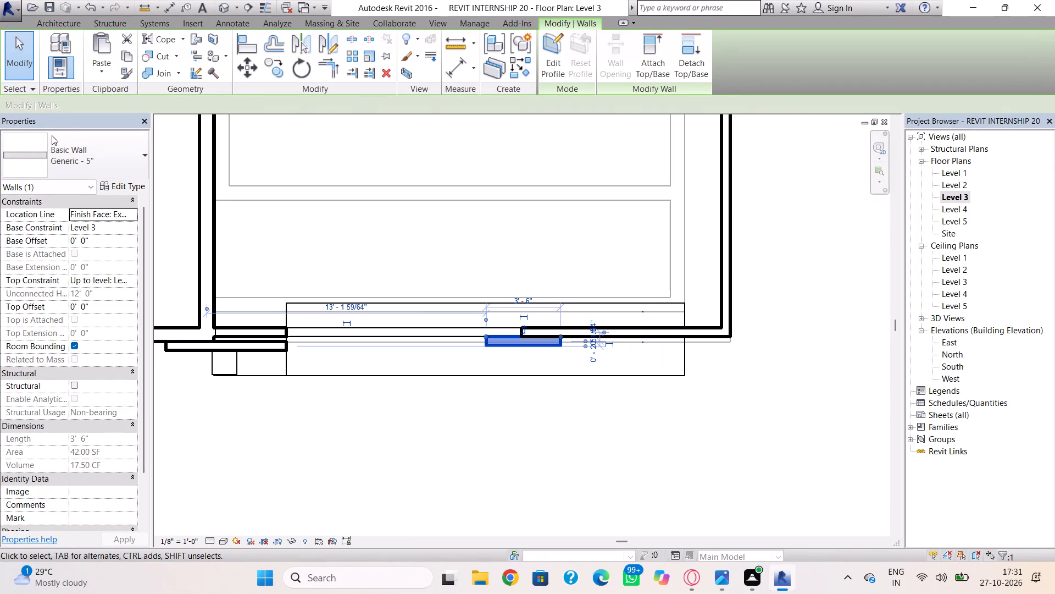
click(324, 189)
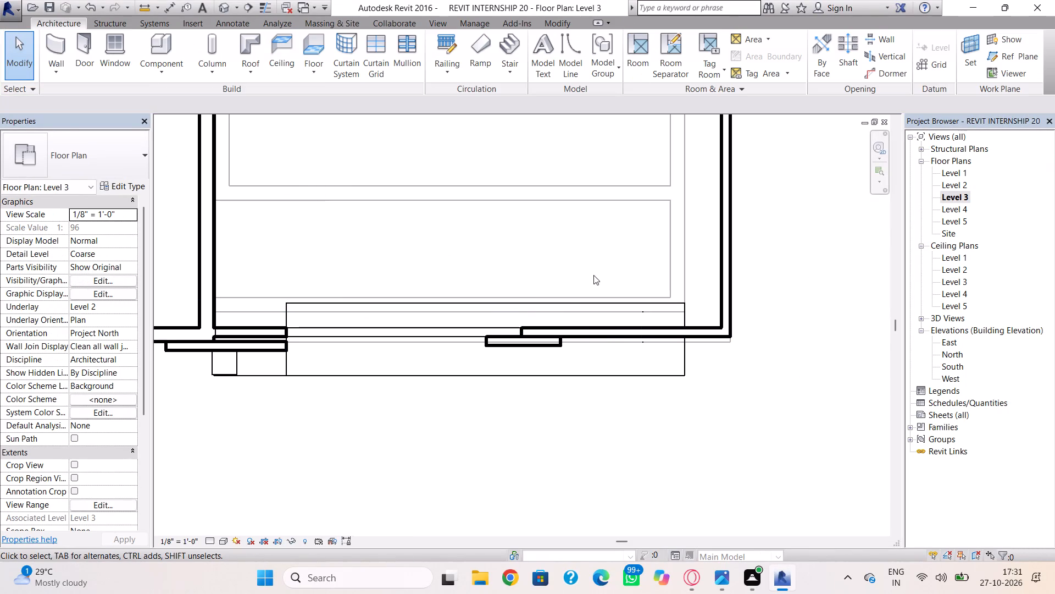
click(67, 54)
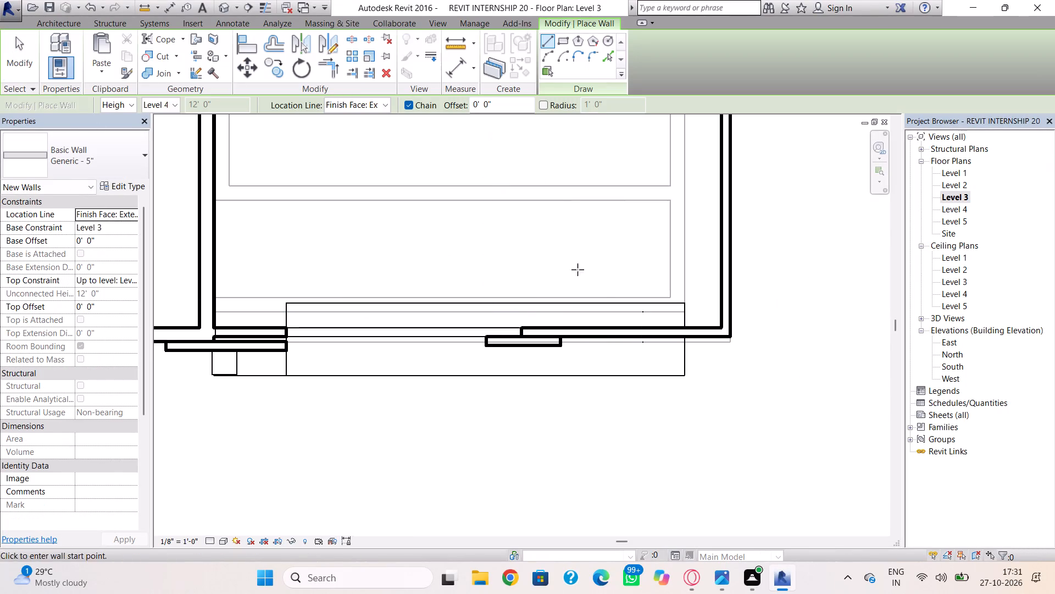
scroll(621, 342, up, 4)
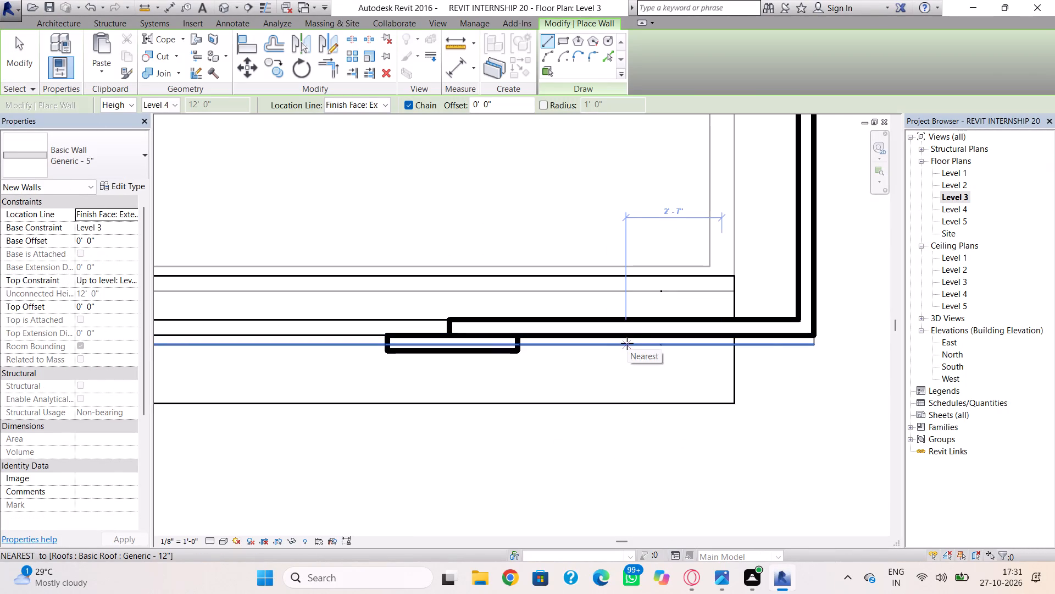
click(629, 340)
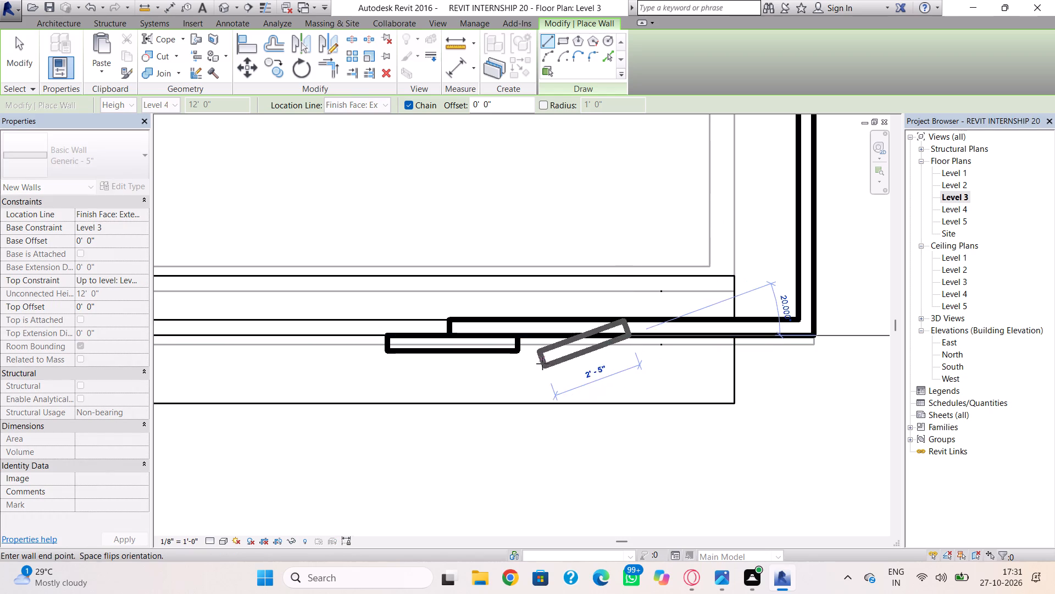
key(space)
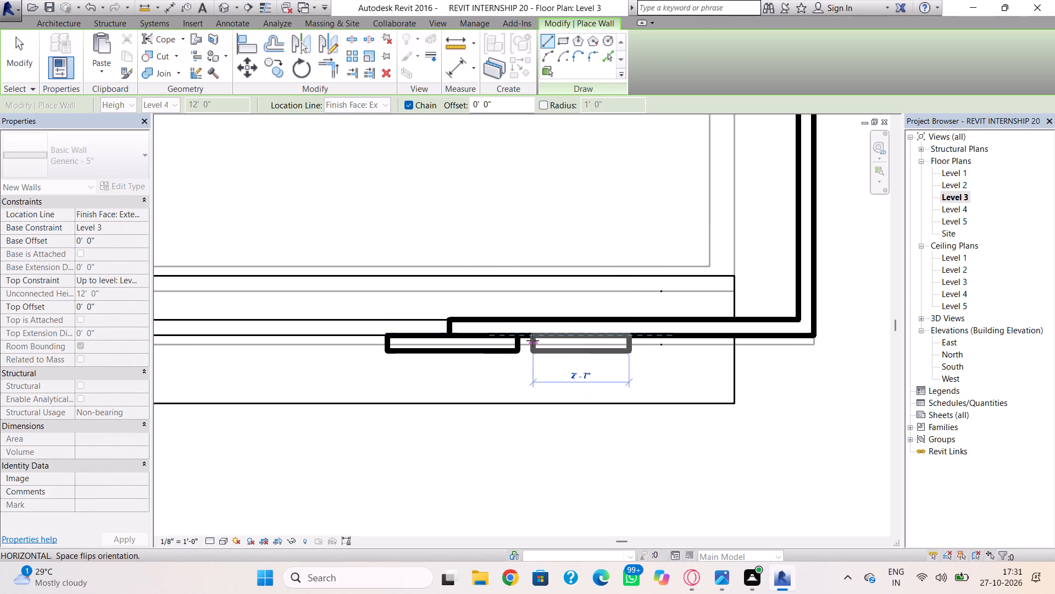
scroll(532, 343, up, 4)
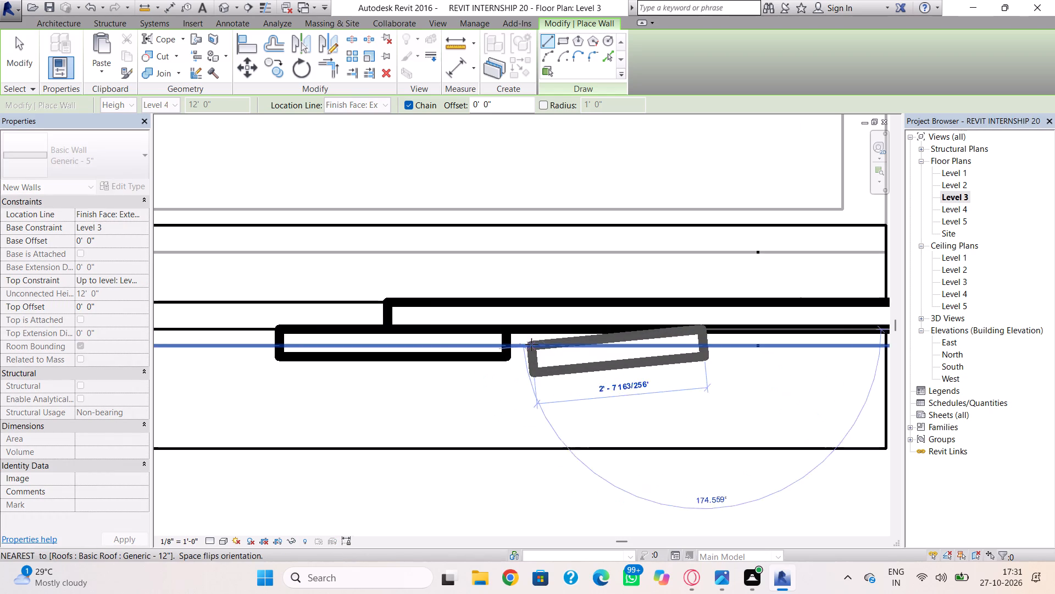
click(541, 331)
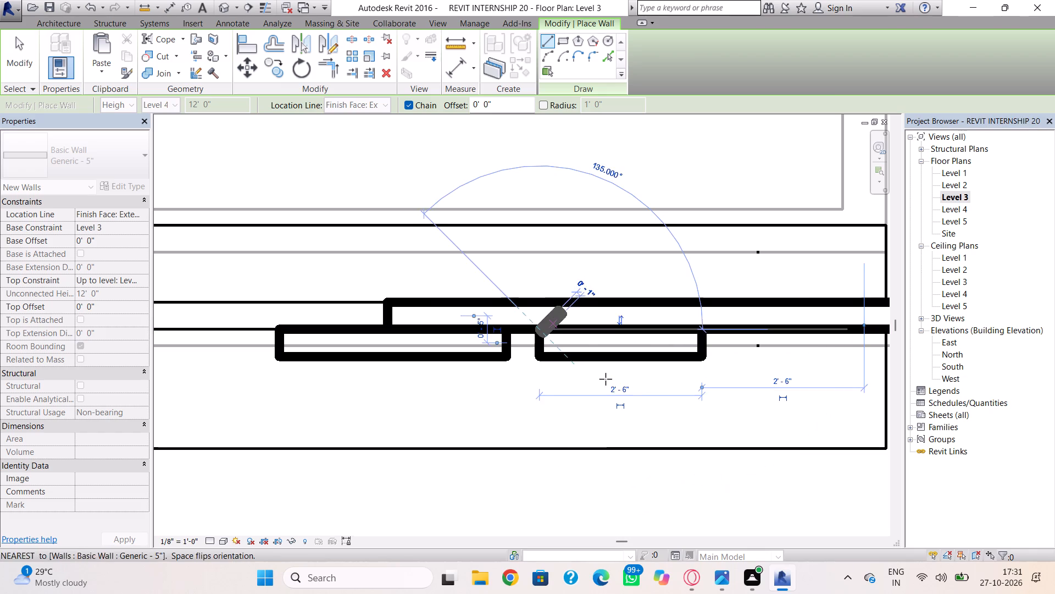
key(Escape)
key(Escape)
Nudge the new 2'-6" wall about 2 1/2" east along the parapet to widen the gap between the two walls.
click(705, 354)
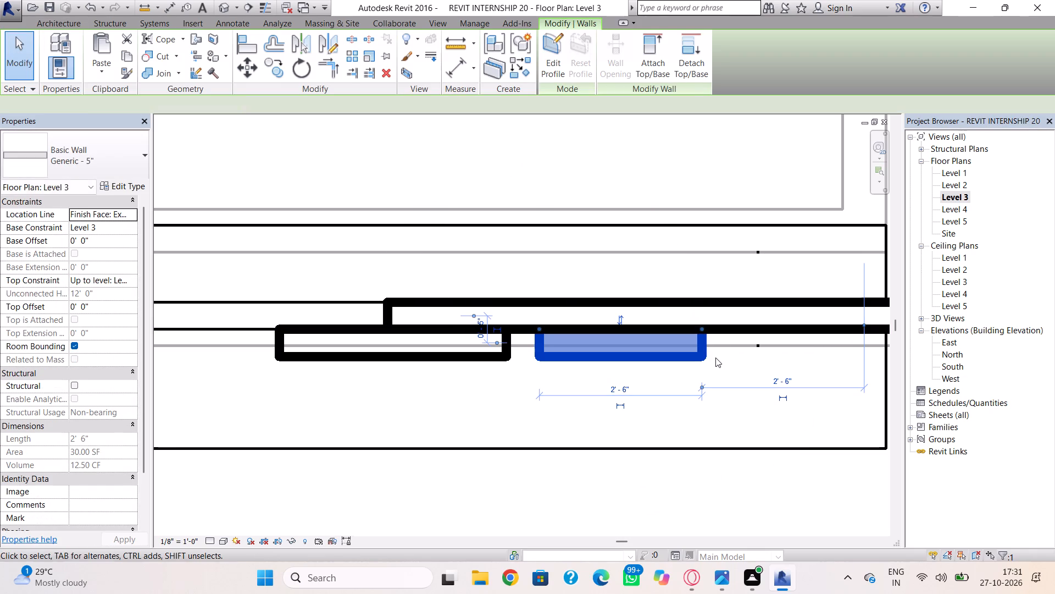
key(Right)
key(Right)
key(Right)
key(Right)
key(Right)
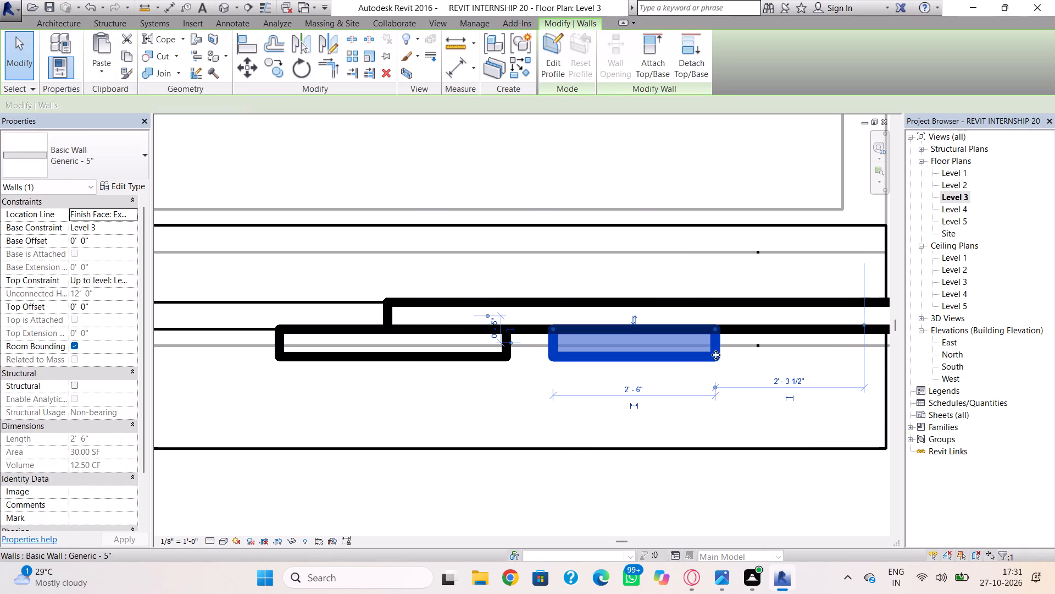
Stretch the east short wall eastward and shorten the west one from its west end so each is about 2'-11" long.
drag(708, 326, 731, 325)
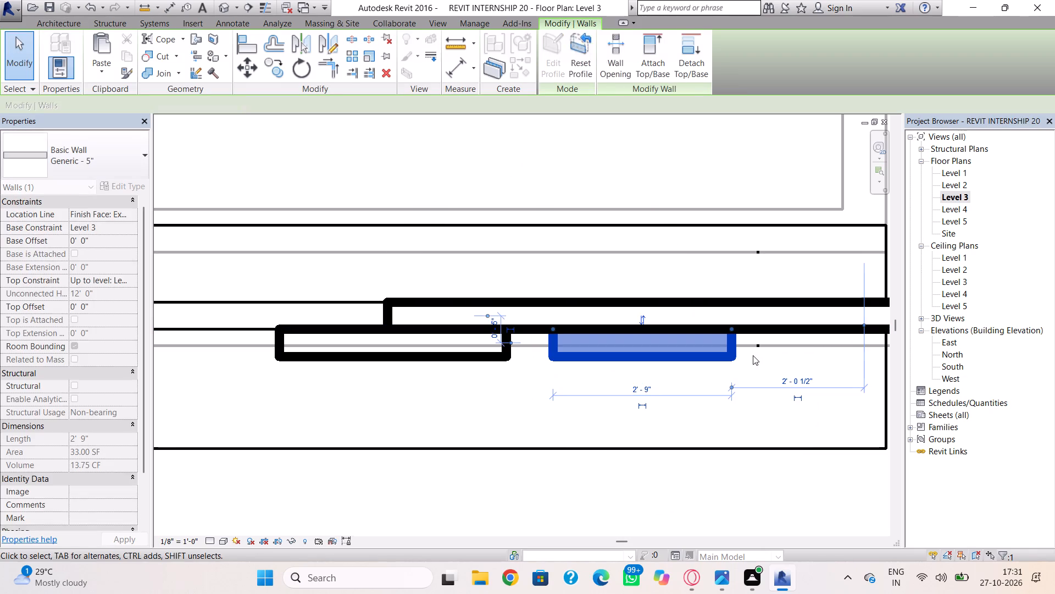
click(280, 395)
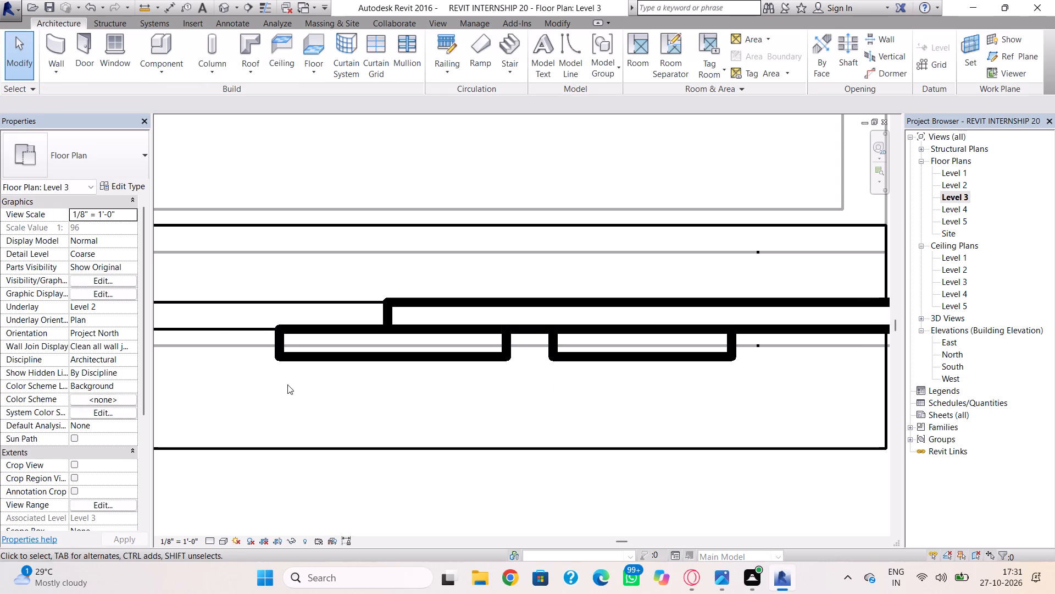
click(284, 351)
drag(281, 331, 308, 332)
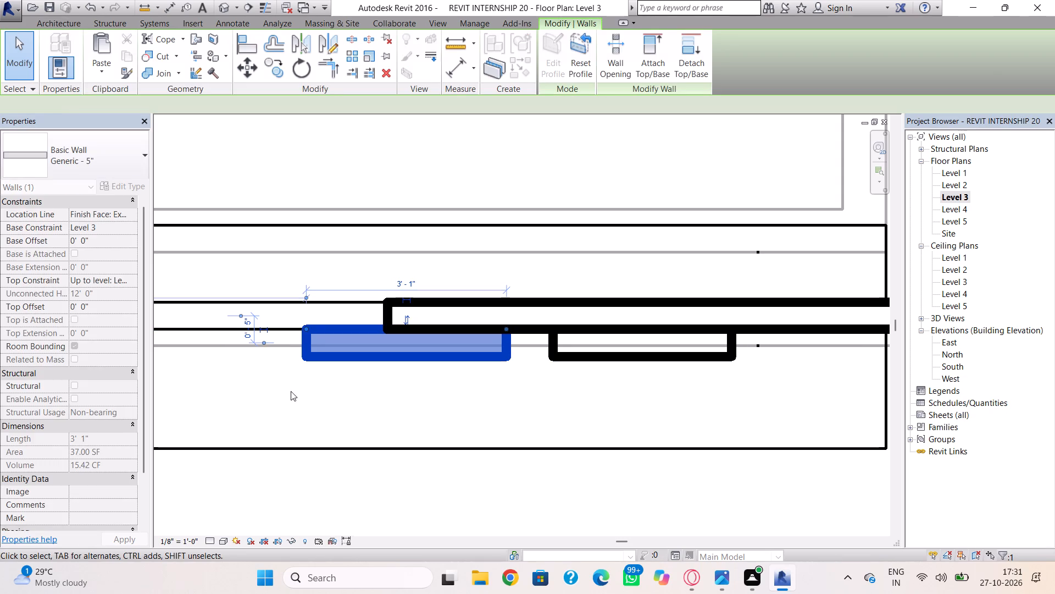
drag(304, 329, 318, 332)
click(290, 414)
click(687, 364)
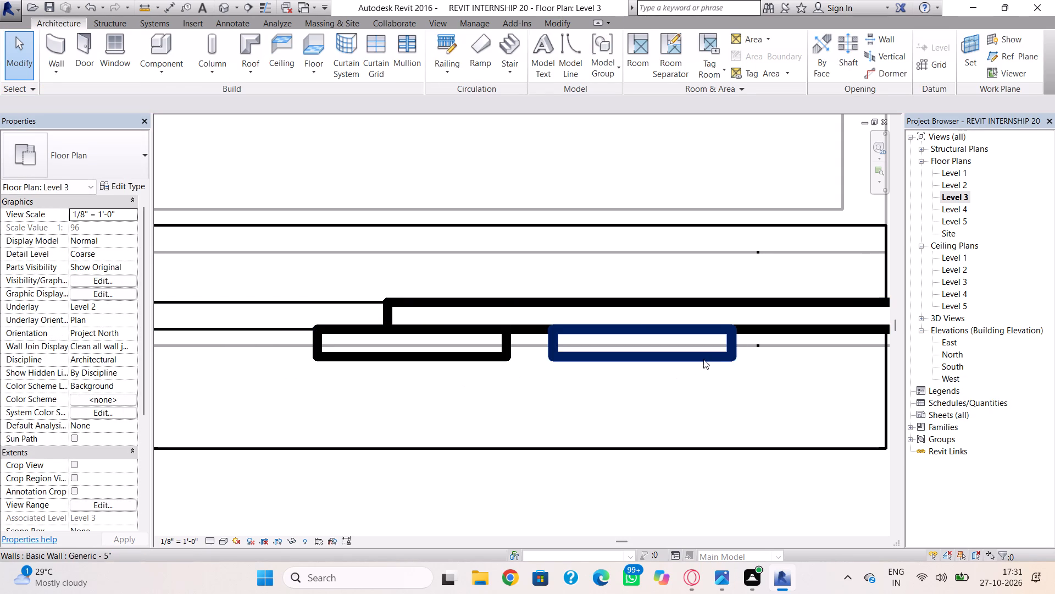
click(710, 355)
drag(732, 328, 738, 327)
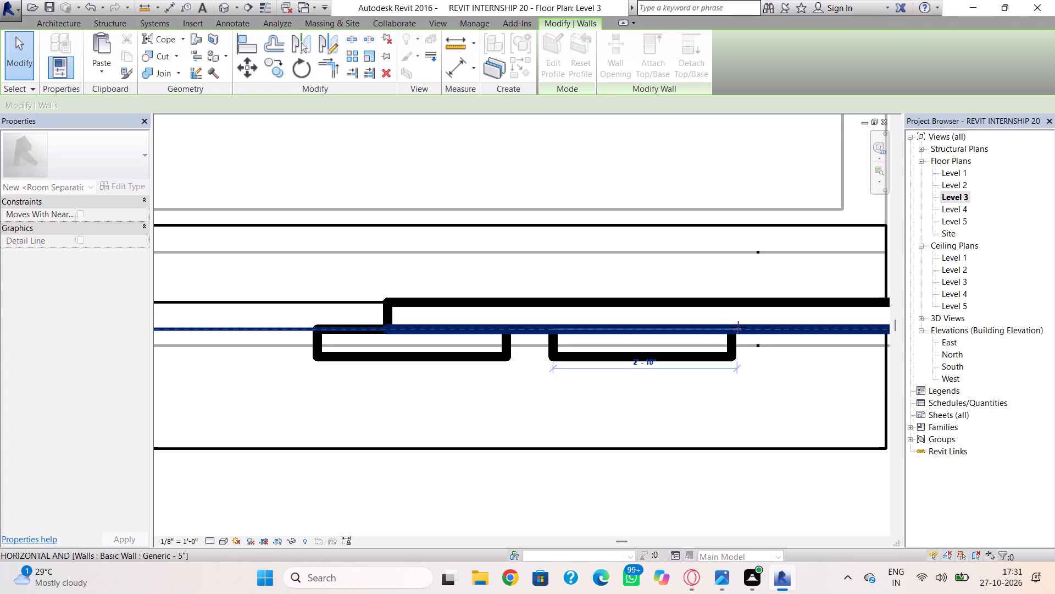
drag(738, 327, 741, 327)
click(769, 371)
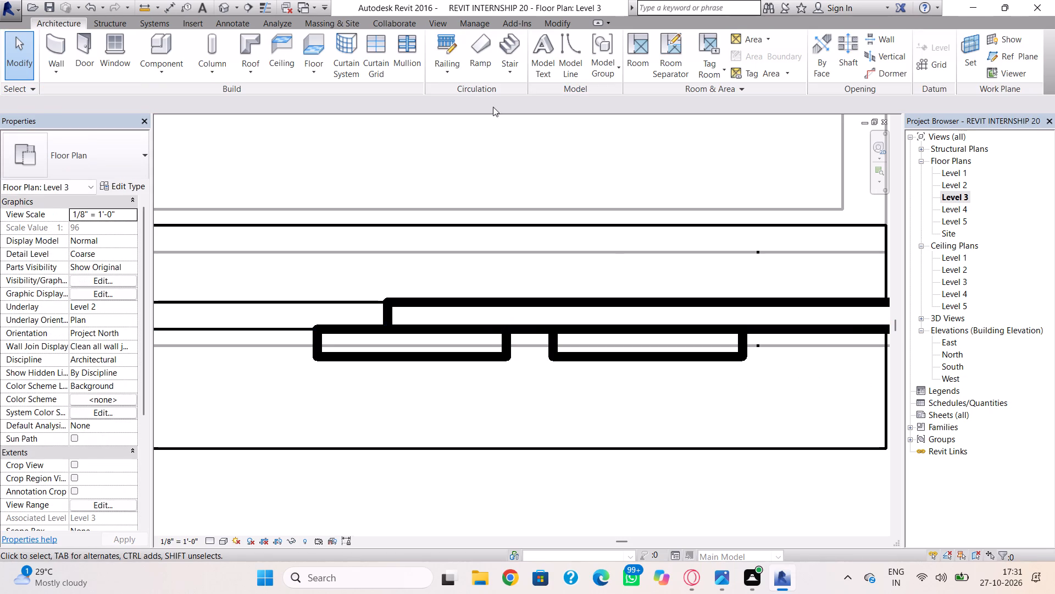
In the 3D view, raise the top of the facade wall with the stacked boxes slightly, to a top offset of about 6'-11".
click(217, 6)
scroll(373, 265, down, 1)
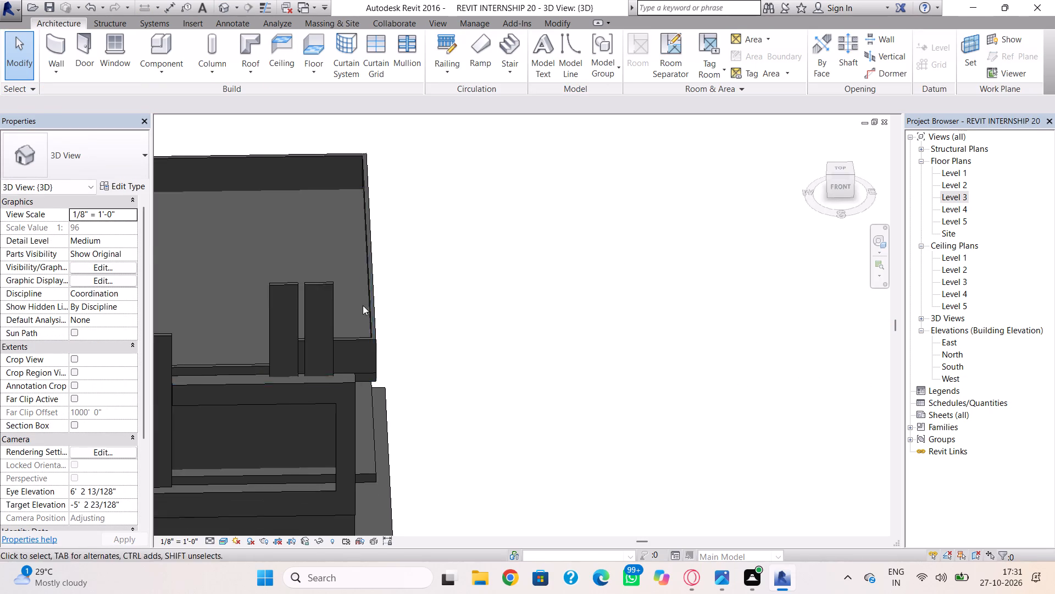
scroll(363, 305, down, 1)
middle_drag(369, 313, 438, 291)
shift+right_drag(399, 321, 390, 285)
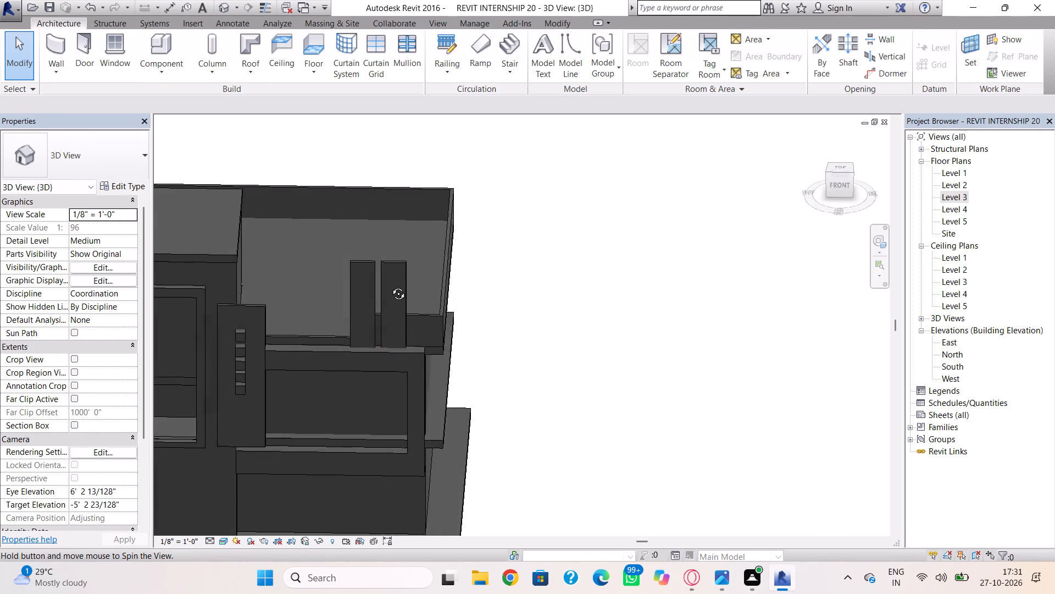
shift+right_drag(390, 285, 398, 216)
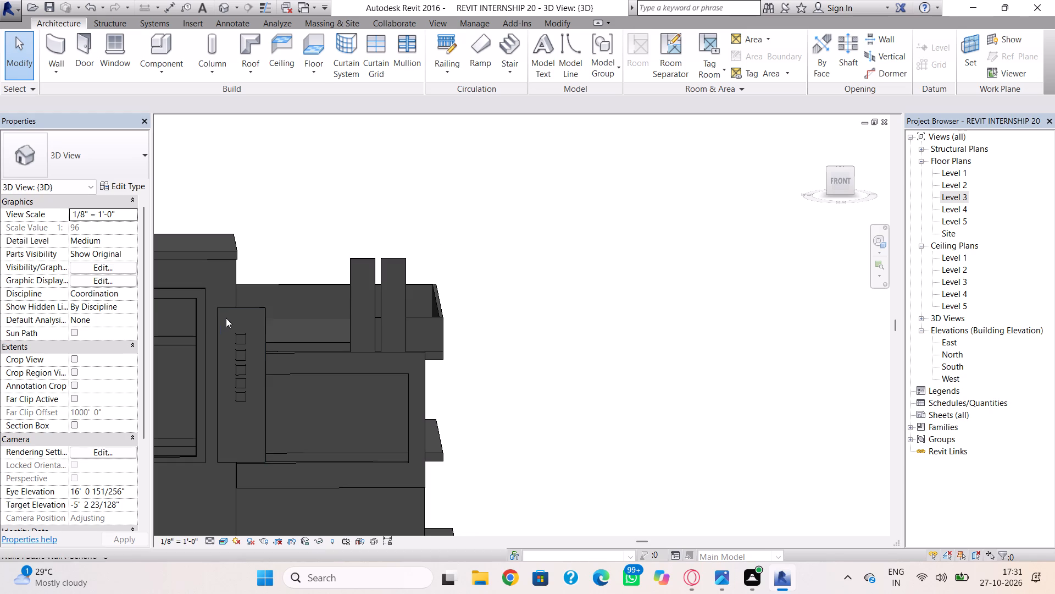
click(234, 311)
click(239, 302)
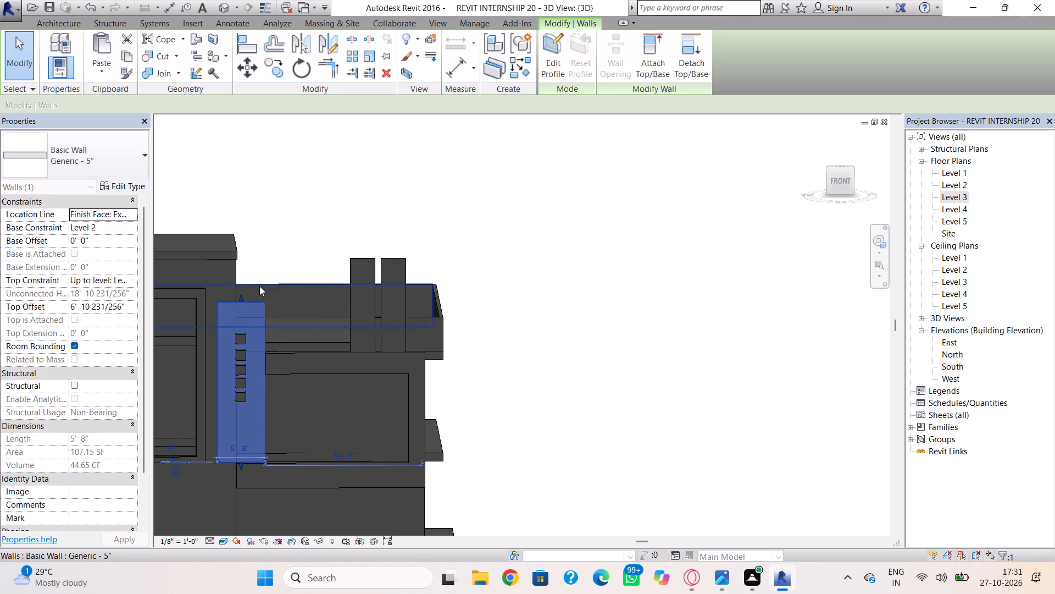
click(259, 286)
Lower the tops of the two short parapet walls, bringing the west one to about 7'-8" high and the east one to roughly match.
click(367, 258)
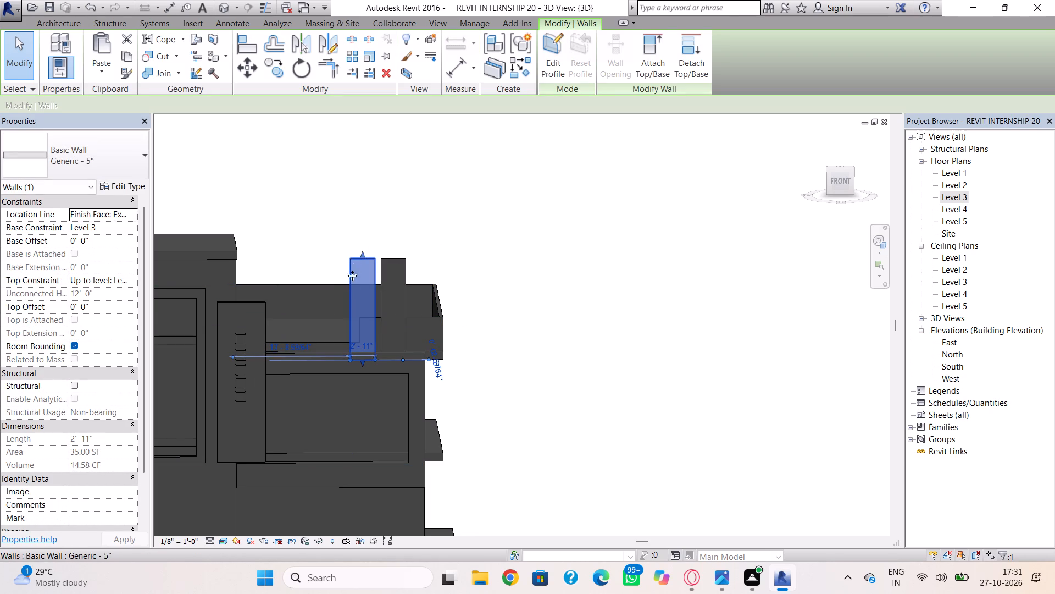
drag(363, 254, 365, 299)
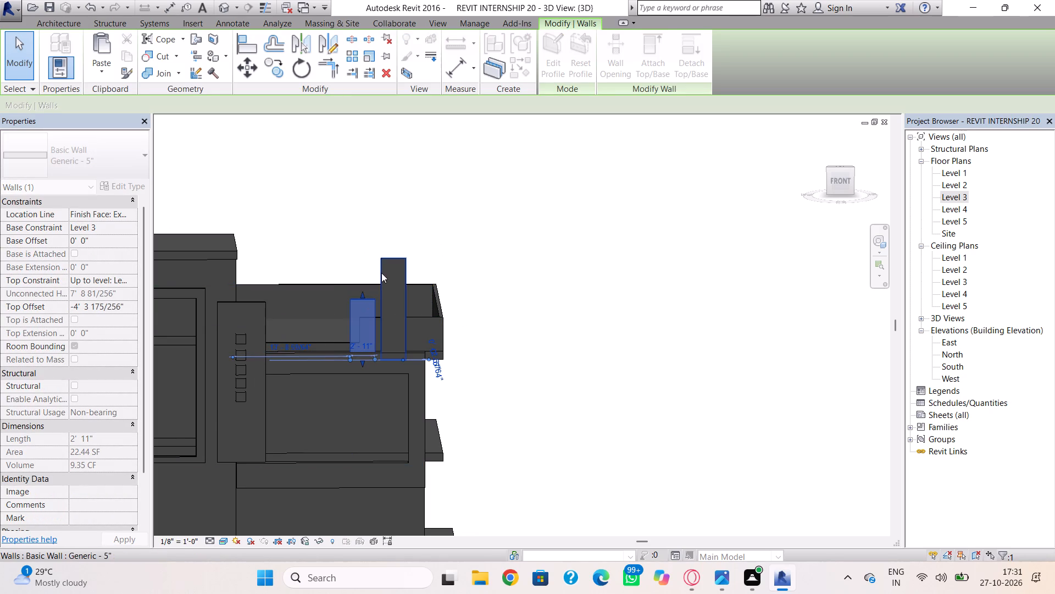
click(387, 263)
drag(391, 255, 394, 297)
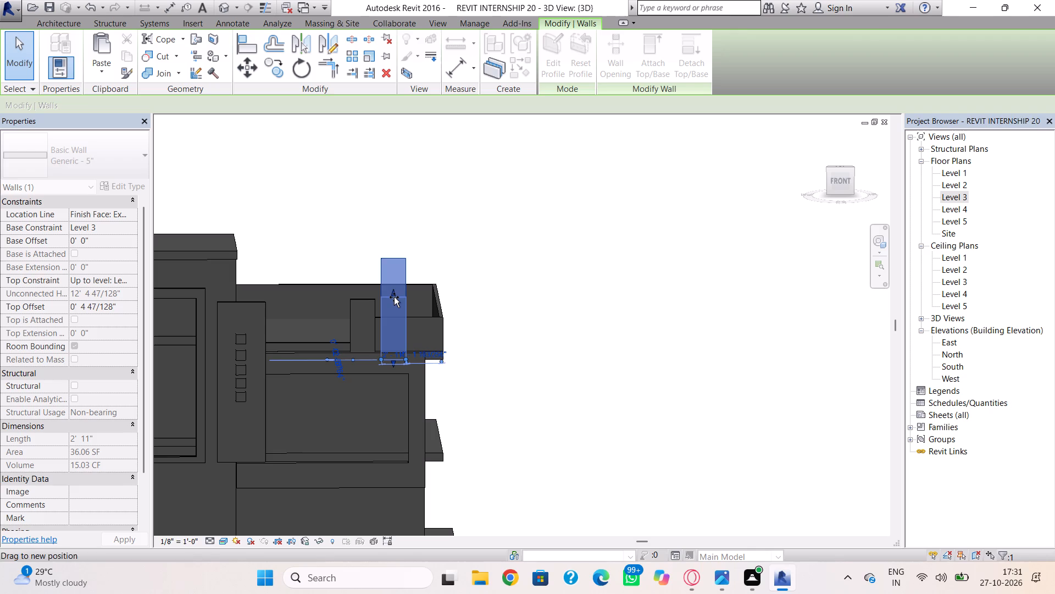
drag(394, 297, 394, 298)
click(528, 267)
In the Level 3 plan, create a narrow rectangular Generic - 12" footprint roof about 23'-9" long, running from the box wall's west end past the two short walls.
shift+right_drag(490, 301, 285, 329)
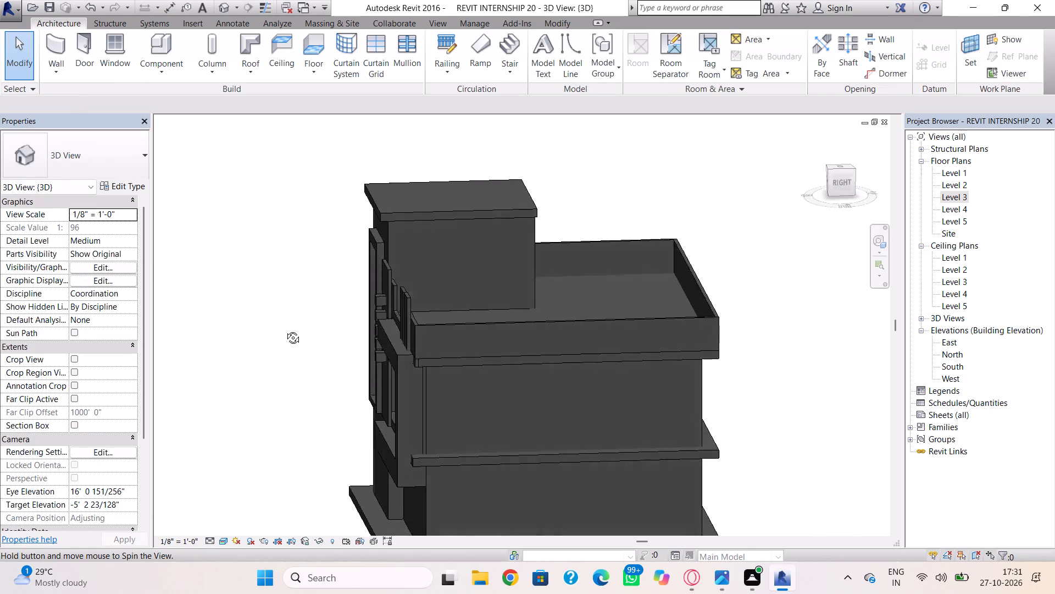
shift+right_drag(285, 329, 475, 318)
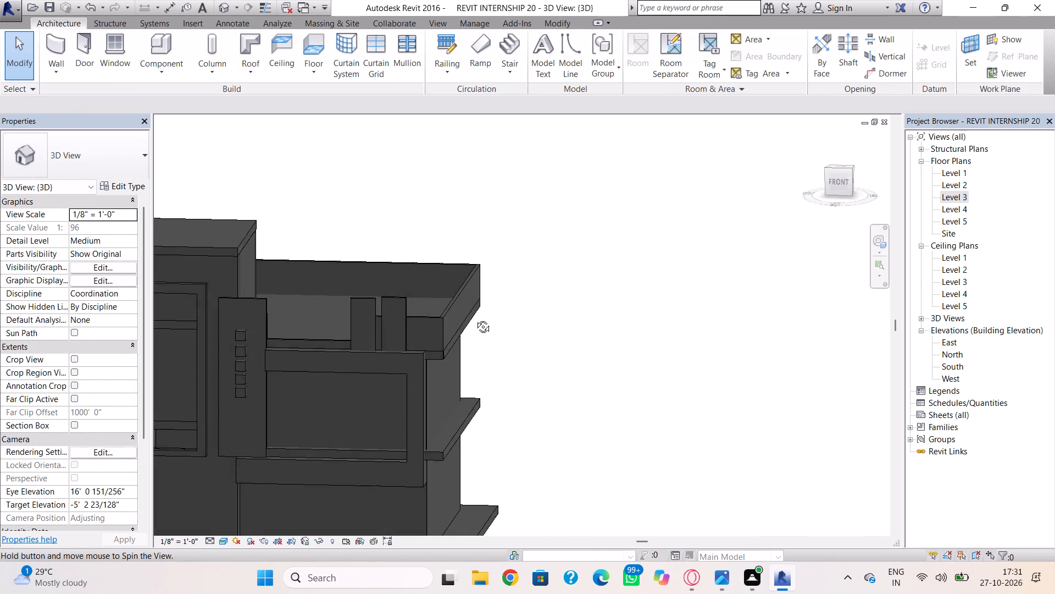
shift+right_drag(475, 318, 501, 319)
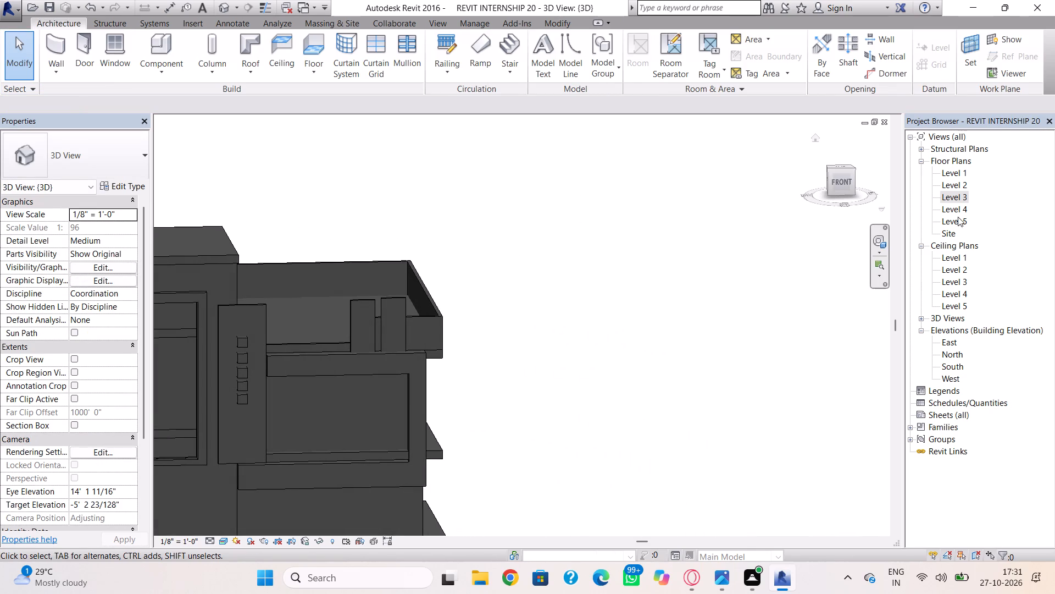
double_click(953, 199)
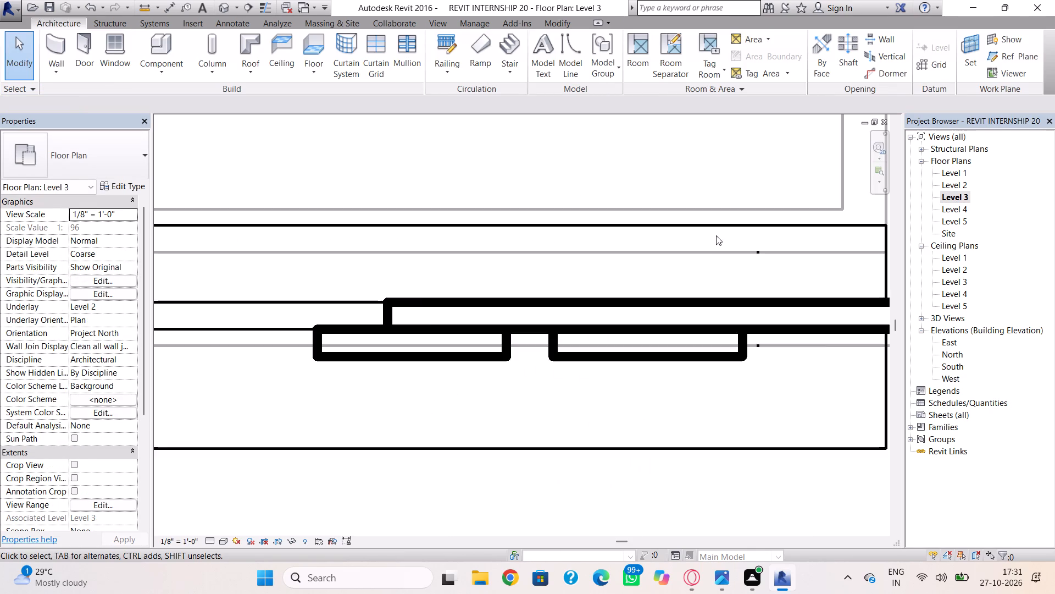
scroll(703, 246, down, 7)
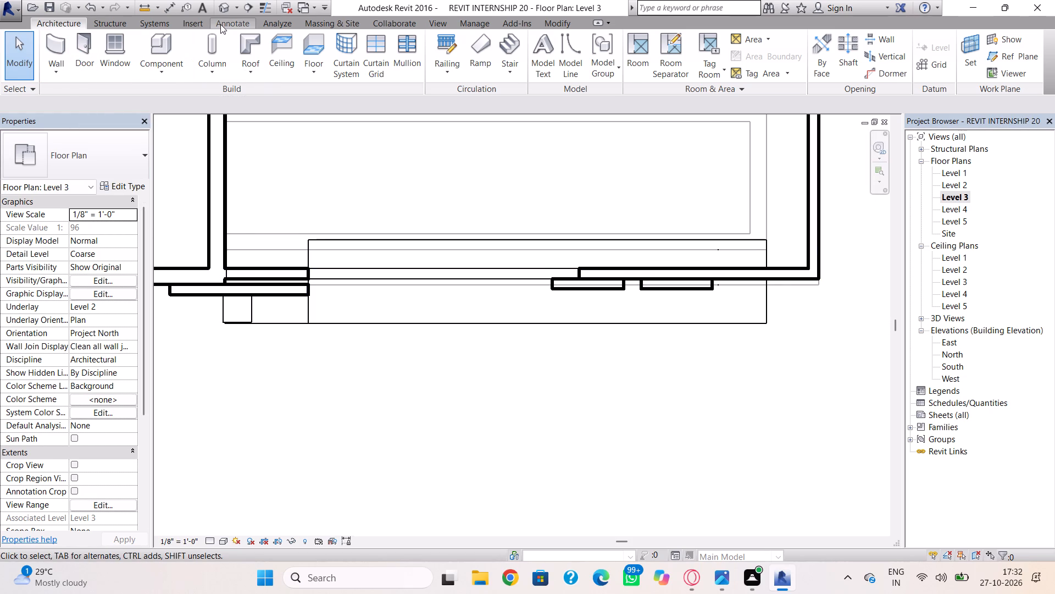
click(245, 45)
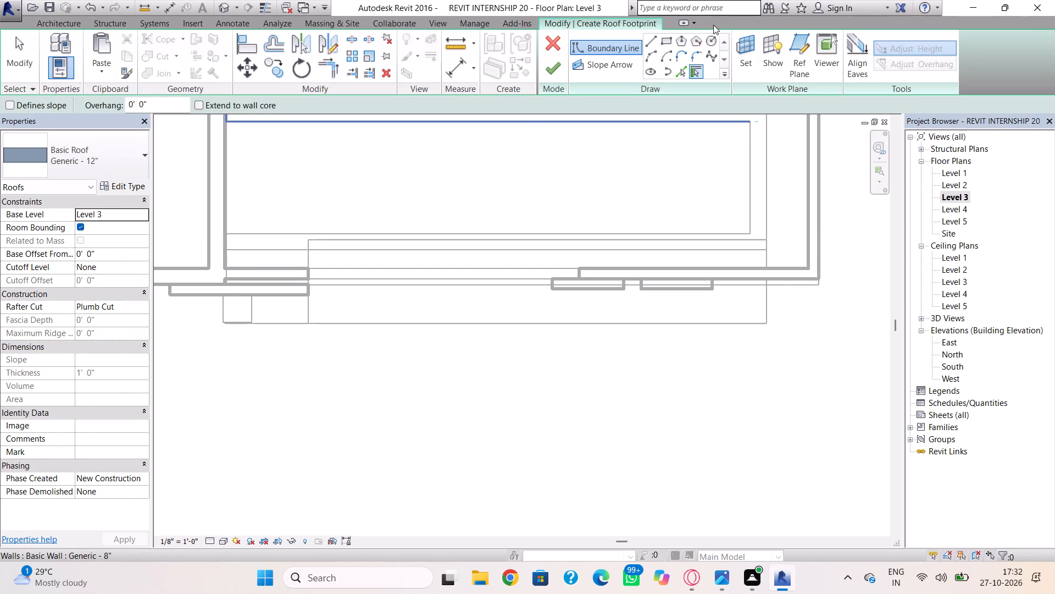
click(667, 42)
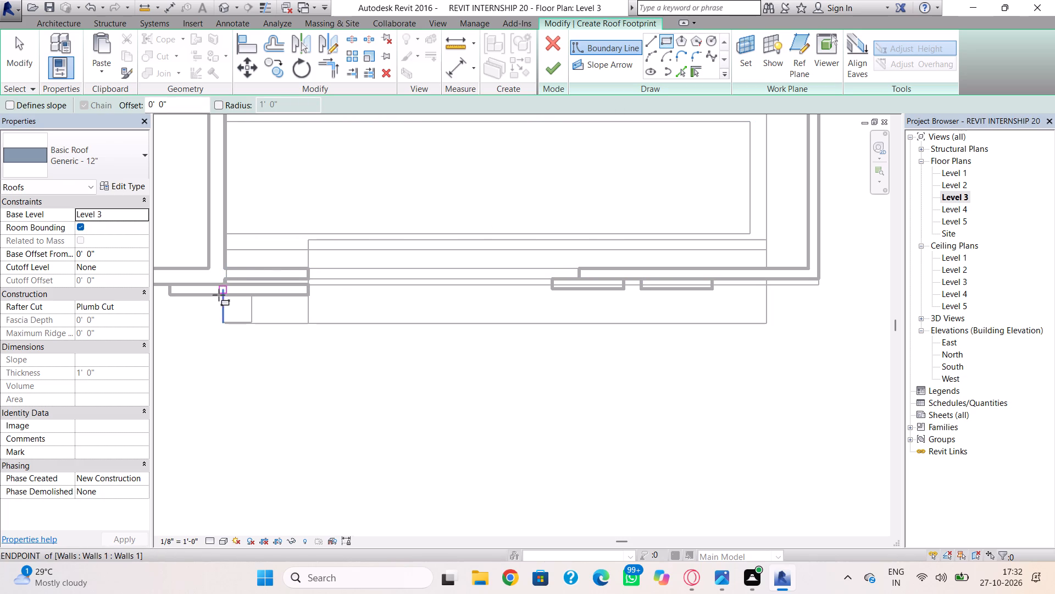
scroll(174, 287, down, 1)
middle_drag(174, 287, 204, 290)
click(200, 290)
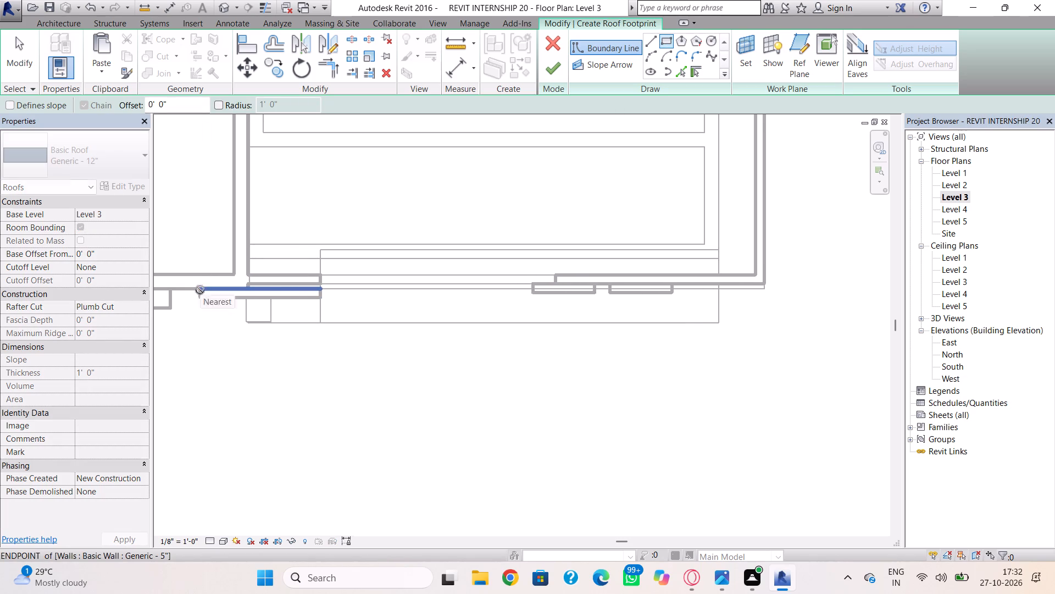
click(702, 305)
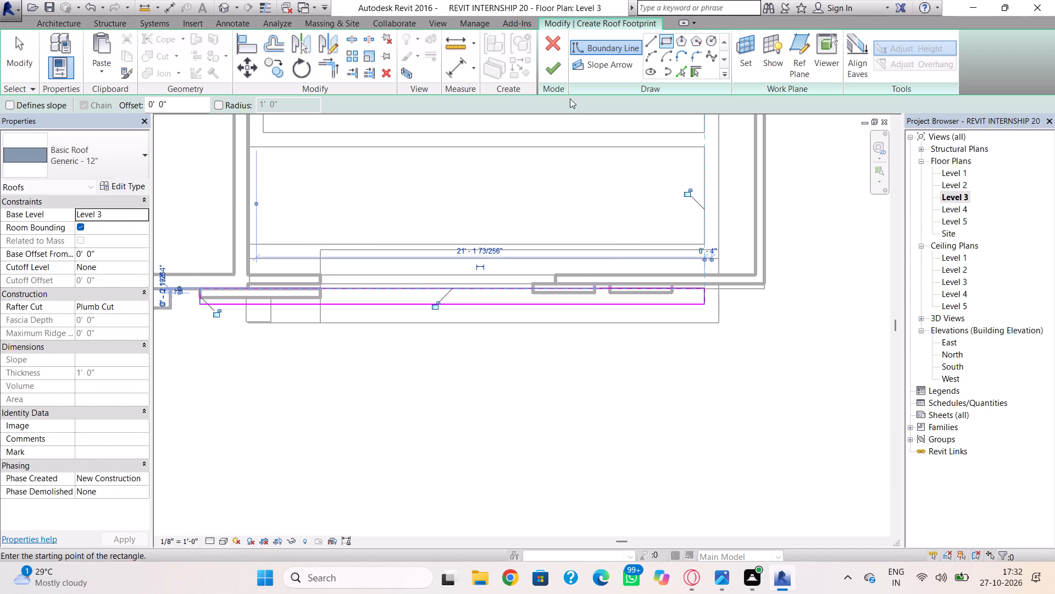
click(556, 74)
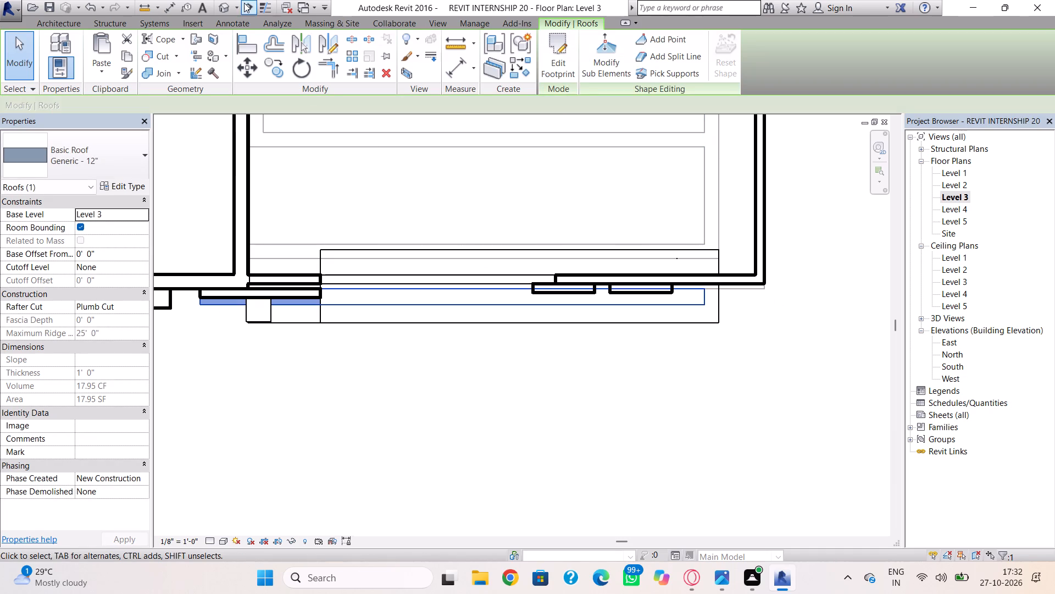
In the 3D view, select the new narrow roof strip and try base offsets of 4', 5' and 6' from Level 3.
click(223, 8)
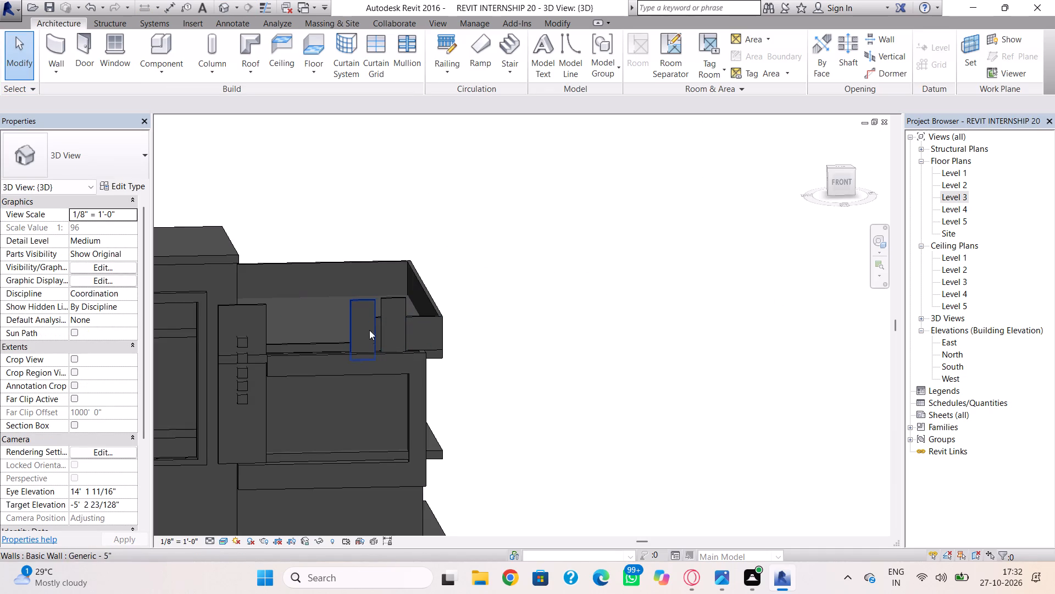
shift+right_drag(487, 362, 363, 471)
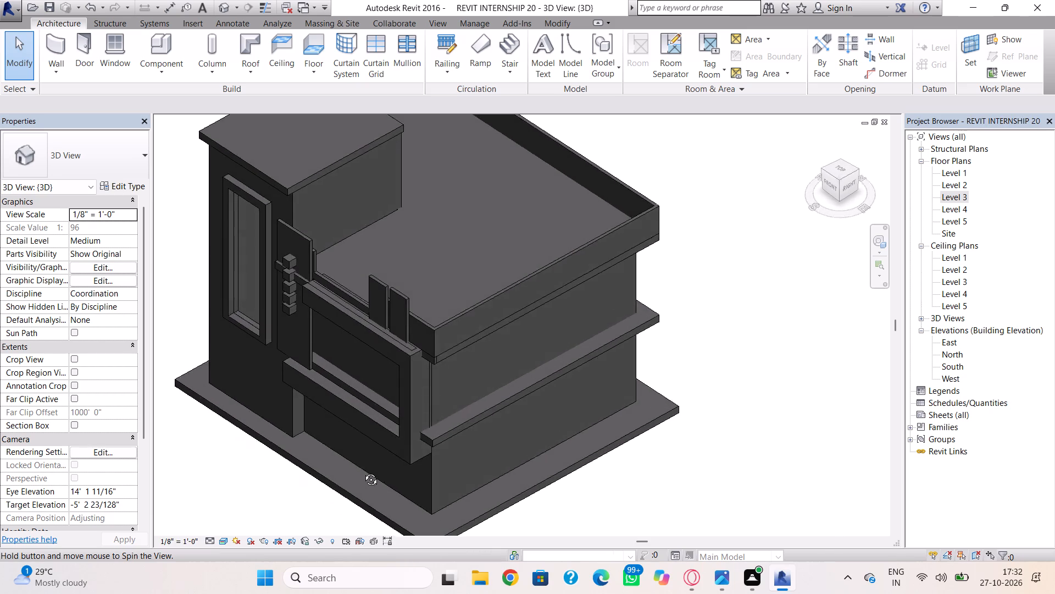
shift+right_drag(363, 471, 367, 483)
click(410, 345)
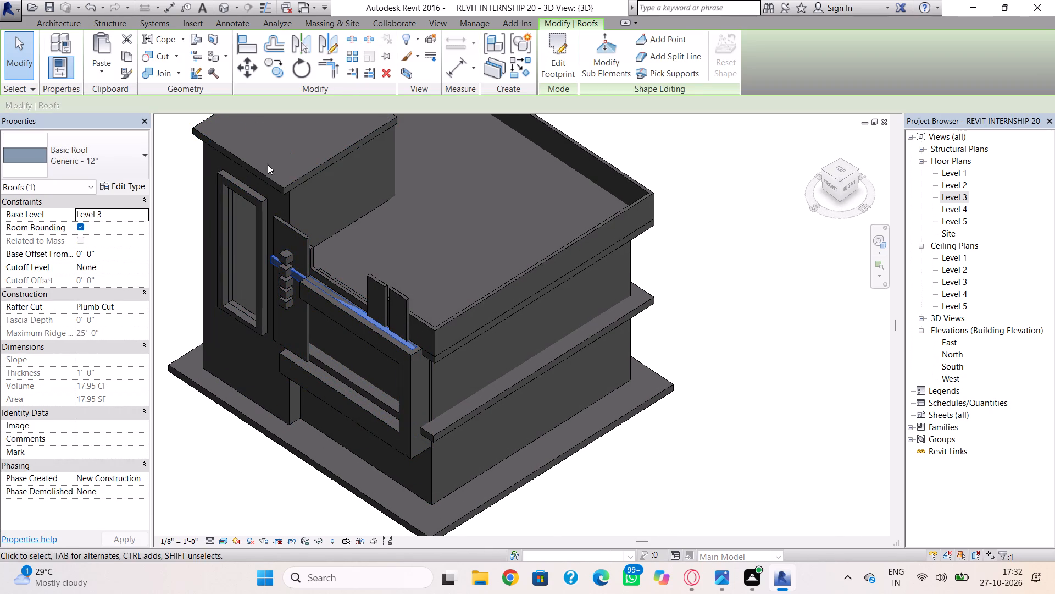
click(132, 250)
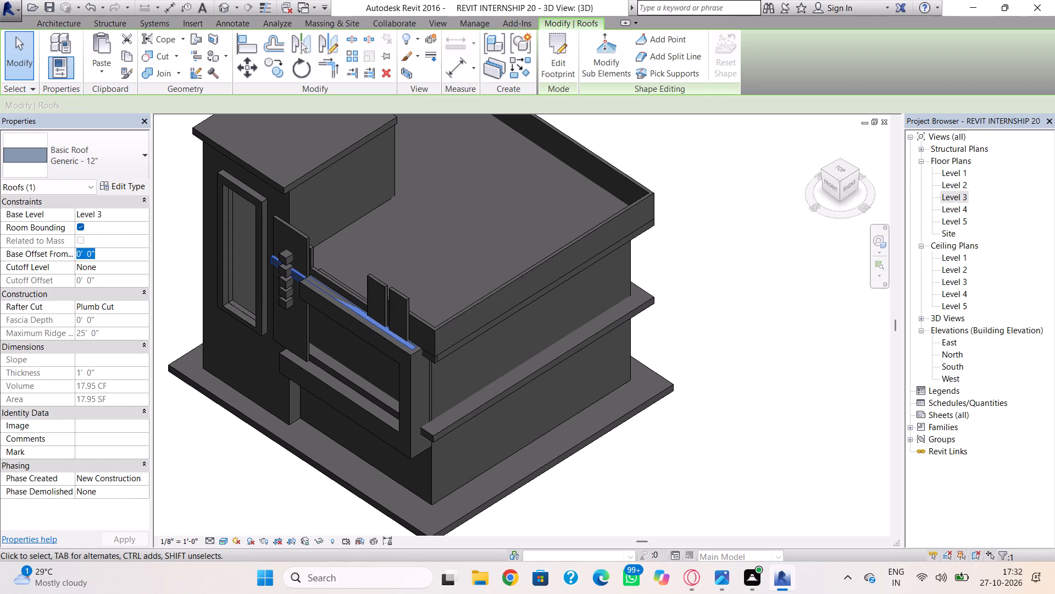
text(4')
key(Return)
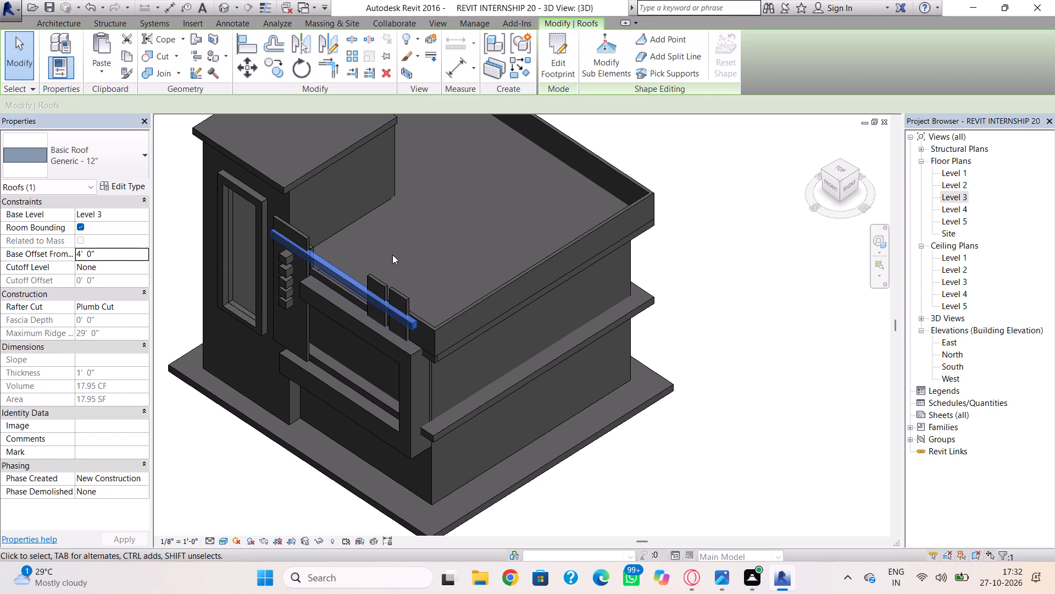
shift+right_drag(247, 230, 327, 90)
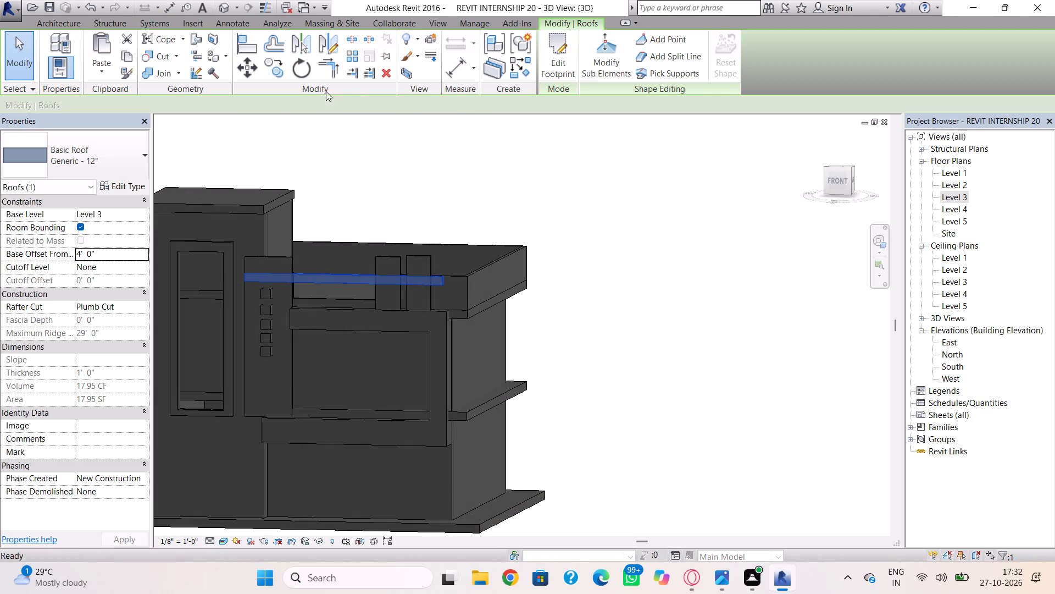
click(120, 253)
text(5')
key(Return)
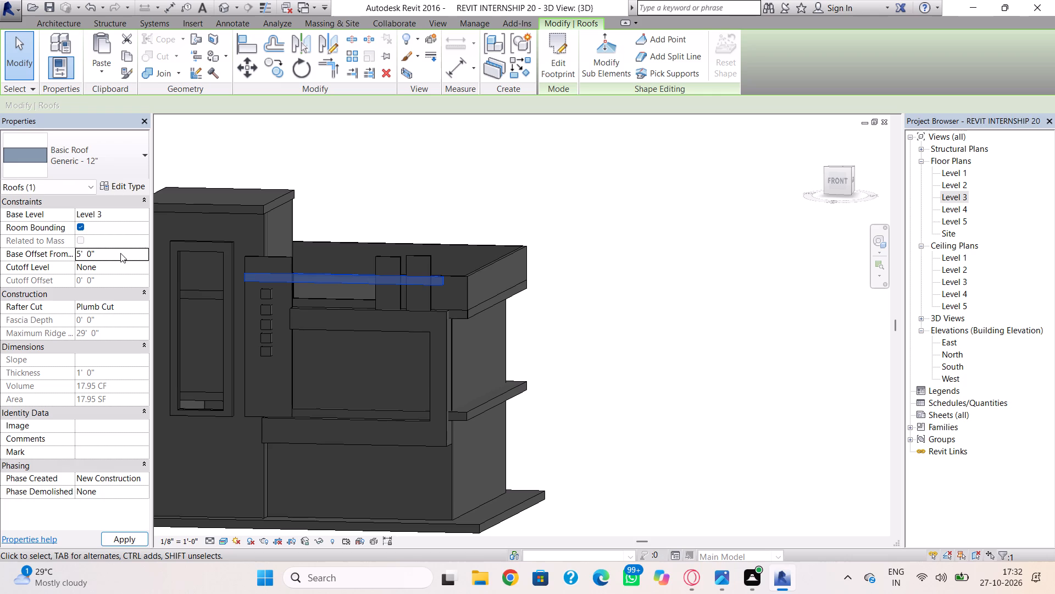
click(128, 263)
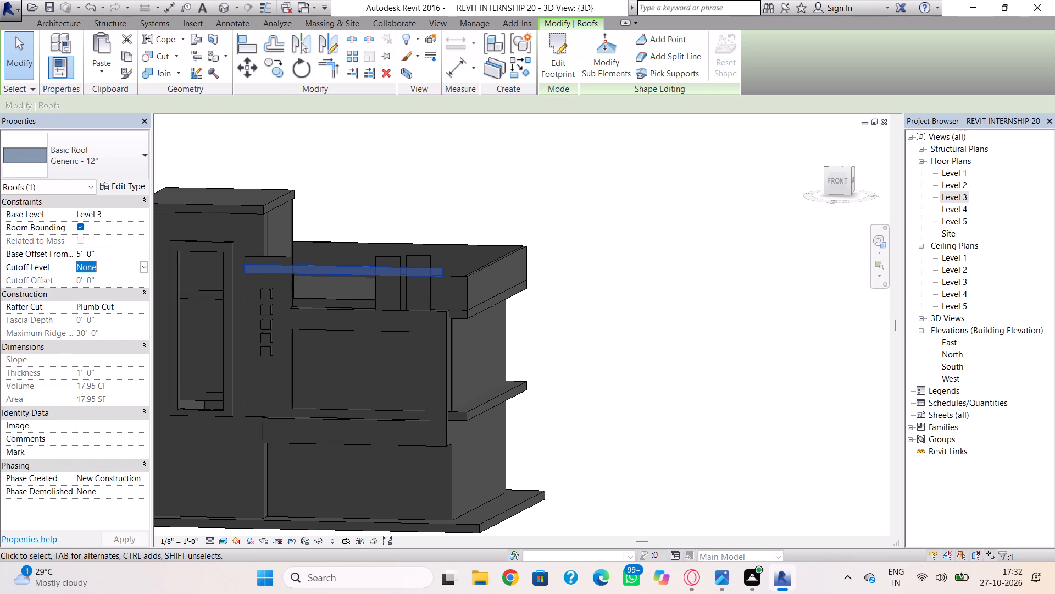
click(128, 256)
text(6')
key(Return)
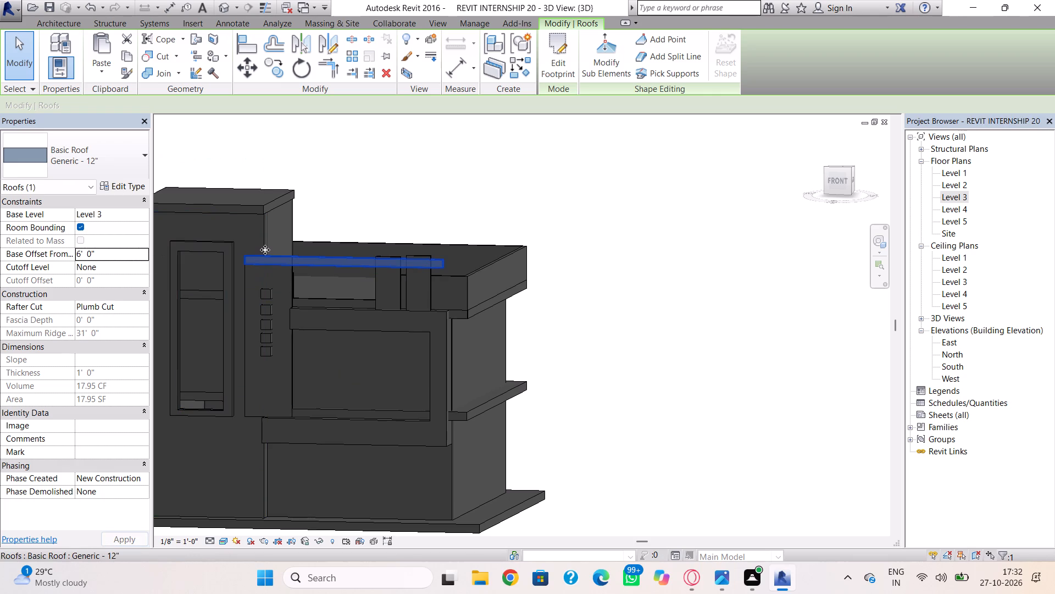
Set the narrow roof strip's base offset from Level 3 to 6'-6".
scroll(283, 275, up, 2)
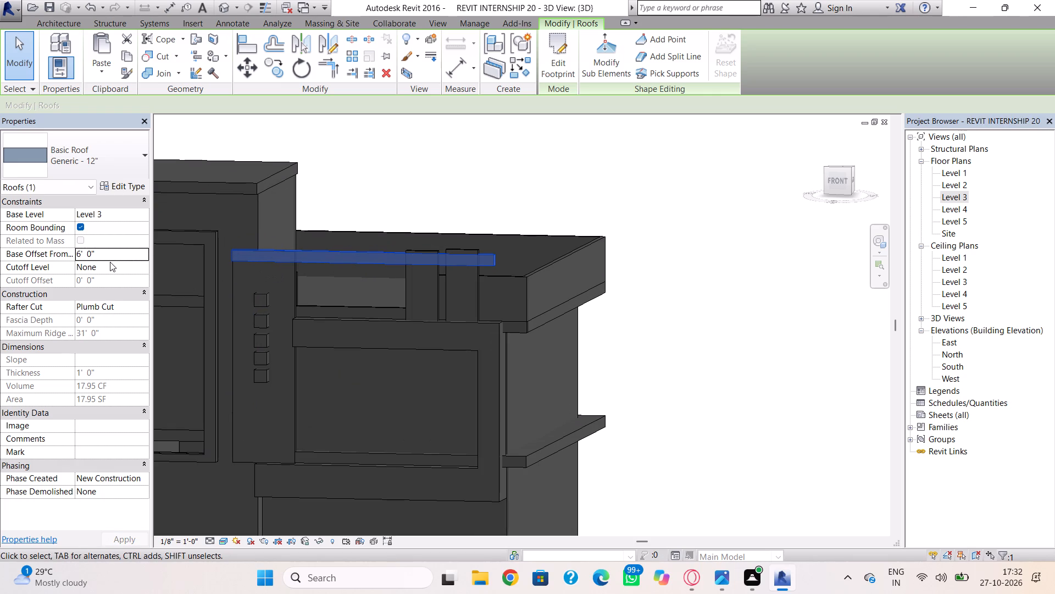
click(110, 262)
click(112, 255)
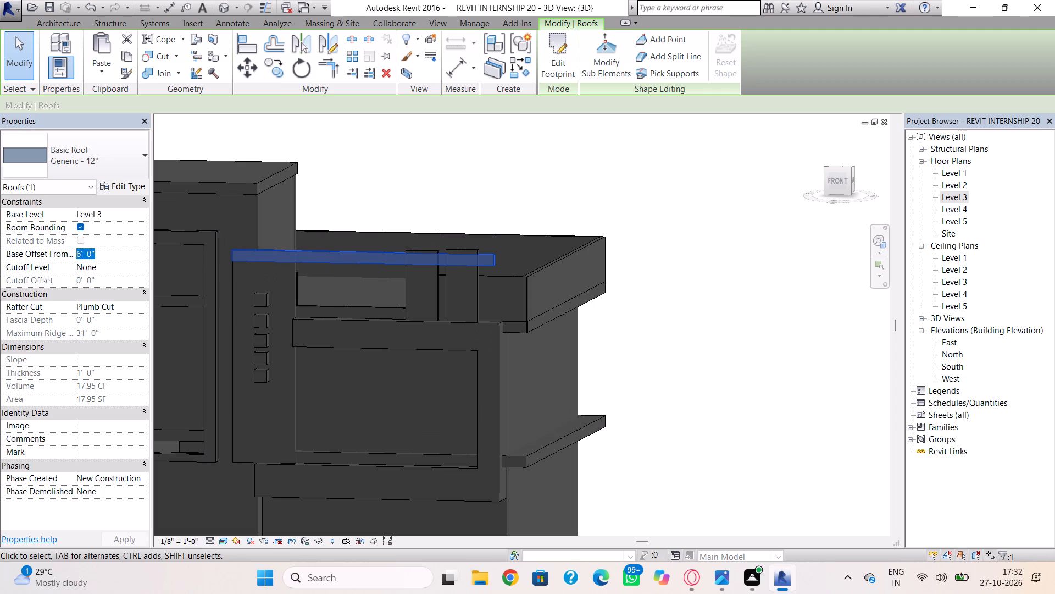
text(6.5')
key(Return)
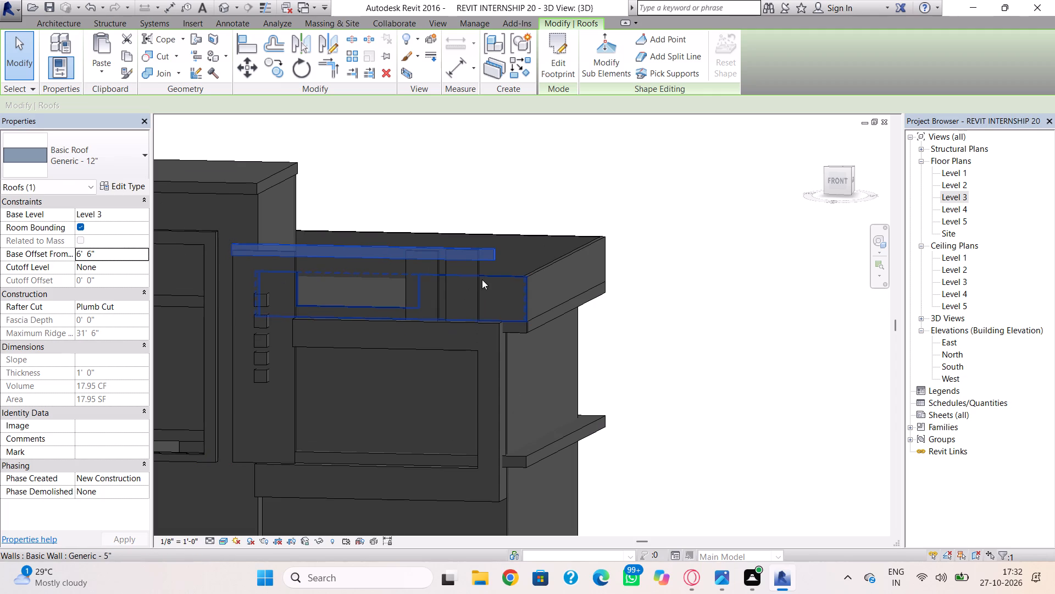
Edit the narrow roof strip's footprint and nudge its long north edge slightly northward to widen the strip.
key(Escape)
scroll(479, 283, up, 2)
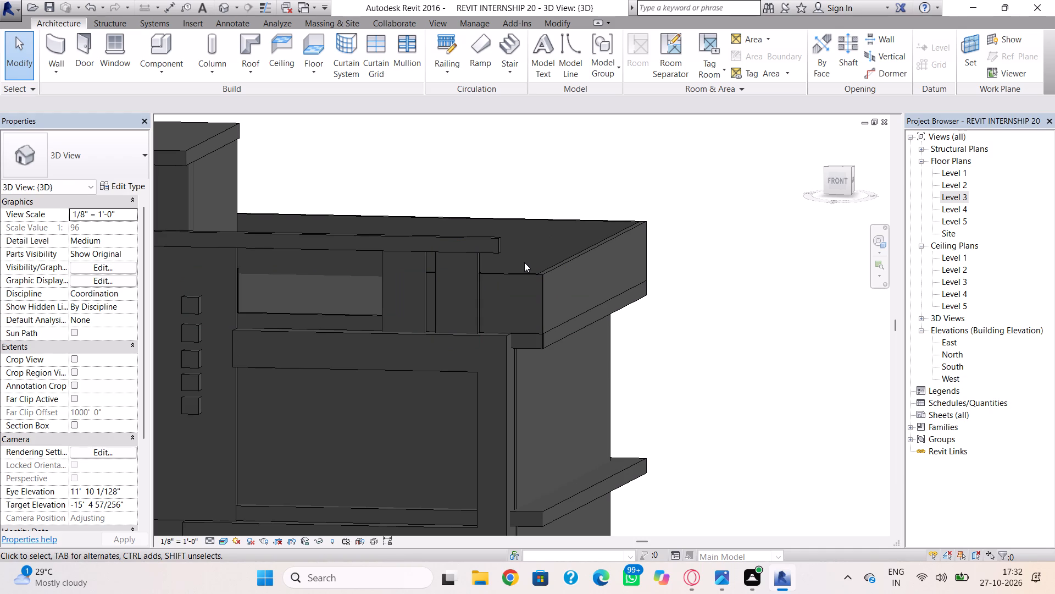
shift+right_drag(527, 259, 326, 369)
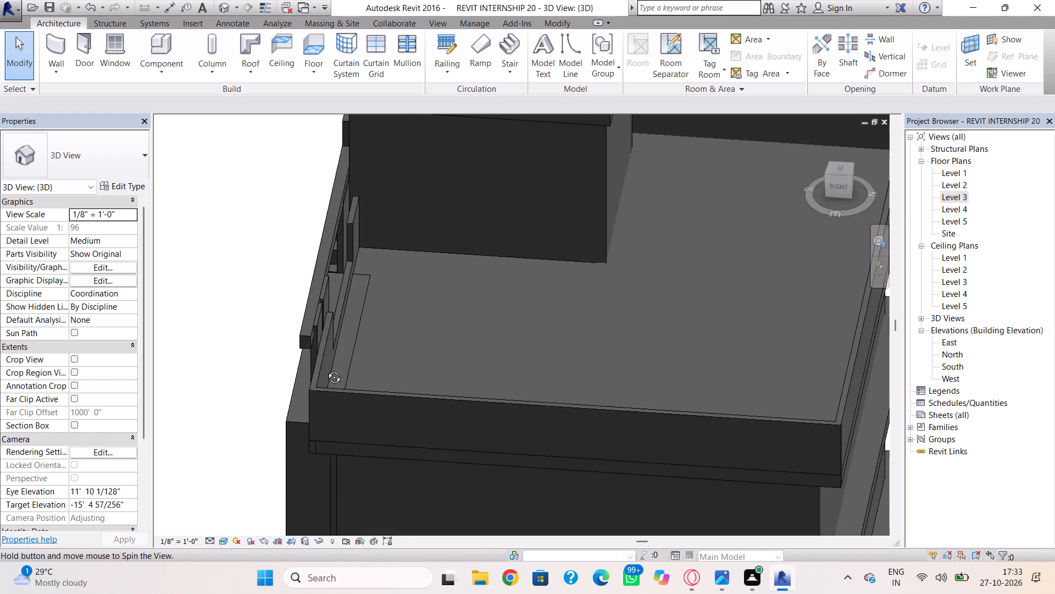
shift+right_drag(326, 369, 325, 368)
click(315, 293)
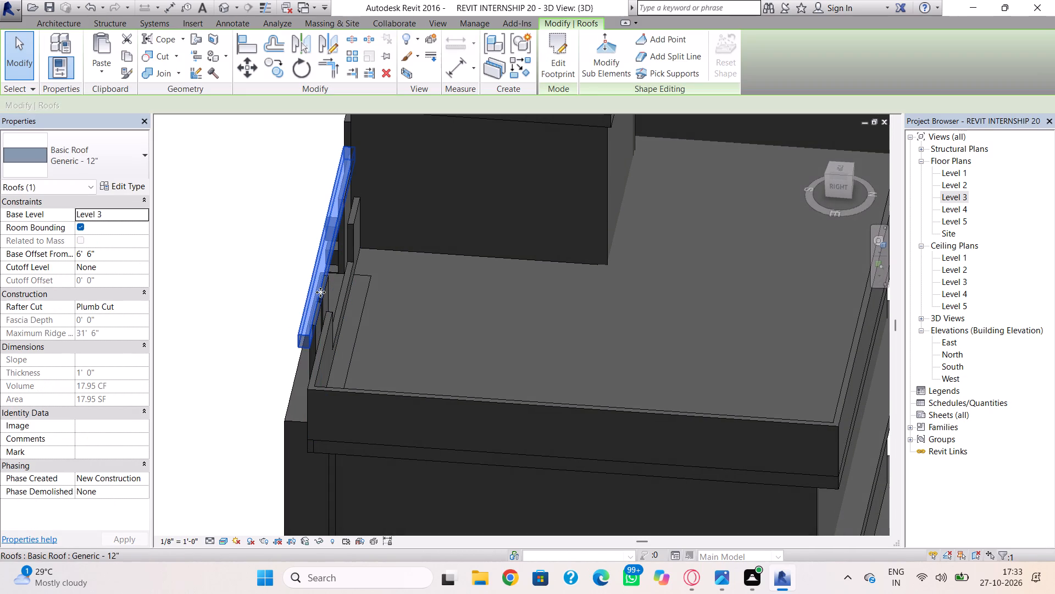
double_click(321, 289)
scroll(334, 284, up, 4)
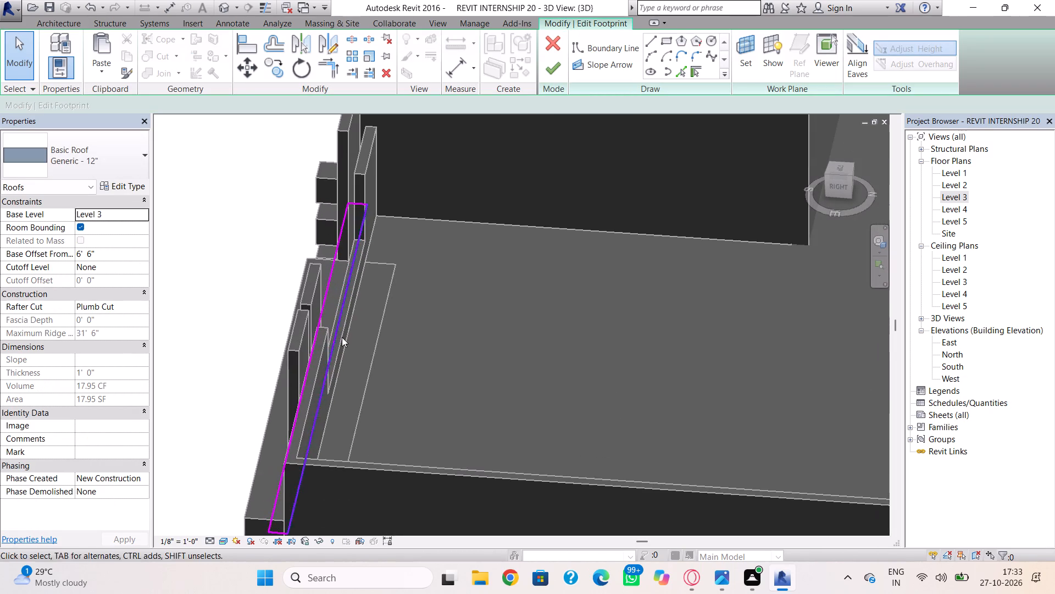
shift+right_drag(347, 336, 362, 546)
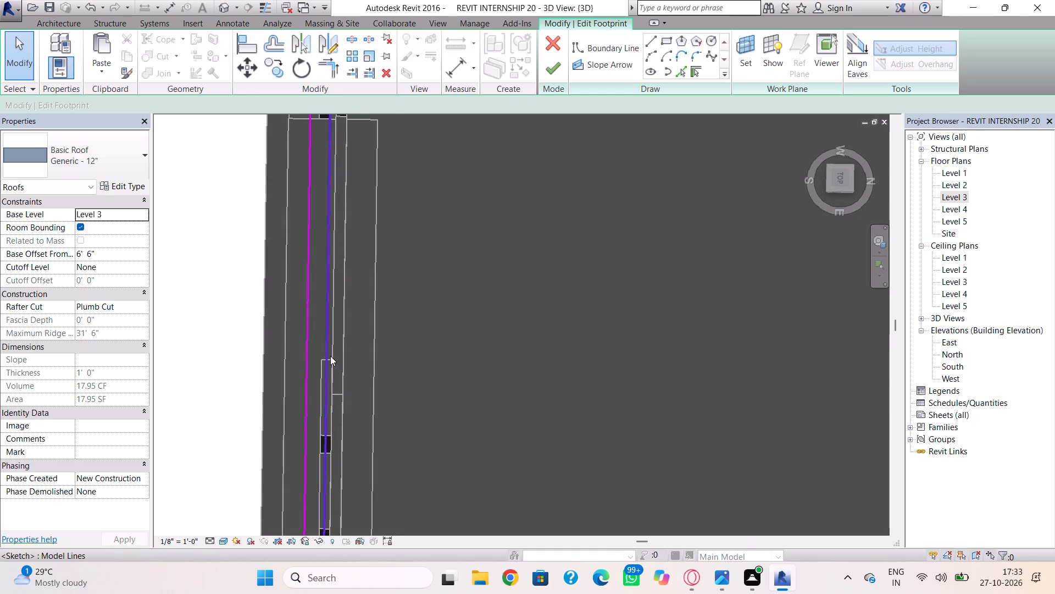
click(330, 356)
key(Right)
key(Right)
key(Right)
key(Right)
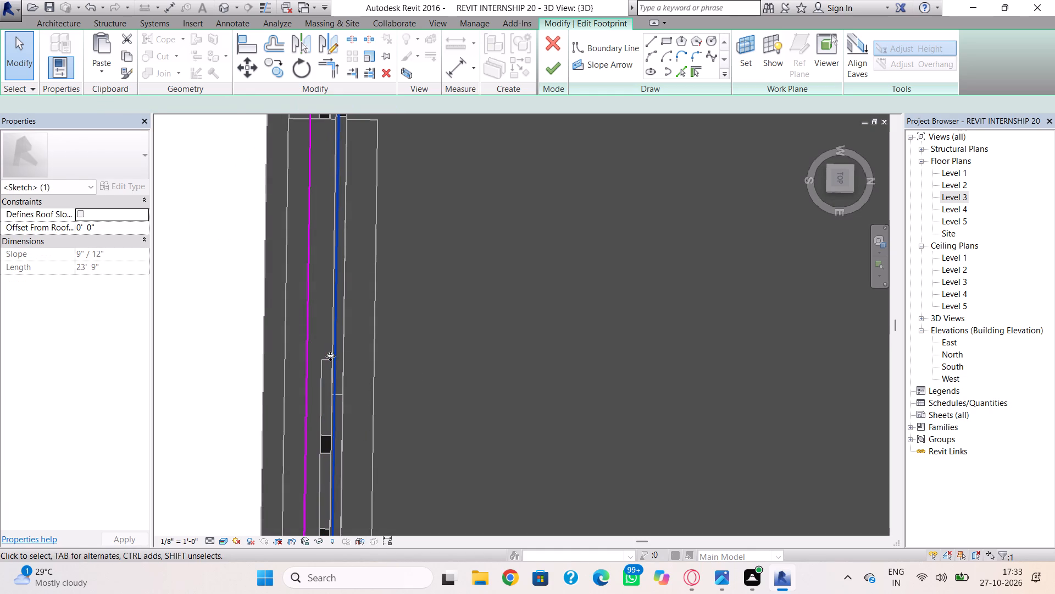
click(560, 62)
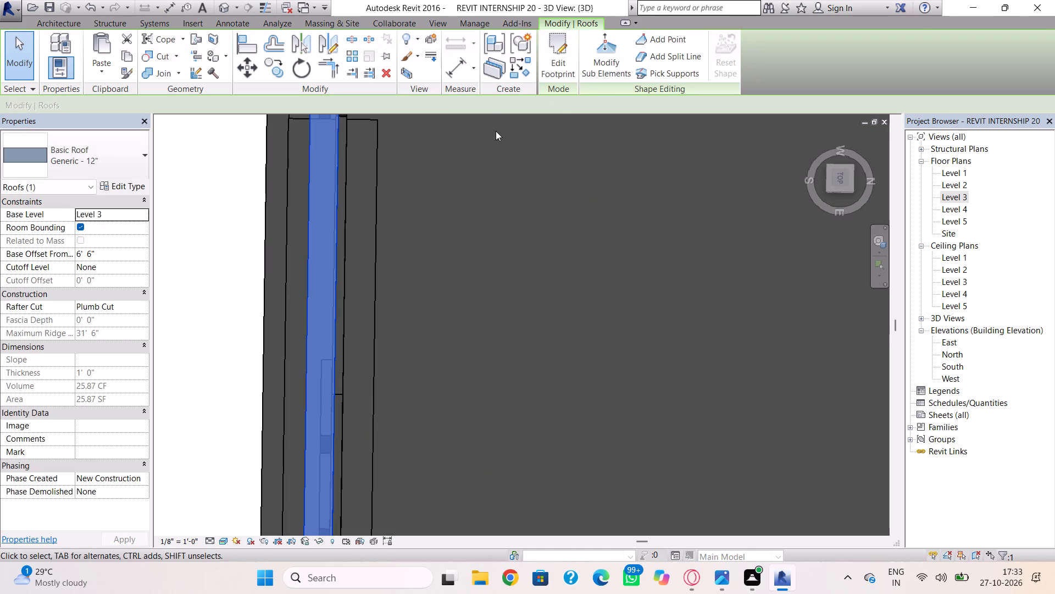
click(227, 5)
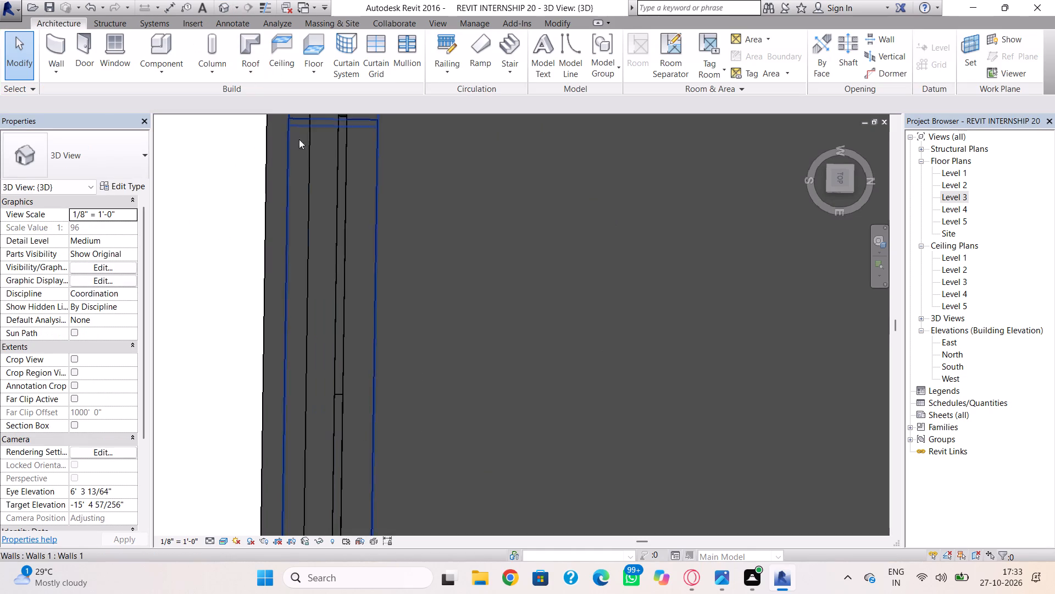
Examine the widened roof strip and the south facade from above, the front and the southwest.
shift+right_drag(333, 184, 492, 90)
shift+scroll(497, 77, down, 5)
middle_click(502, 142)
scroll(502, 142, up, 2)
scroll(468, 191, down, 5)
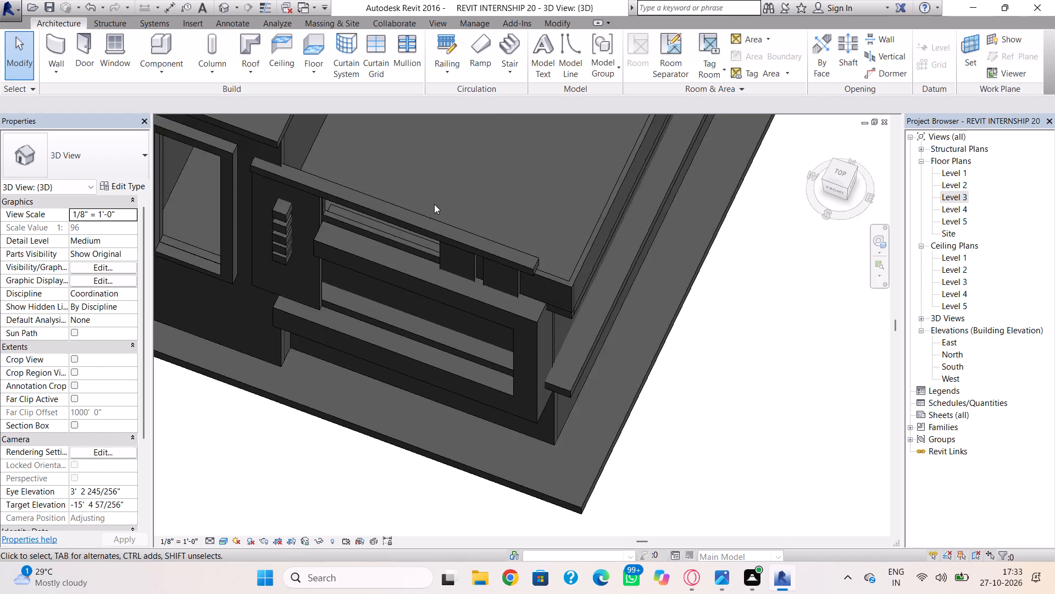
scroll(434, 204, down, 3)
middle_drag(438, 206, 465, 189)
shift+right_drag(460, 192, 534, 16)
shift+right_drag(507, 221, 474, 159)
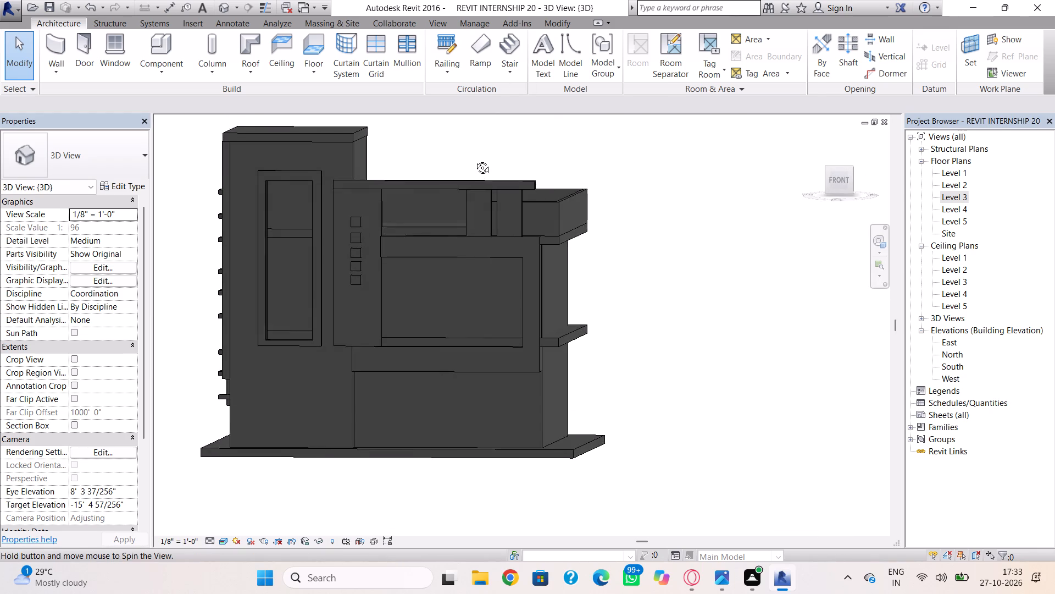
shift+right_drag(474, 159, 471, 169)
scroll(446, 199, up, 3)
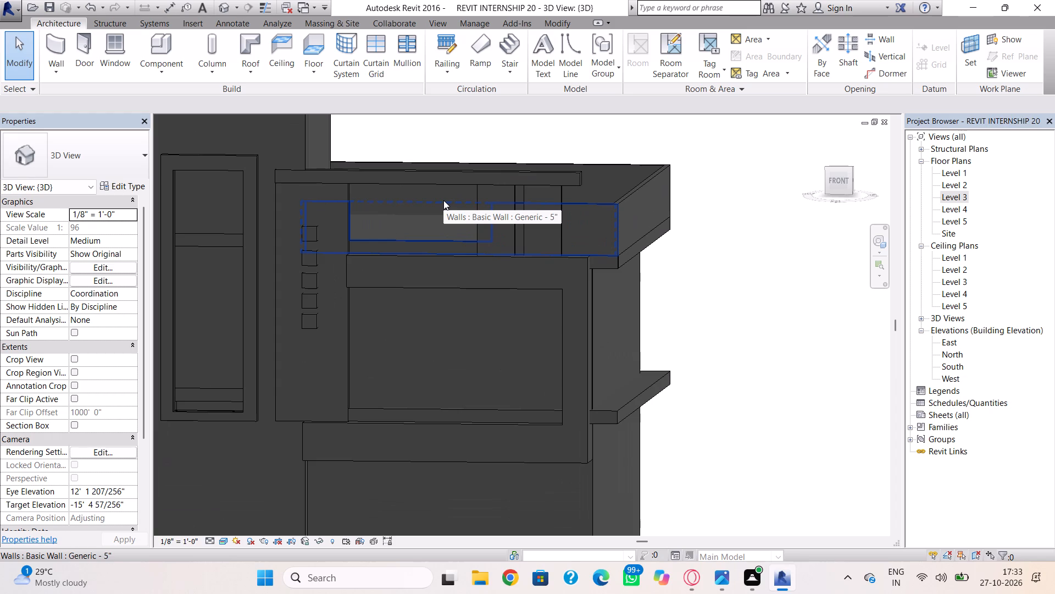
shift+right_drag(361, 306, 539, 333)
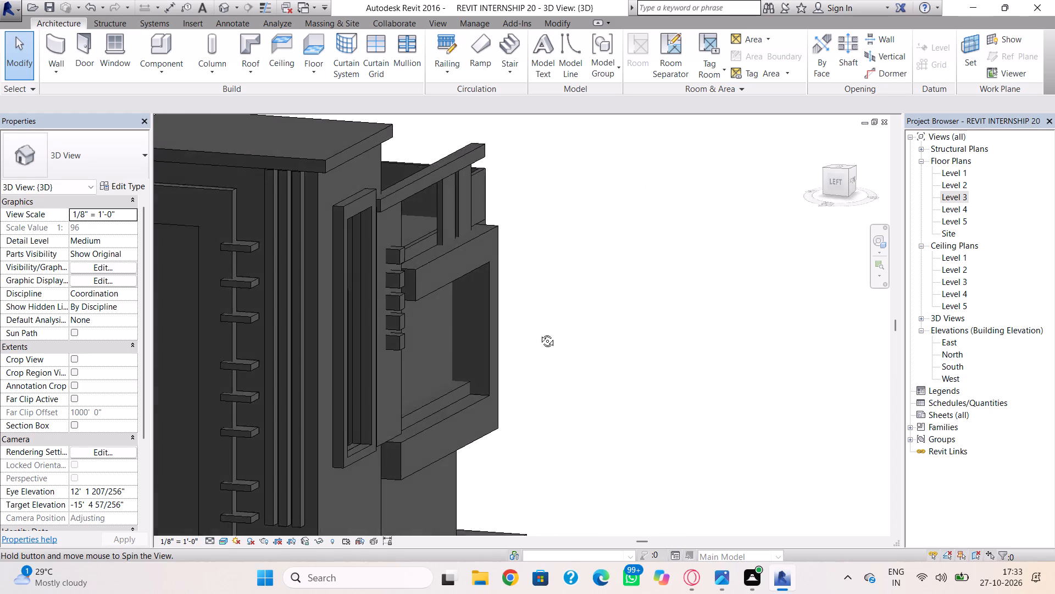
shift+right_drag(539, 333, 441, 383)
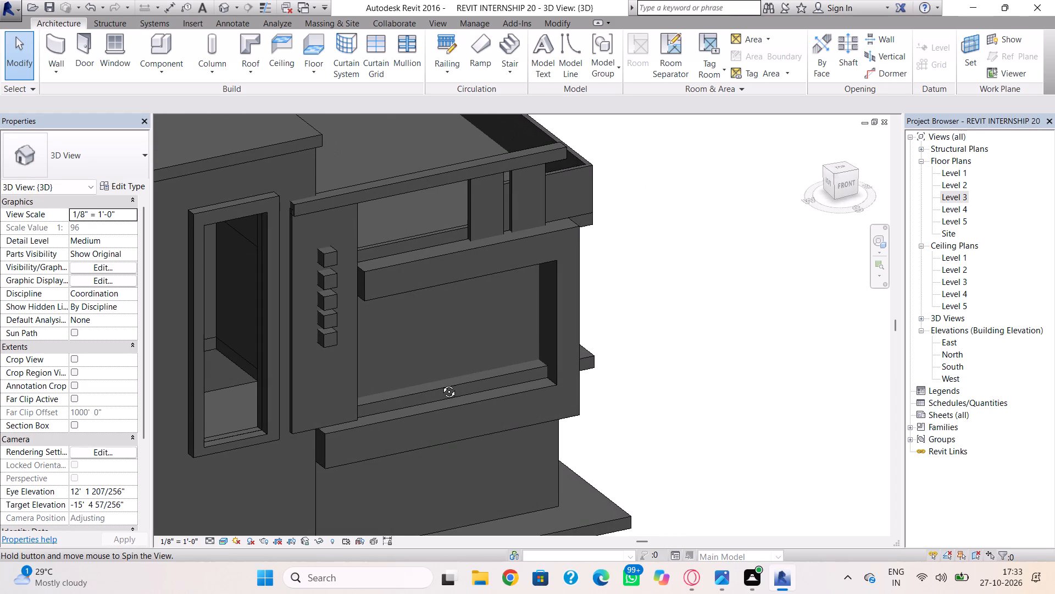
shift+right_drag(441, 383, 415, 380)
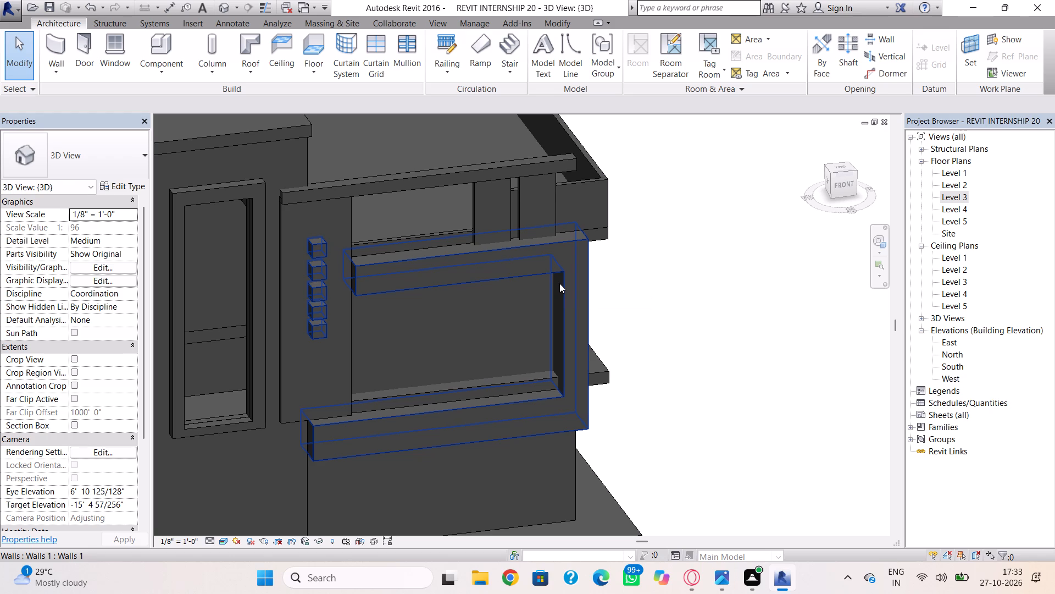
In the profile of the tall volume's Generic - 8" west wall, sketch three narrow upright rectangles about 4'-11" high below the L-shaped band's top.
scroll(501, 283, down, 1)
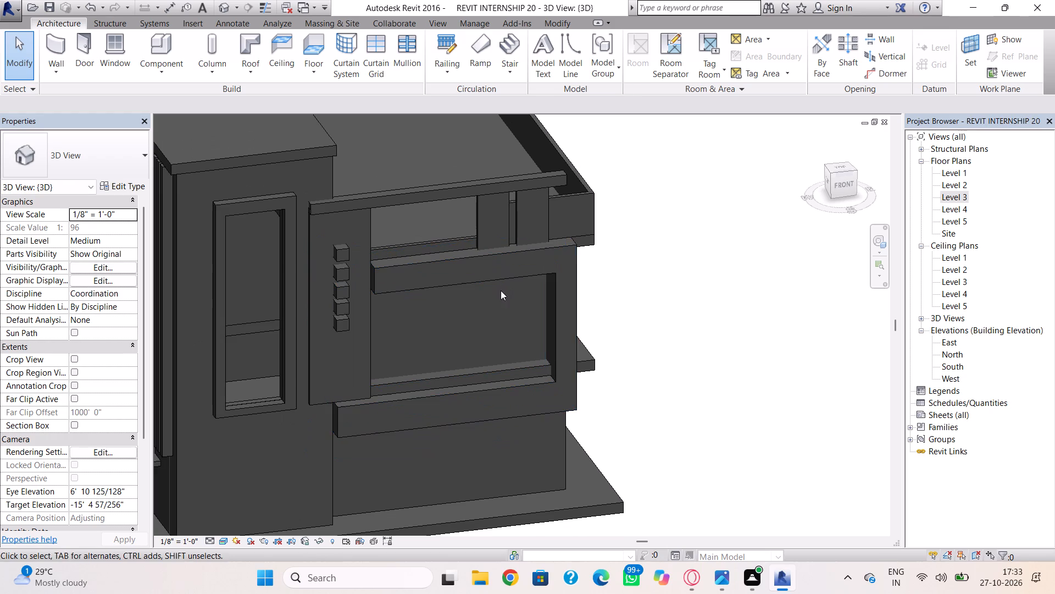
scroll(403, 307, down, 1)
middle_drag(403, 307, 518, 290)
shift+right_drag(331, 315, 501, 239)
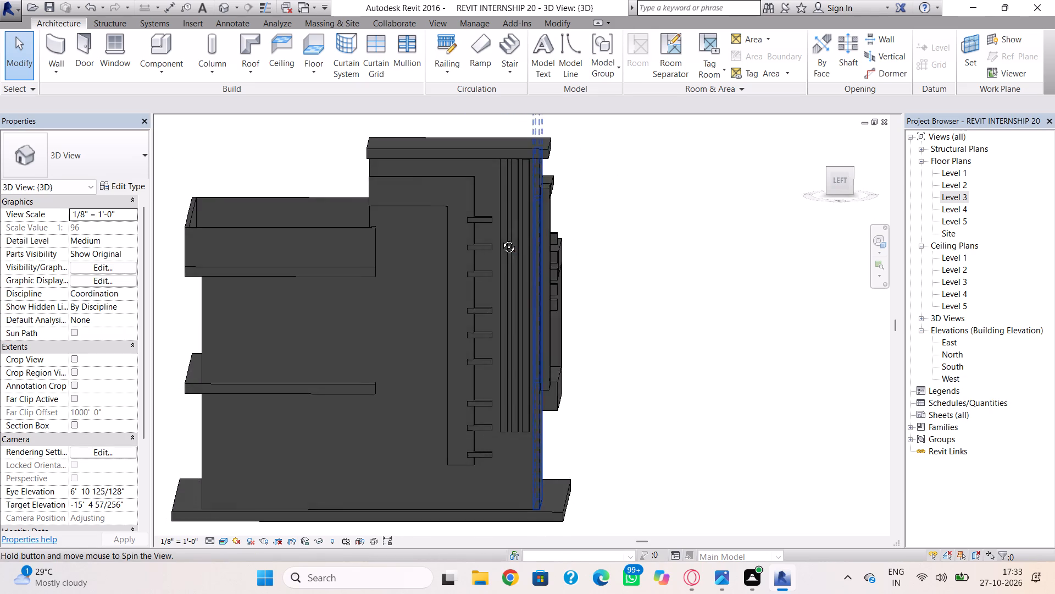
shift+right_drag(501, 239, 502, 238)
click(371, 213)
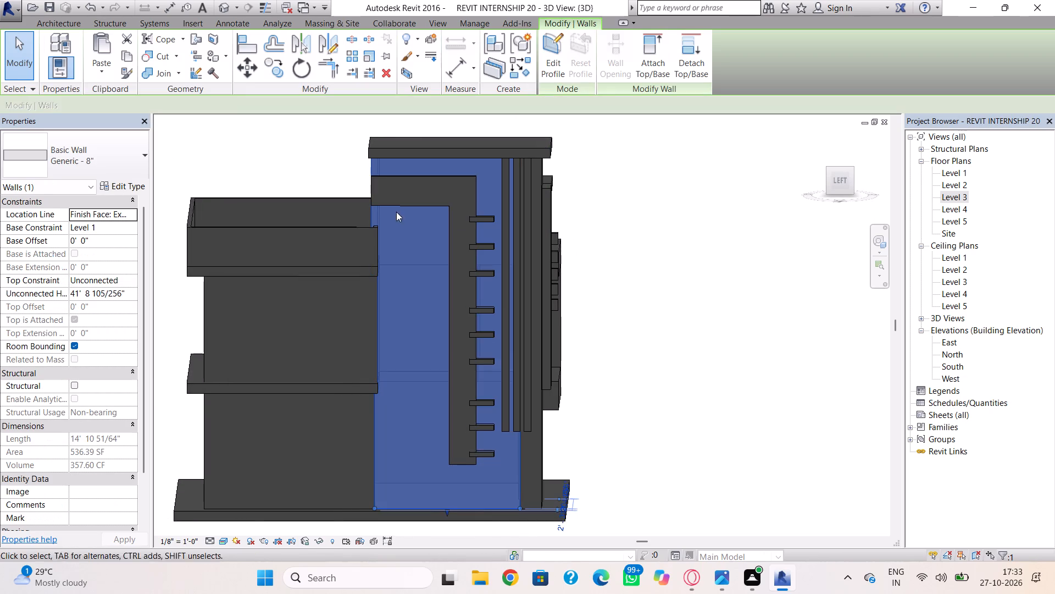
click(551, 47)
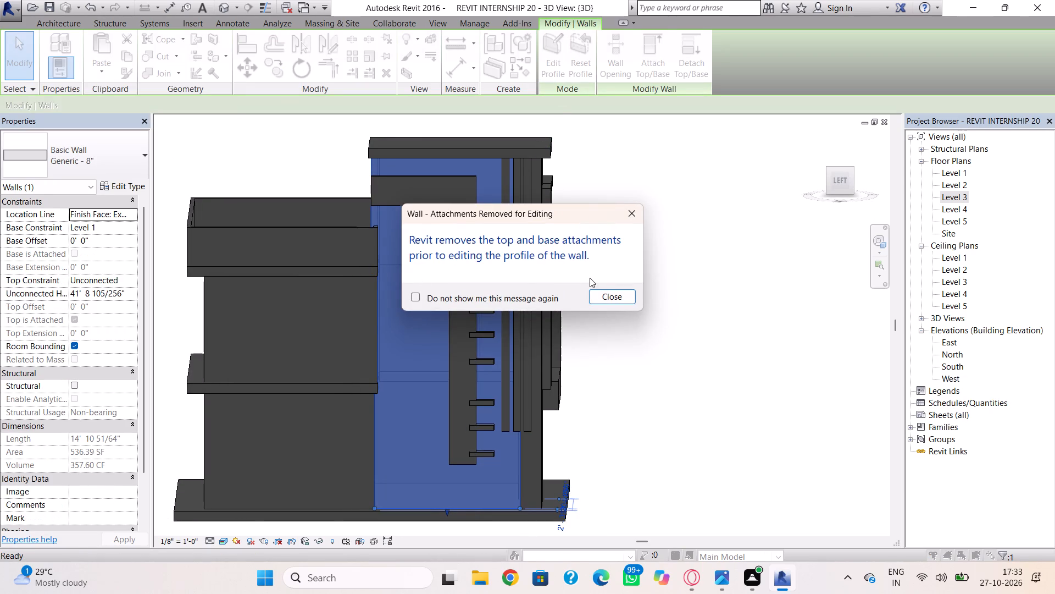
click(604, 299)
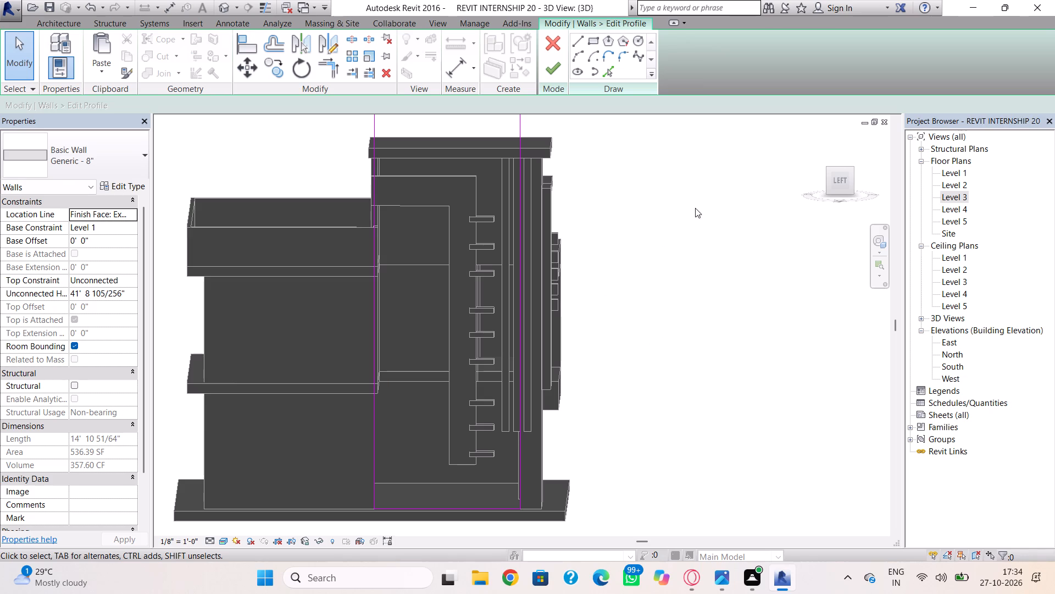
click(592, 47)
scroll(402, 232, up, 3)
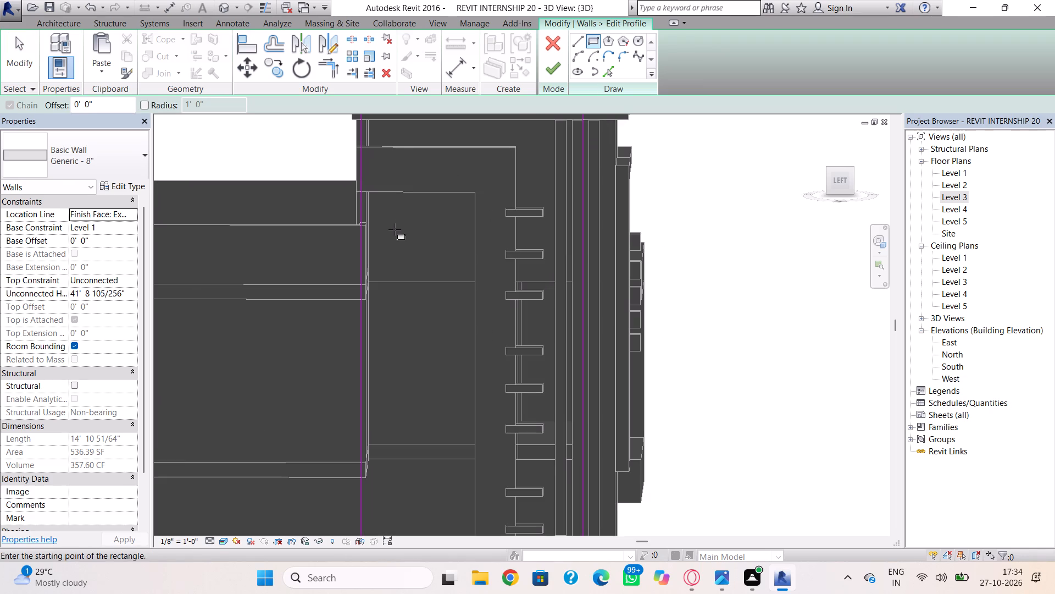
click(388, 209)
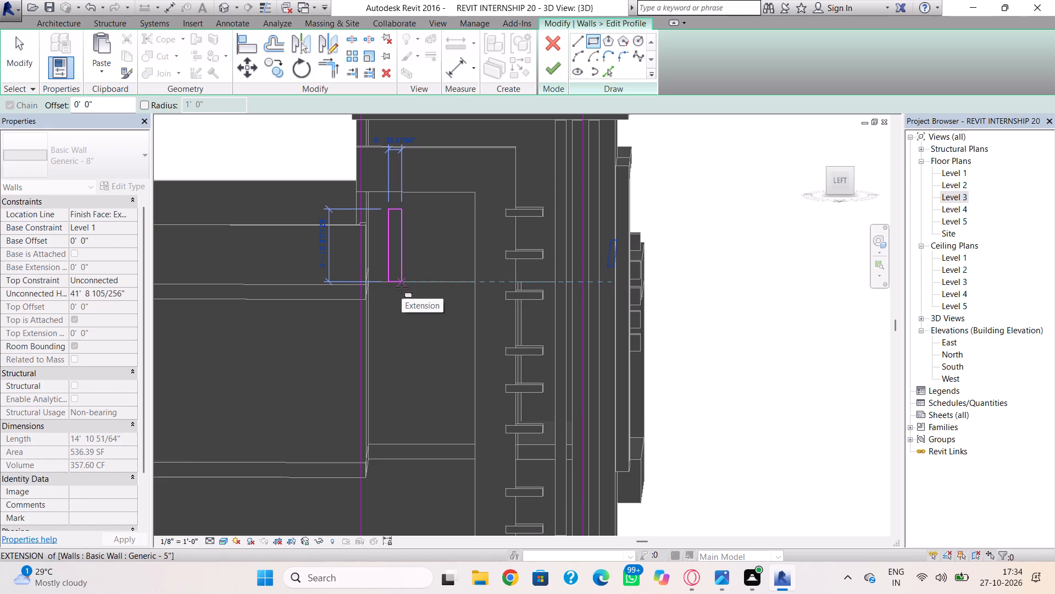
click(399, 287)
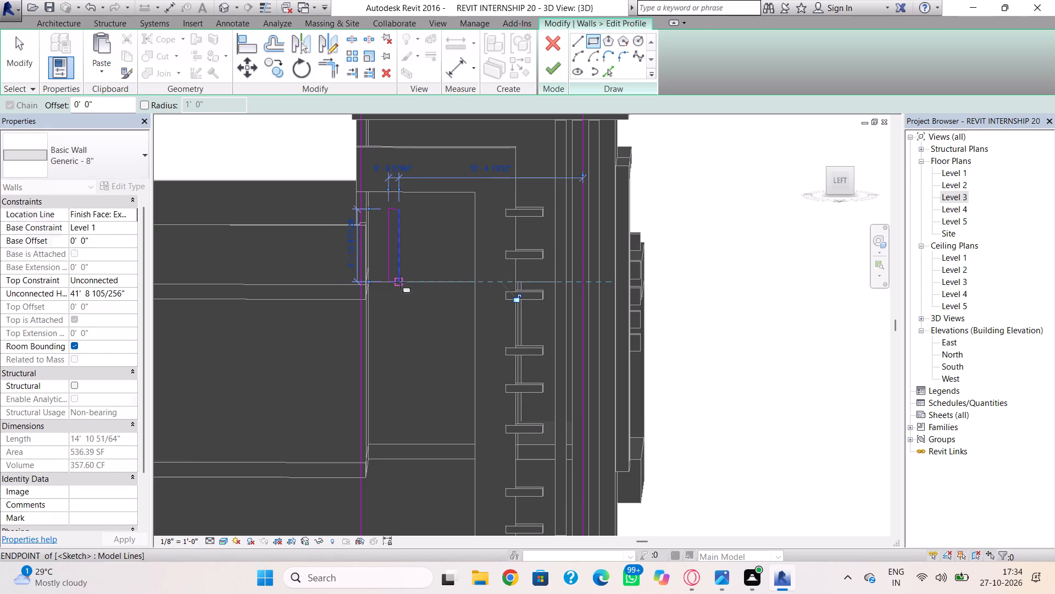
click(407, 211)
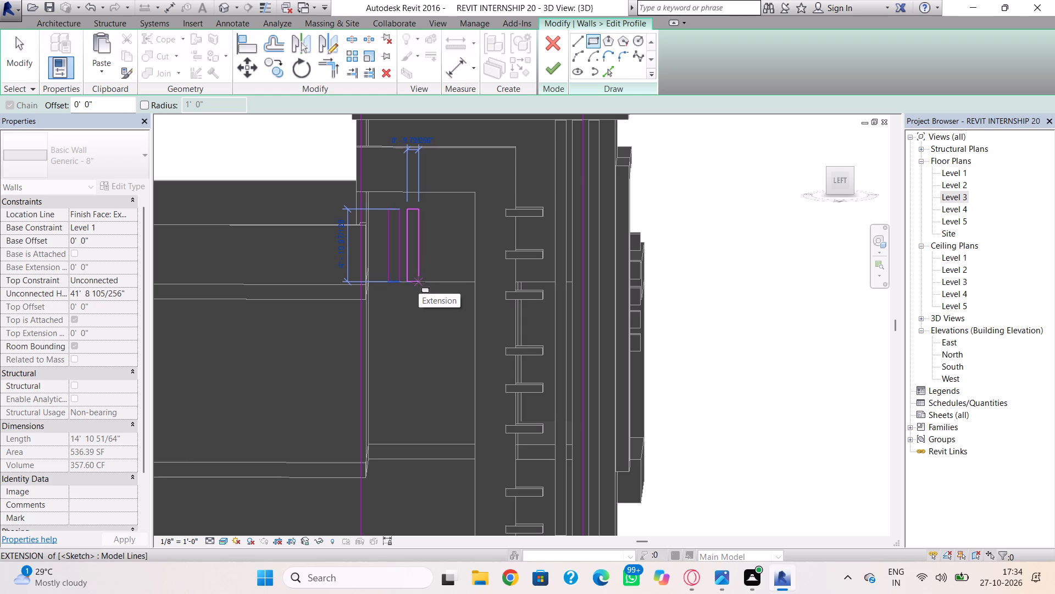
click(419, 282)
click(428, 212)
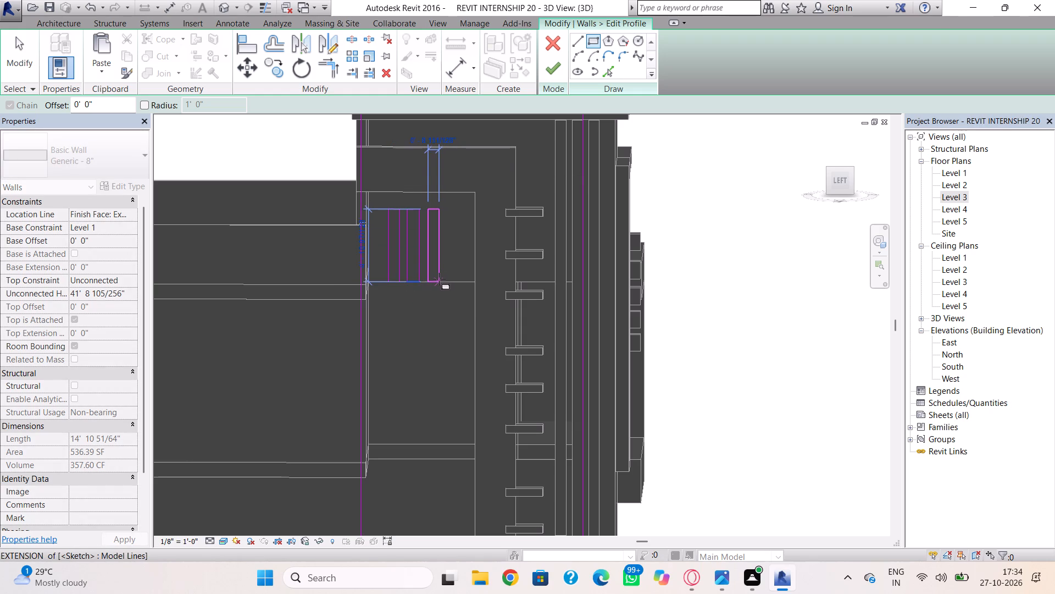
click(439, 279)
key(Escape)
scroll(460, 265, up, 4)
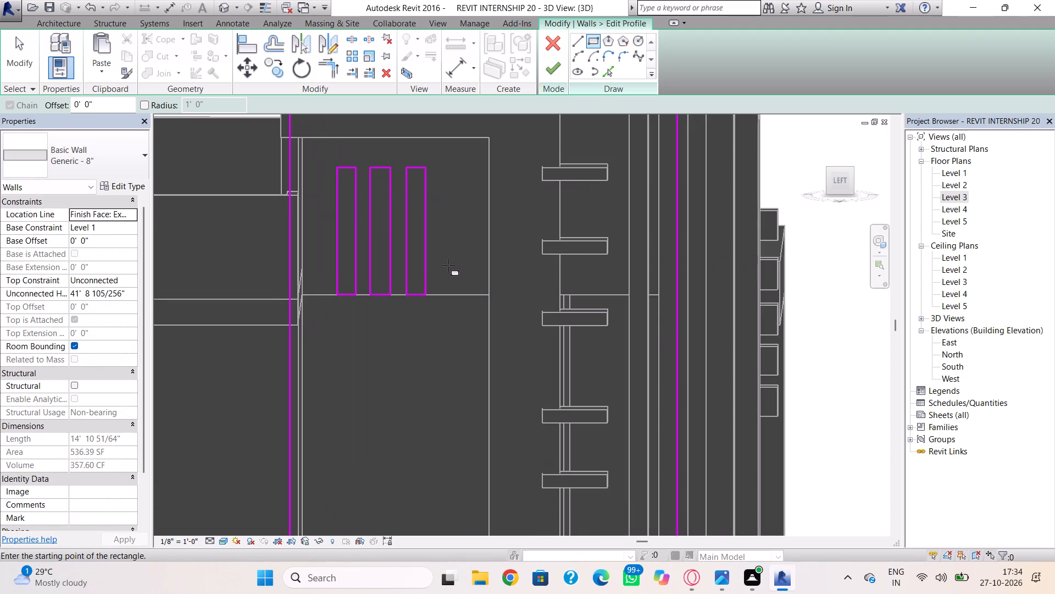
scroll(444, 265, up, 3)
key(Escape)
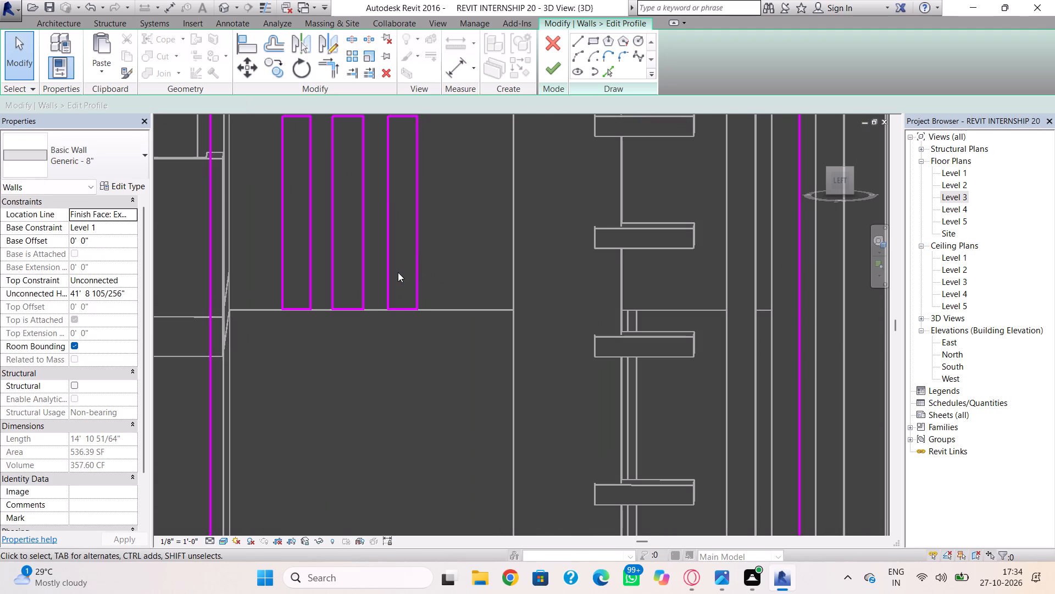
Nudge both vertical edges of the southernmost rectangle slightly north to even out the spacing between the three openings.
click(390, 277)
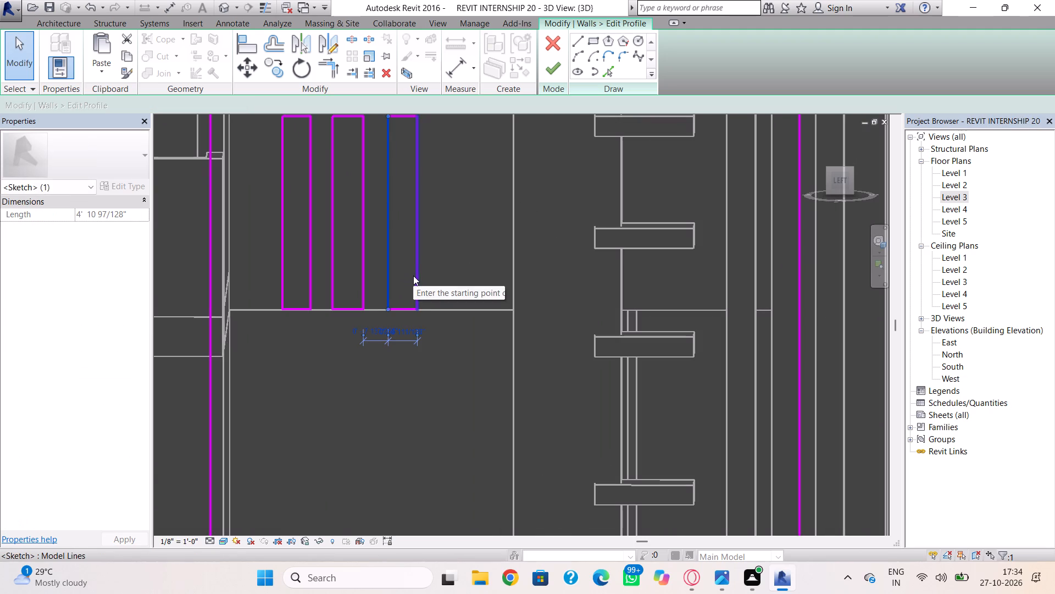
key(Left)
click(419, 268)
key(Left)
click(435, 260)
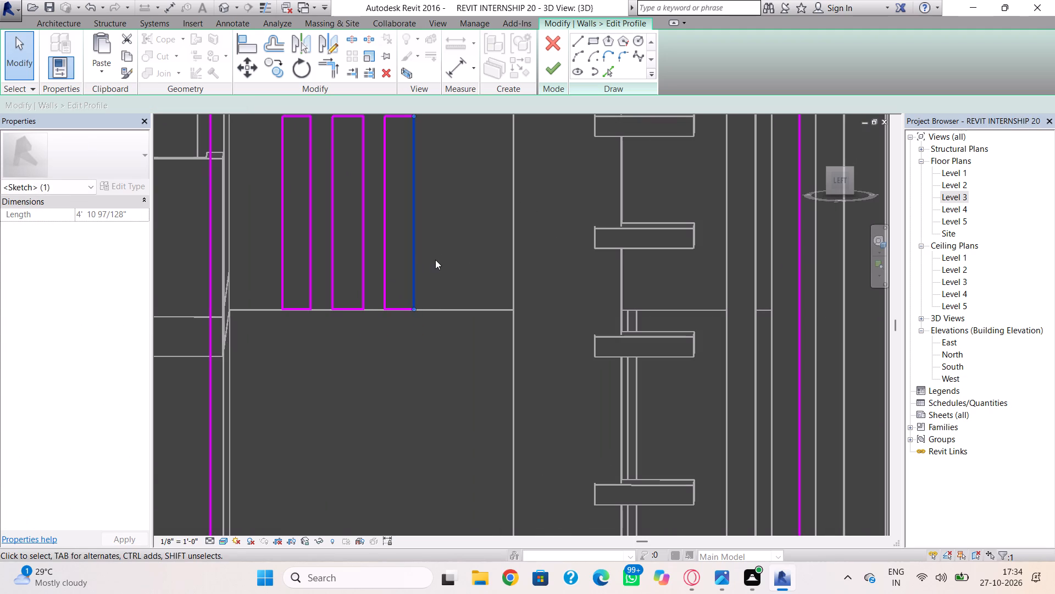
Copy the three narrow rectangles and paste the set vertically below the originals in the west wall's profile.
scroll(404, 245, down, 3)
middle_drag(410, 249, 423, 270)
scroll(428, 265, up, 1)
drag(434, 153, 431, 169)
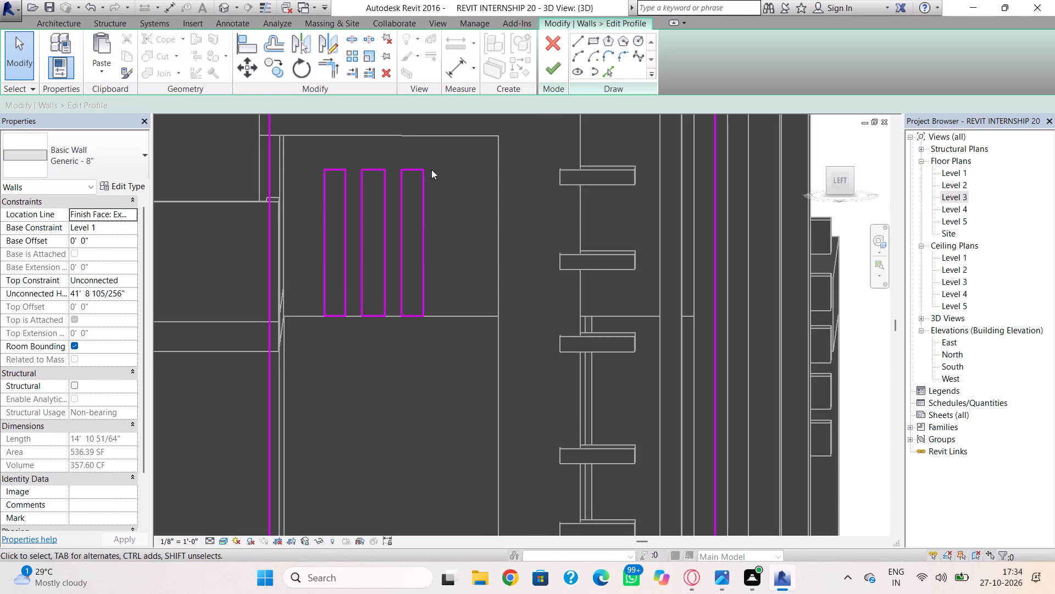
drag(431, 169, 316, 375)
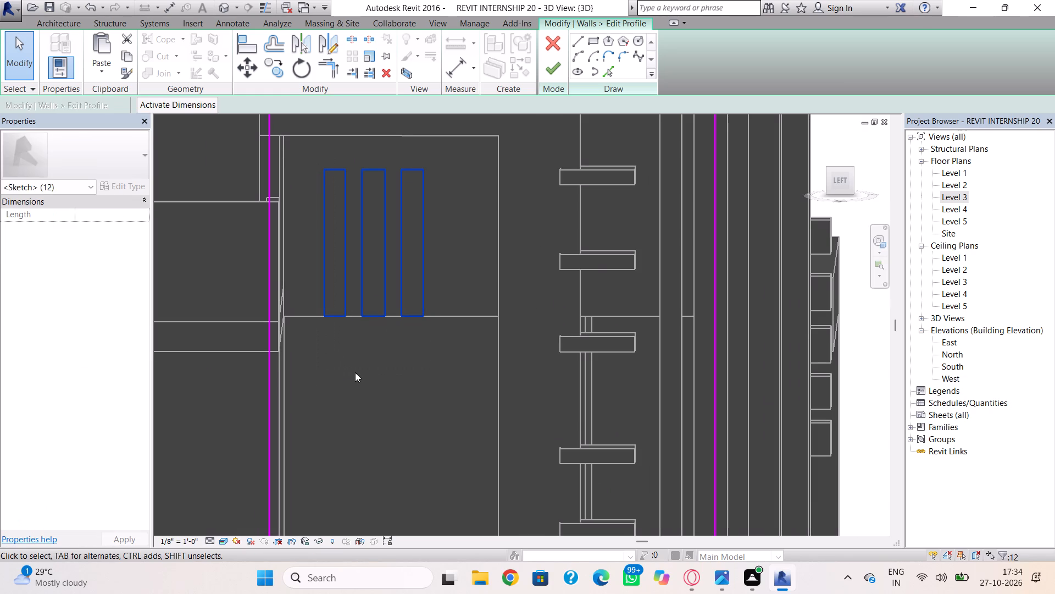
key(ctrl+c)
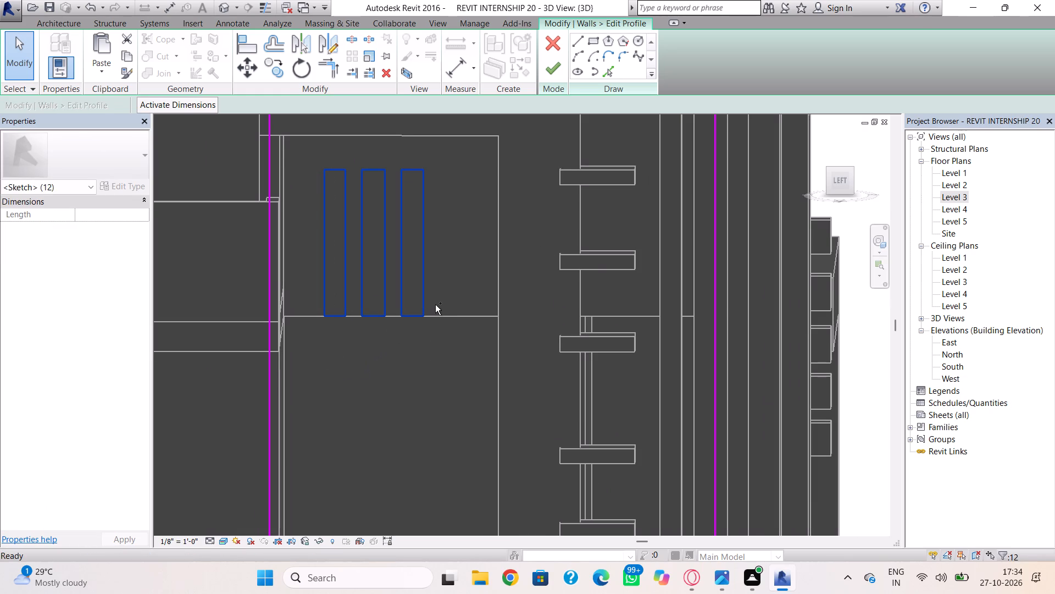
key(ctrl+v)
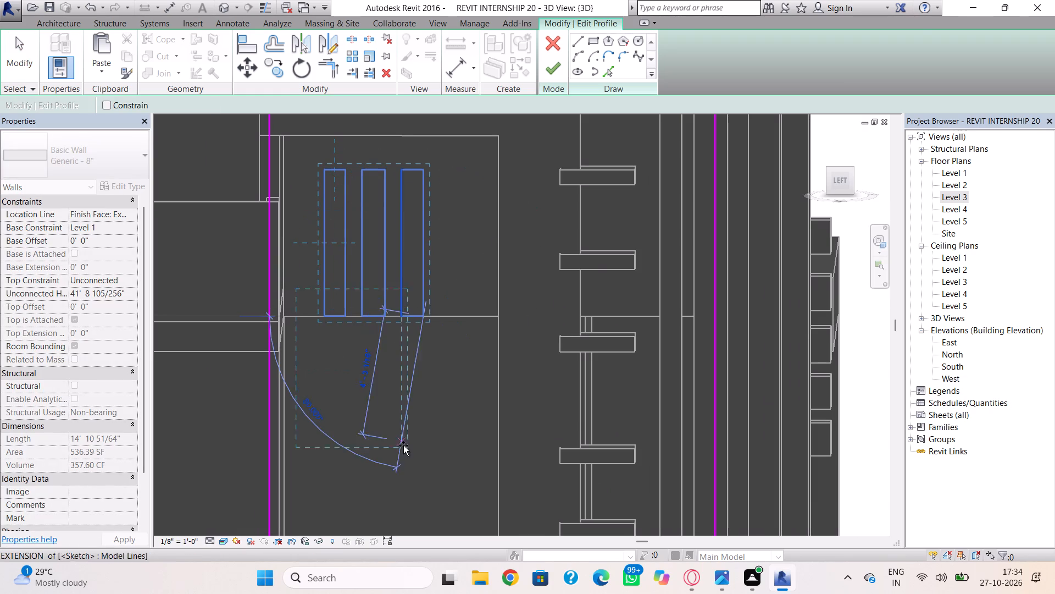
scroll(429, 522, down, 2)
middle_drag(428, 521, 430, 447)
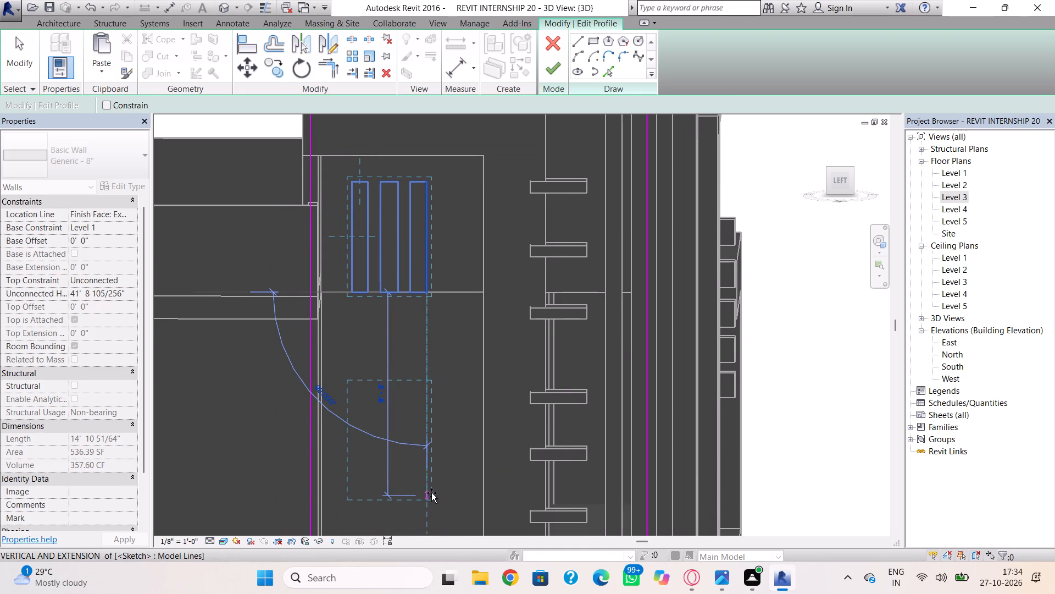
scroll(431, 497, down, 1)
middle_drag(431, 497, 427, 425)
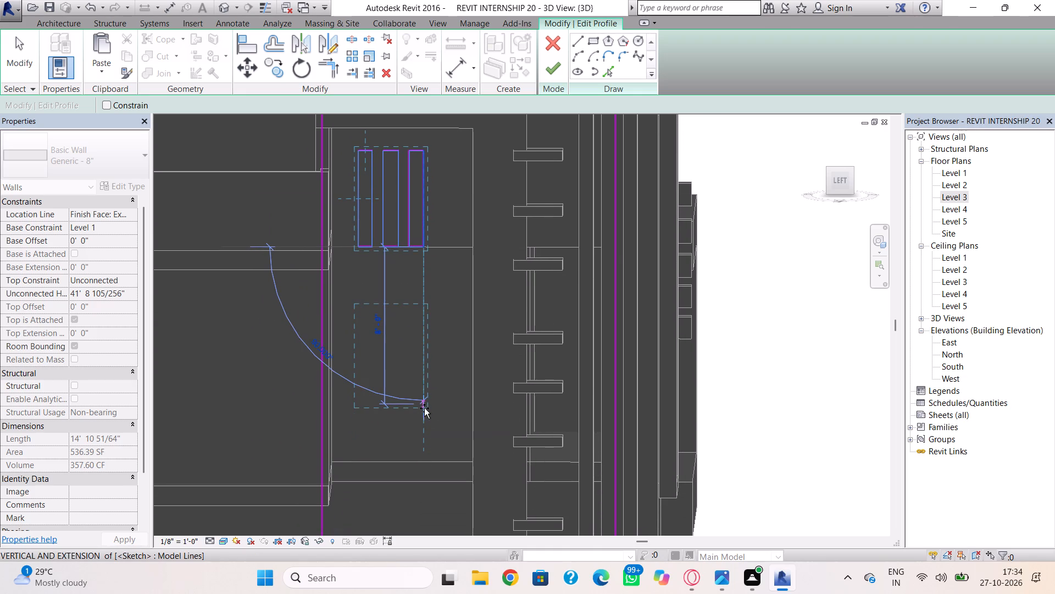
click(423, 410)
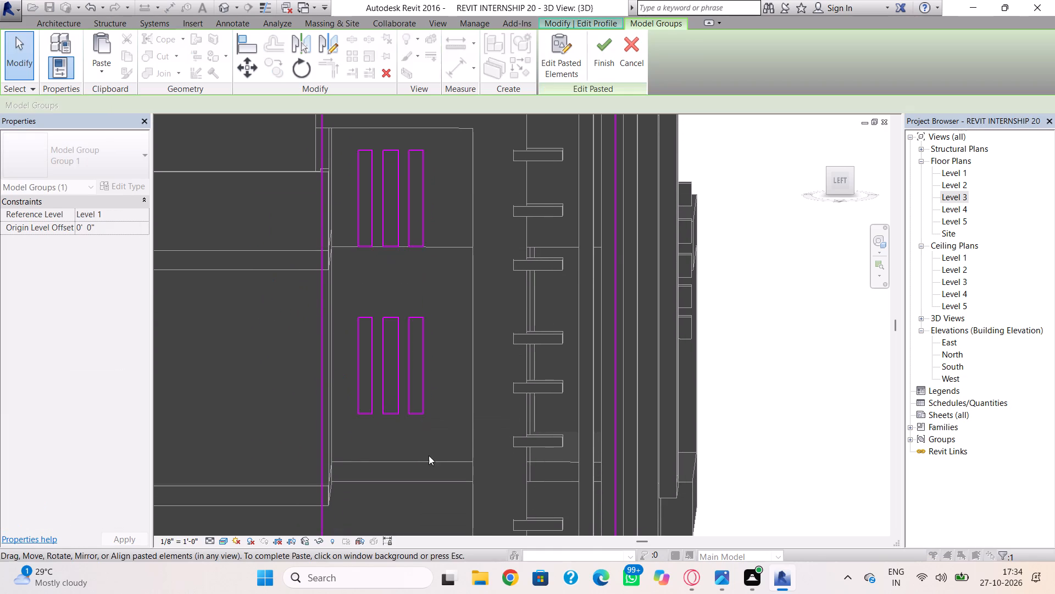
Paste another set of the three narrow rectangles directly below, at ground-floor level, and finish the west wall's profile.
scroll(429, 463, down, 2)
middle_drag(429, 464, 422, 380)
key(ctrl+v)
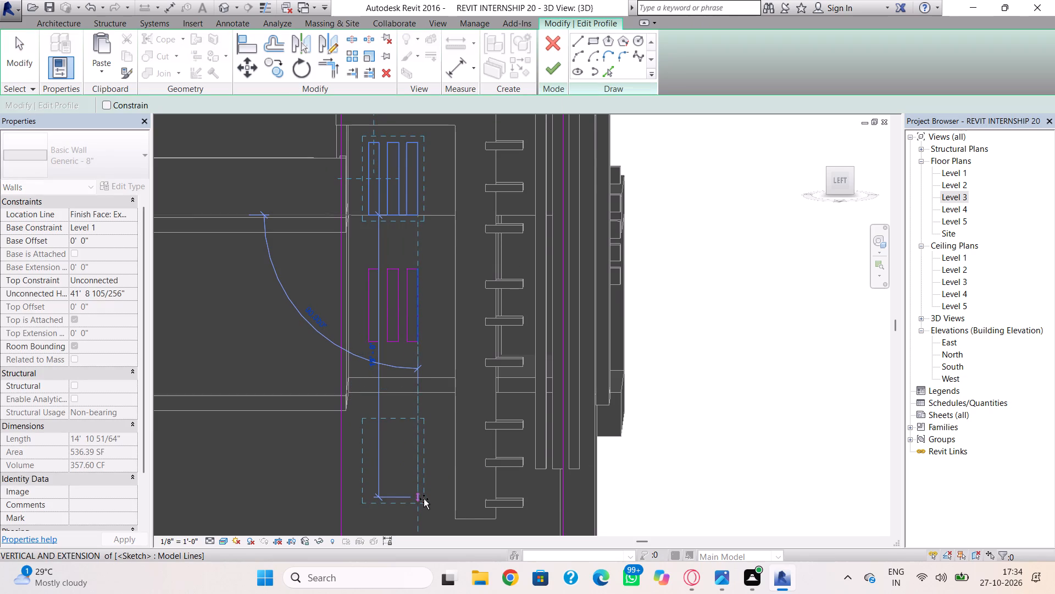
middle_drag(425, 508, 406, 419)
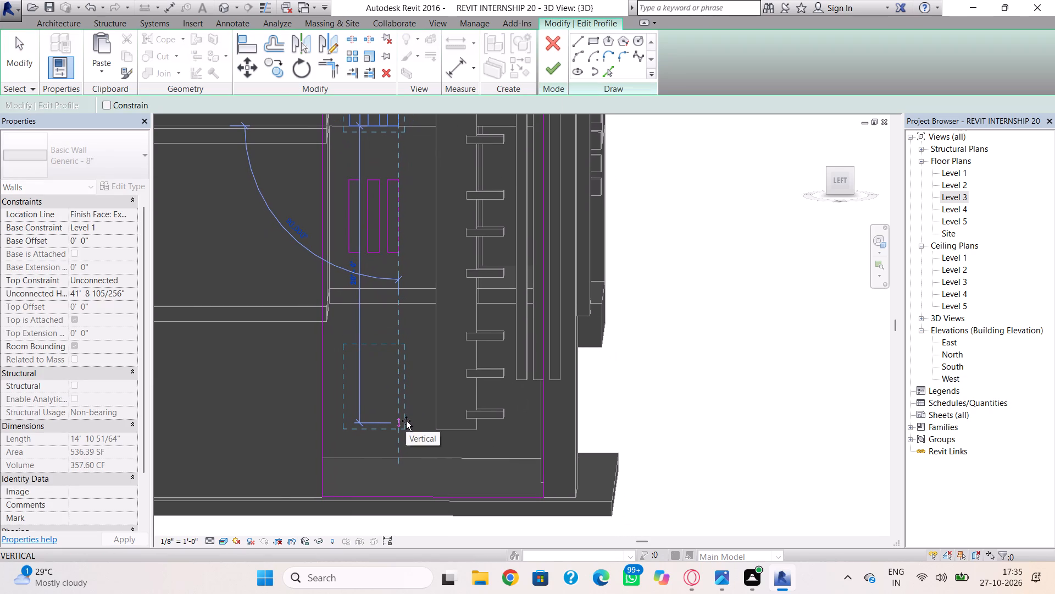
click(408, 415)
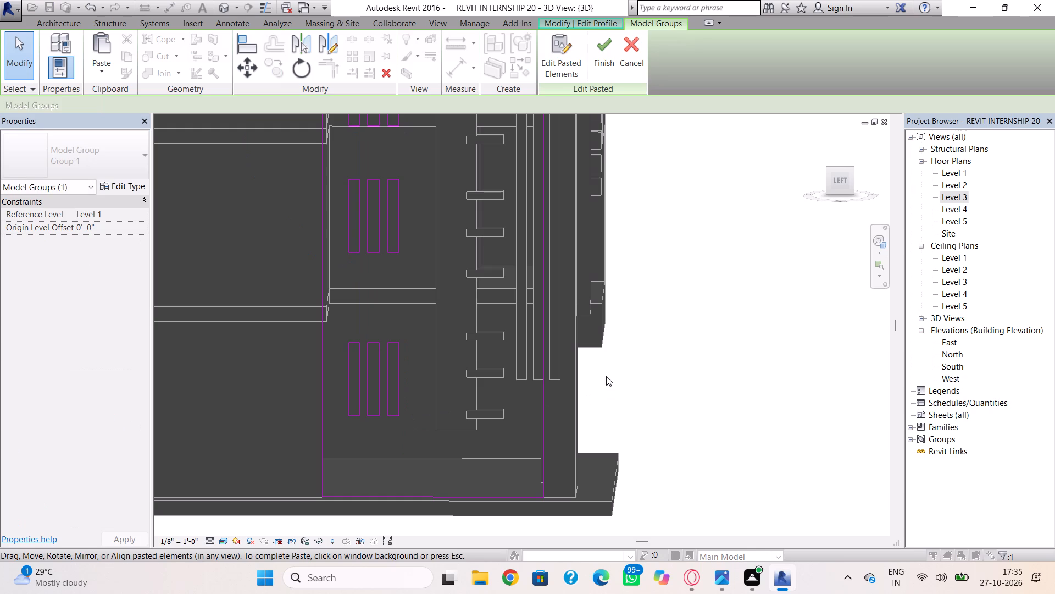
key(Escape)
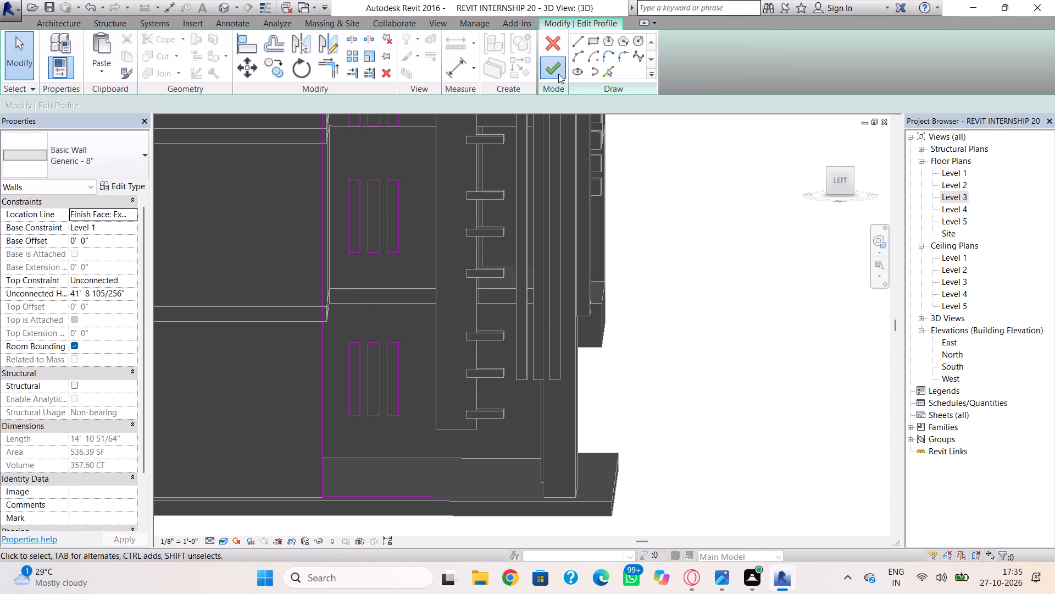
click(558, 74)
Load the window family Casement Dbl with Trim.0001 from the US Imperial Windows library.
shift+right_drag(573, 313, 693, 366)
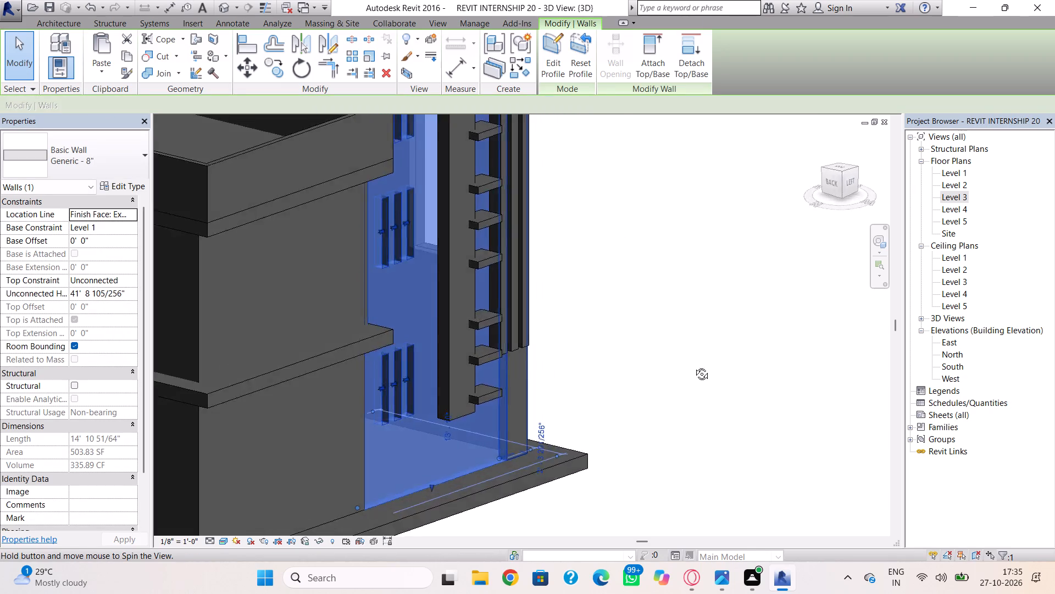
shift+right_drag(693, 366, 521, 388)
click(759, 395)
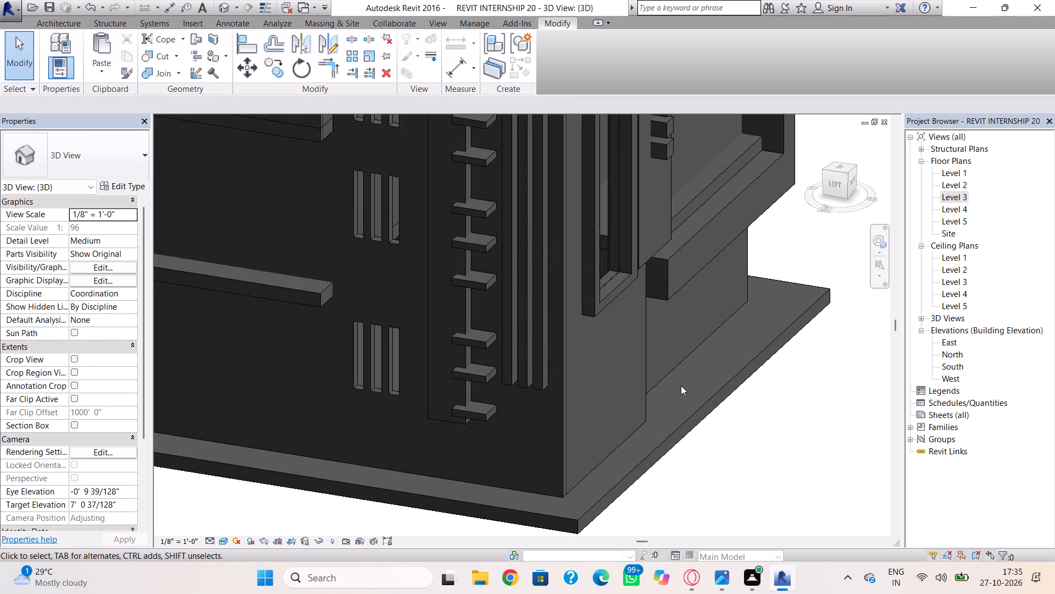
scroll(576, 401, down, 2)
middle_drag(576, 401, 617, 359)
shift+right_drag(497, 421, 546, 362)
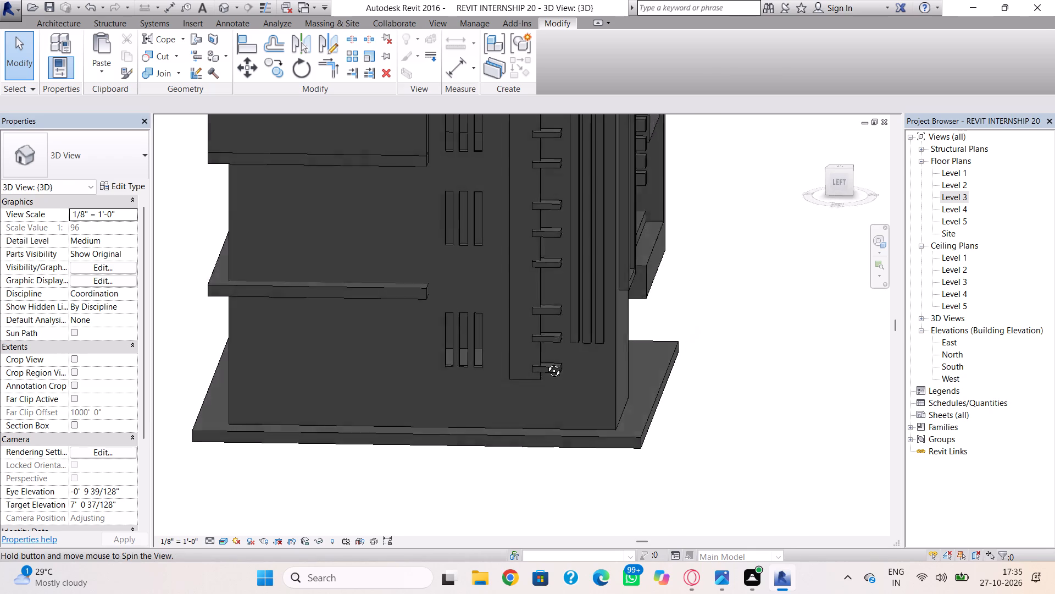
shift+right_drag(546, 362, 550, 355)
click(53, 18)
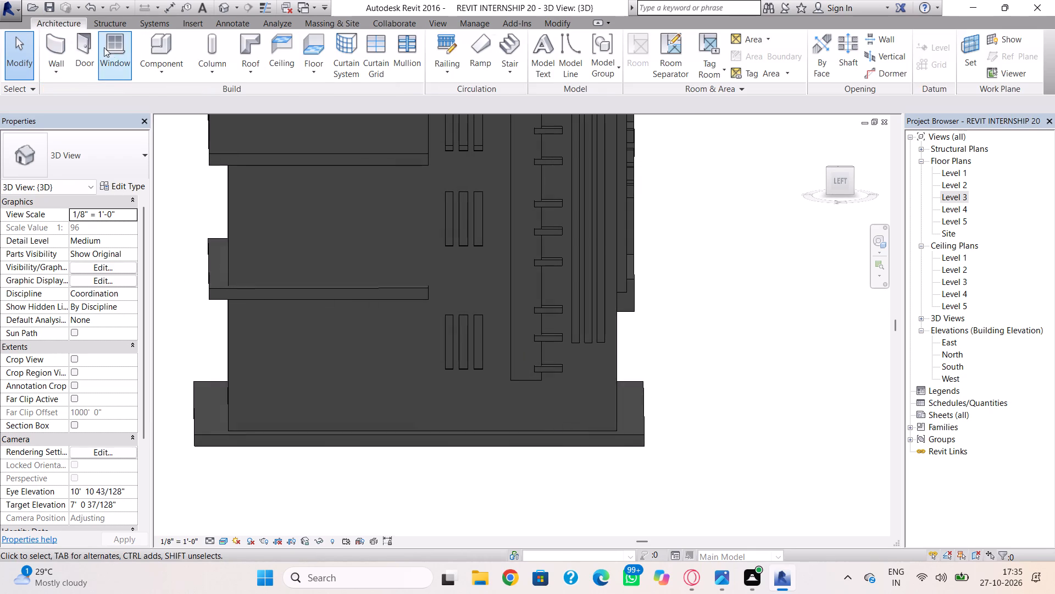
click(111, 47)
click(120, 156)
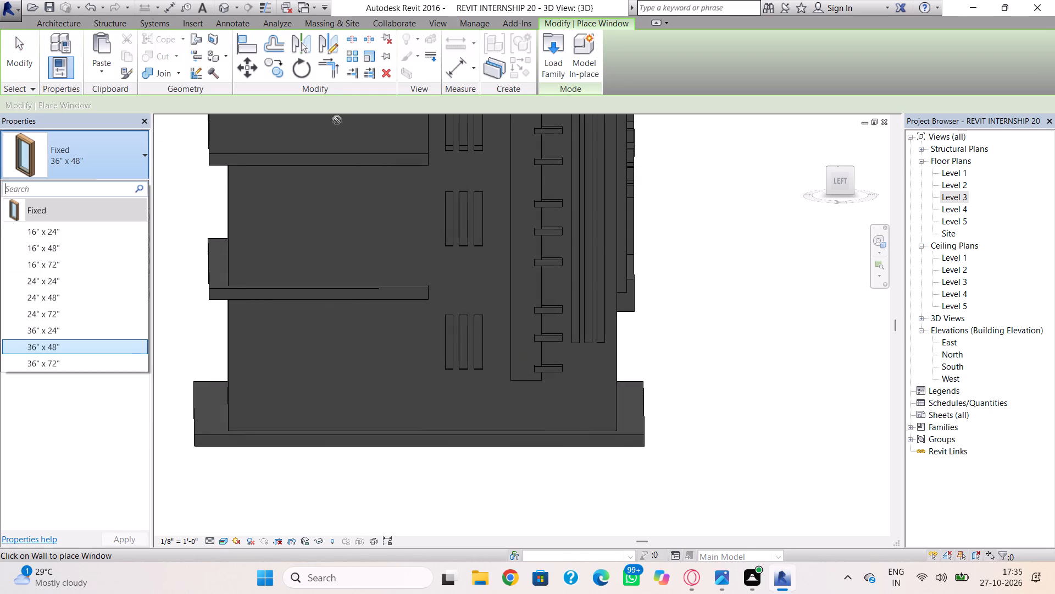
click(559, 54)
scroll(541, 266, down, 2)
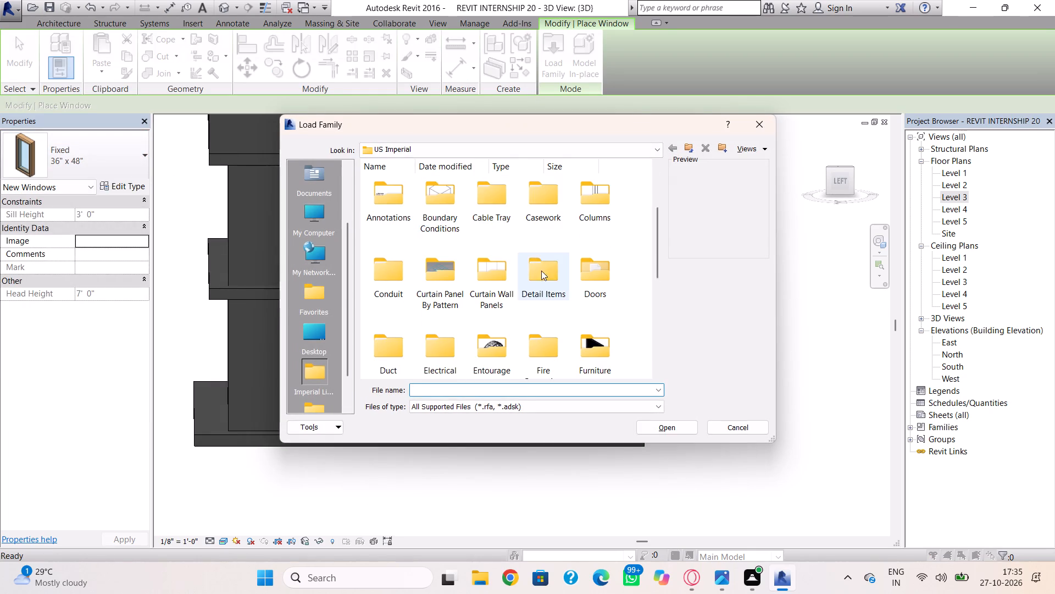
scroll(541, 271, down, 4)
click(492, 338)
click(492, 337)
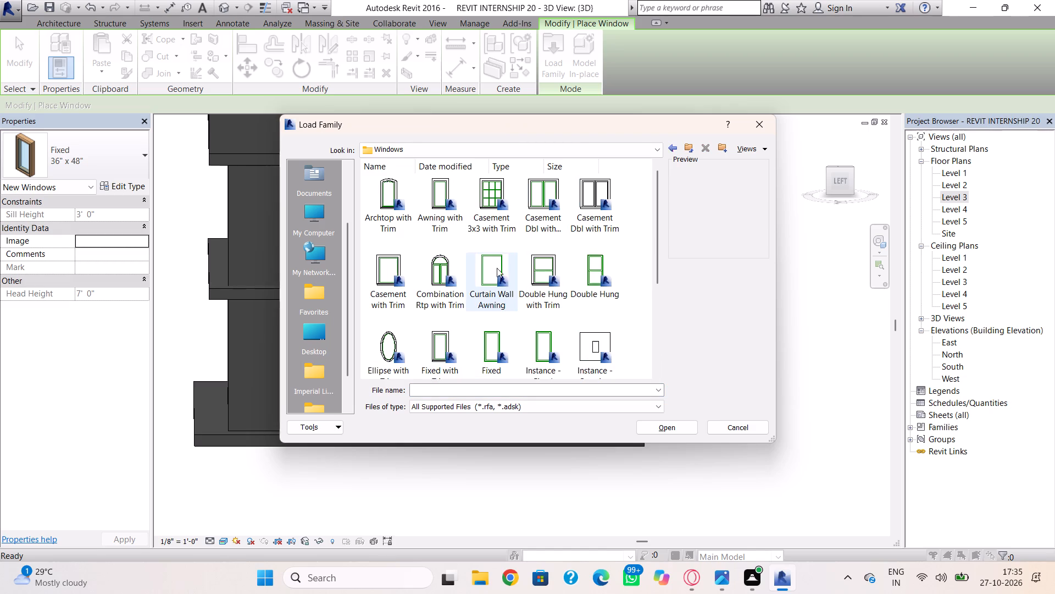
click(560, 191)
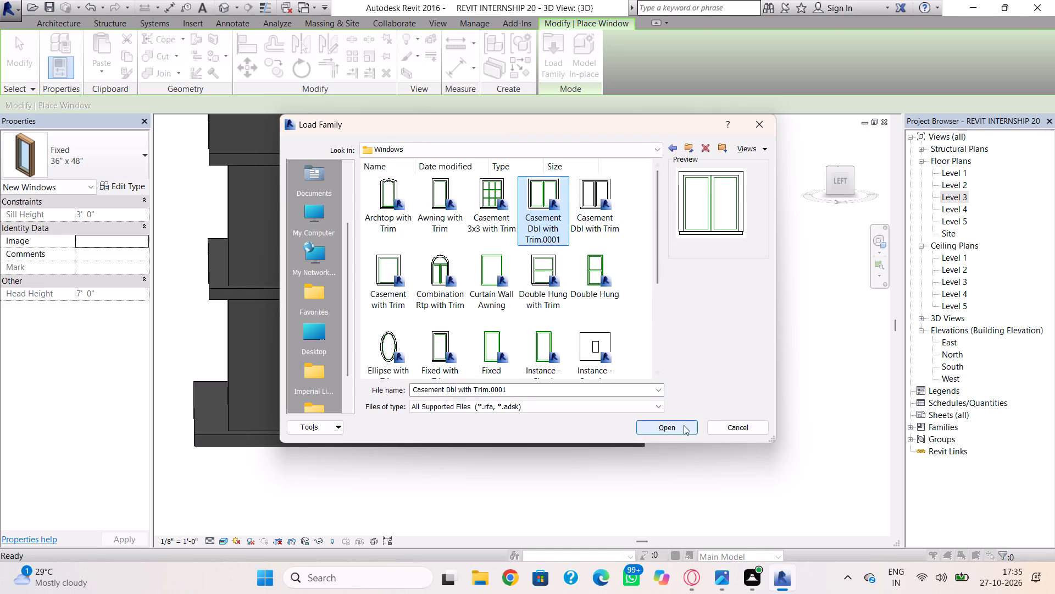
click(684, 425)
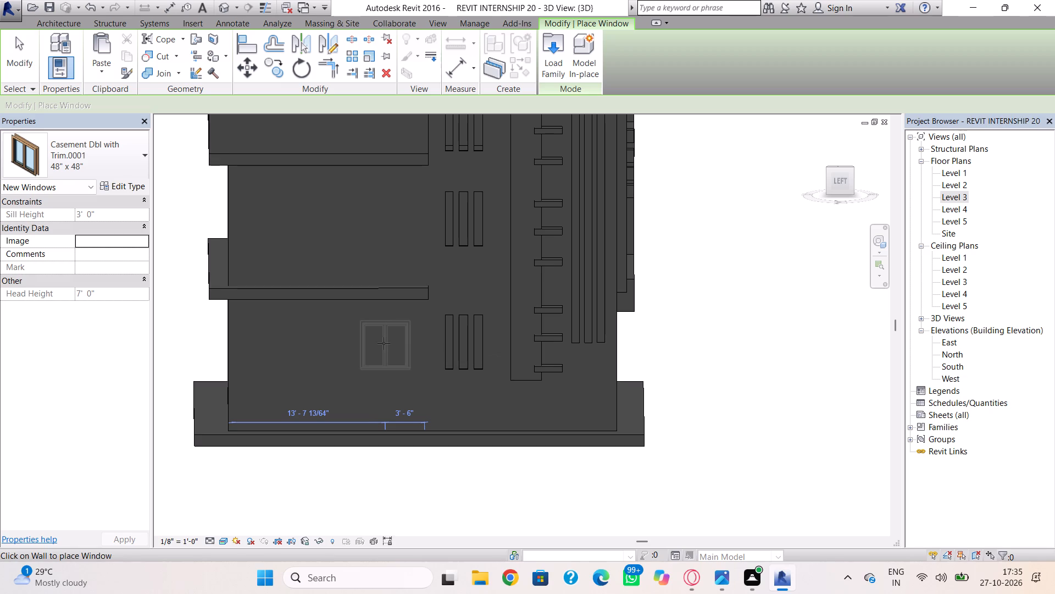
Place a 48" x 48" casement window in the ground-floor west wall, centred about 3'-6" from the wall's end nearest the slot openings.
click(385, 343)
key(Escape)
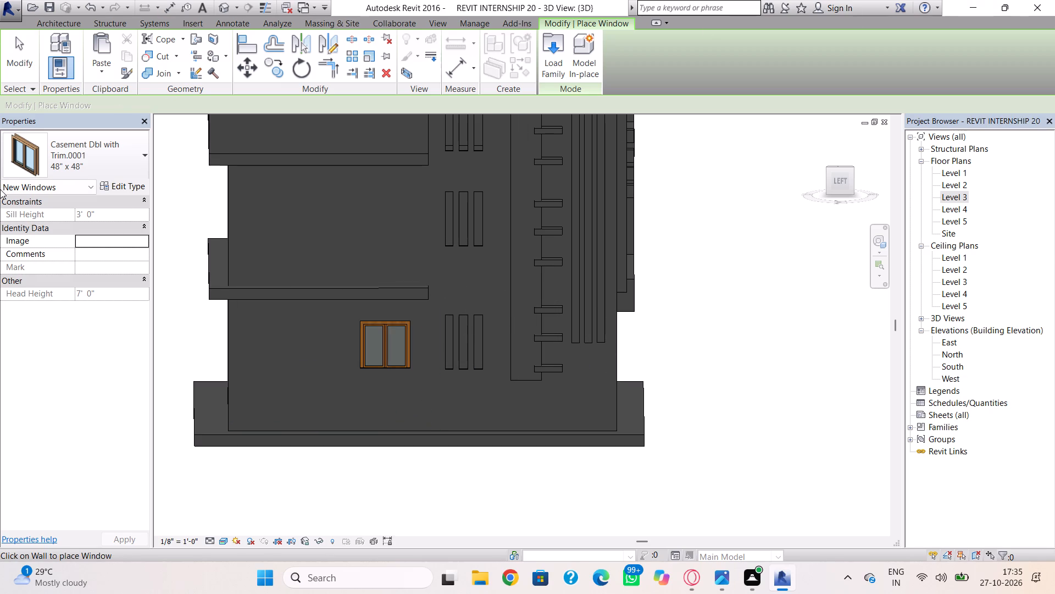
Create an in-place component in the Walls category.
click(41, 25)
click(145, 70)
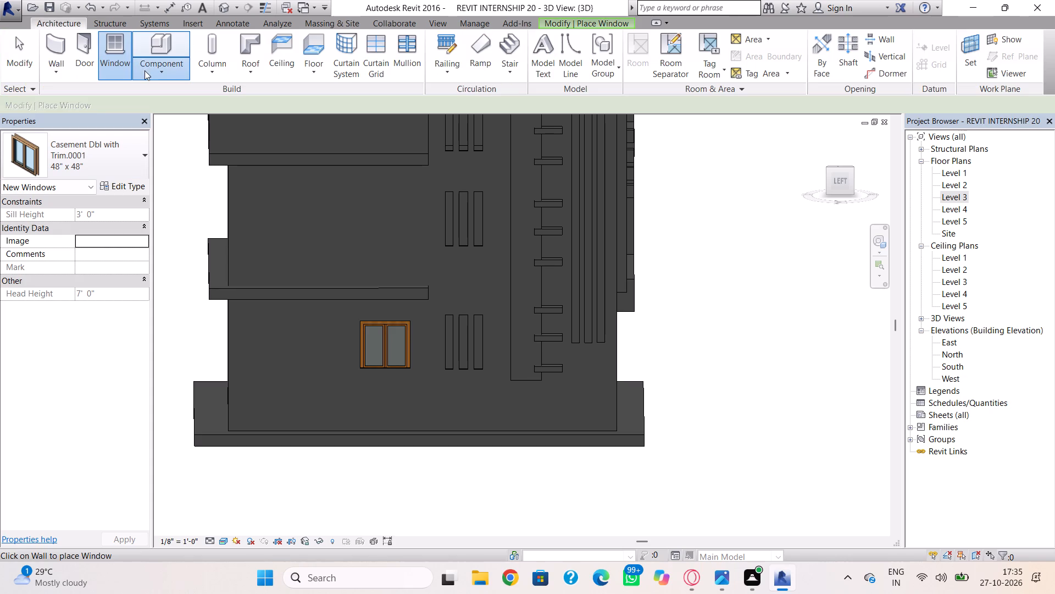
click(148, 119)
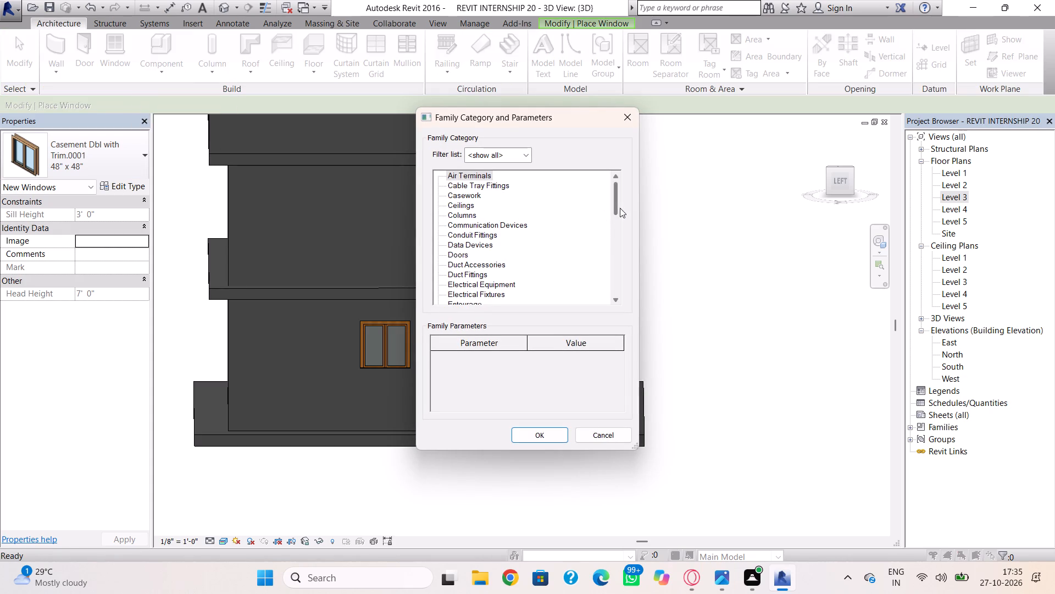
drag(620, 208, 632, 301)
click(463, 285)
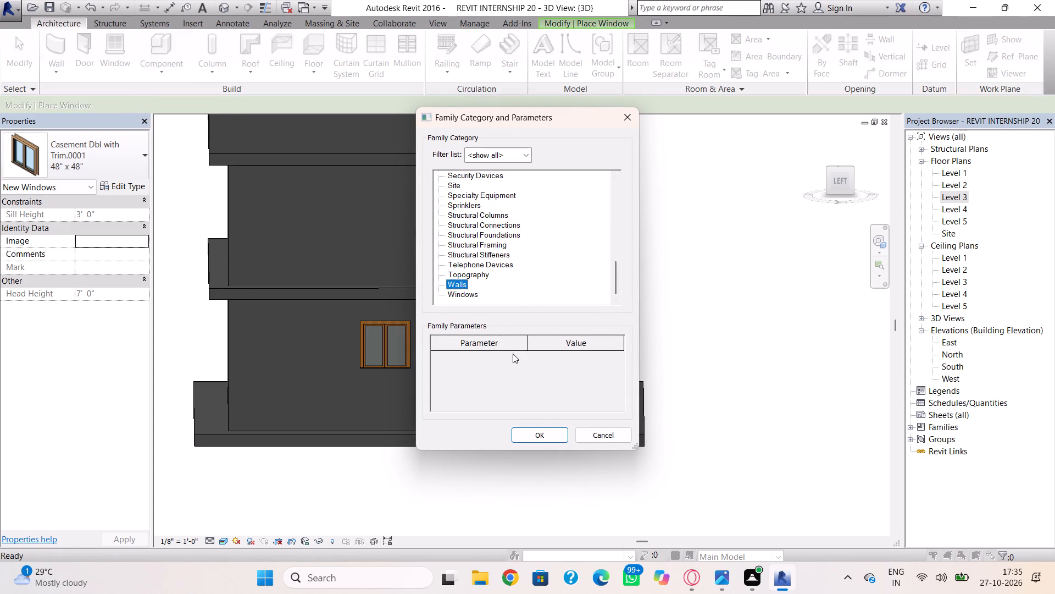
click(538, 432)
click(518, 304)
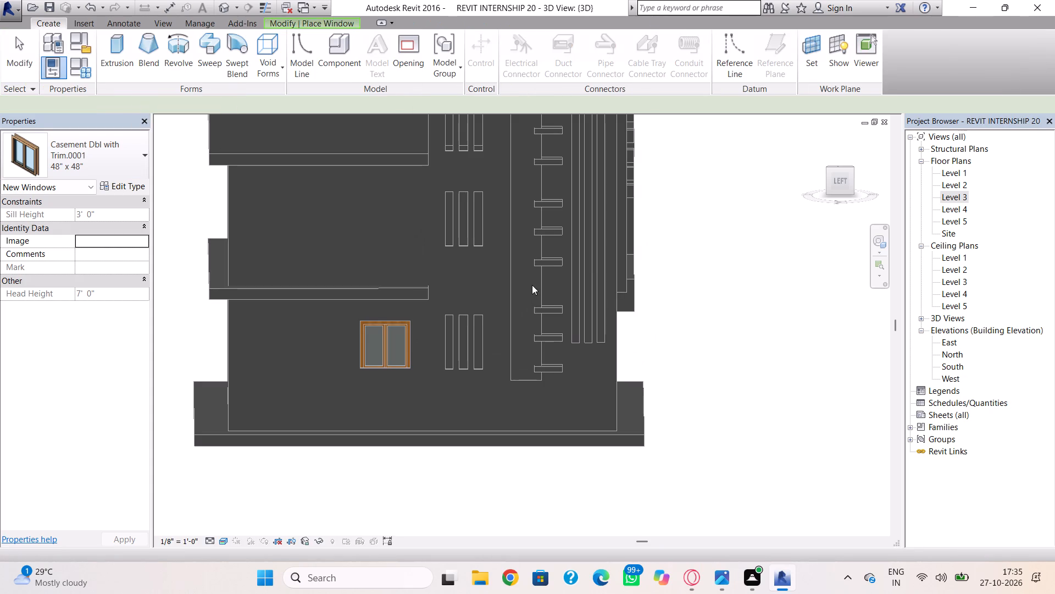
Set the work plane by picking the ground-floor west wall's outer face around the new window.
click(806, 41)
click(494, 320)
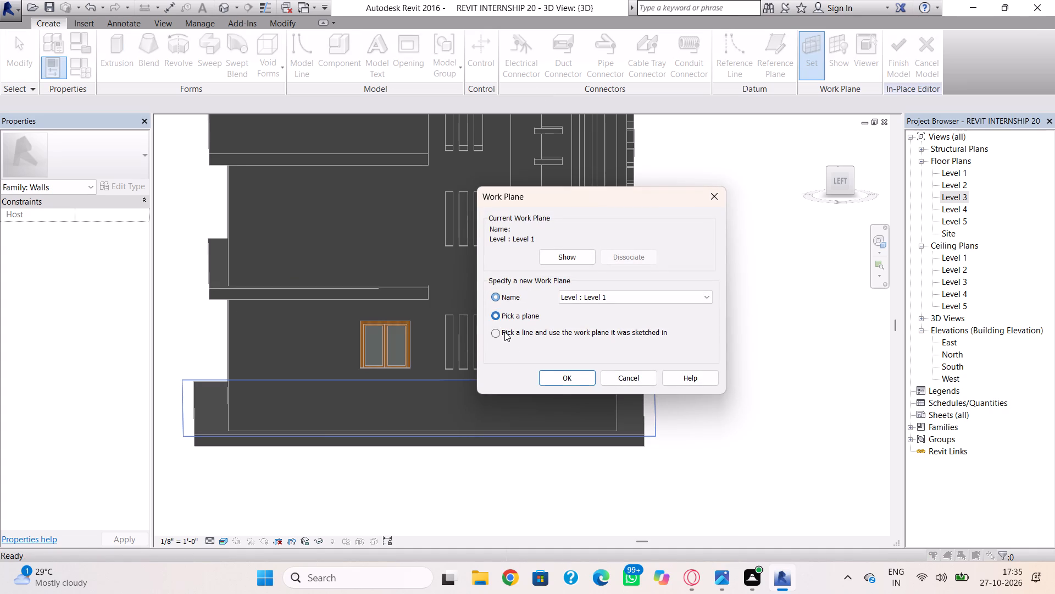
click(544, 374)
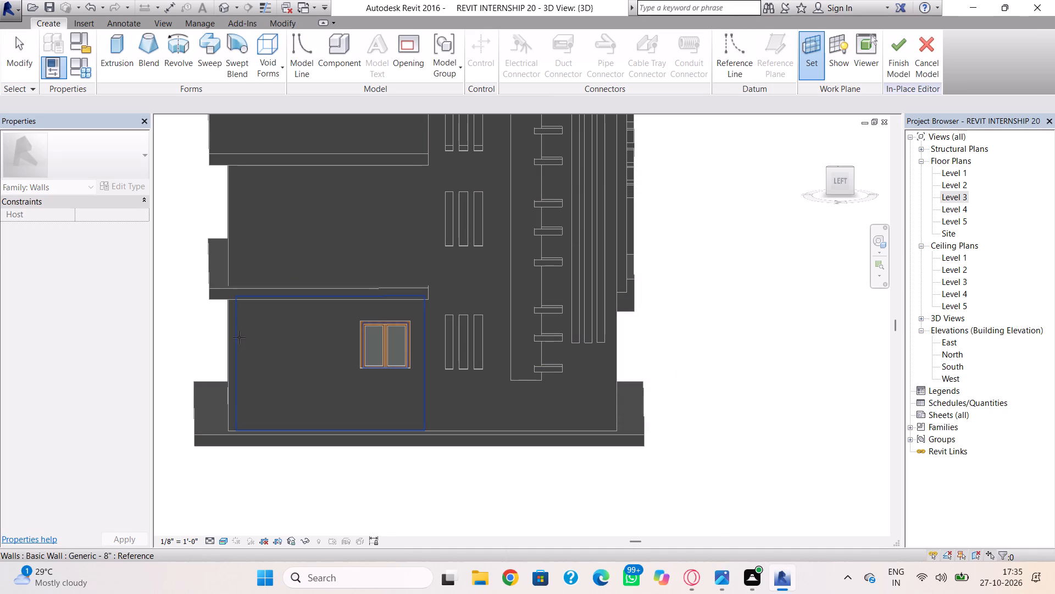
shift+right_drag(251, 340, 331, 366)
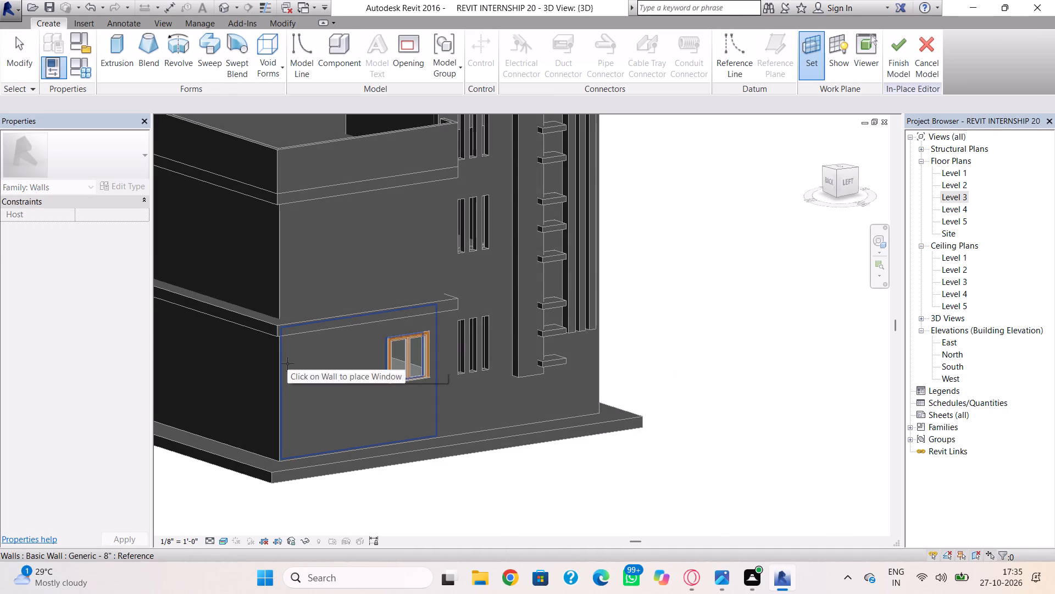
click(287, 364)
Start an extrusion and sketch a rectangle tracing the outer trim of the casement window.
shift+right_drag(346, 368, 263, 310)
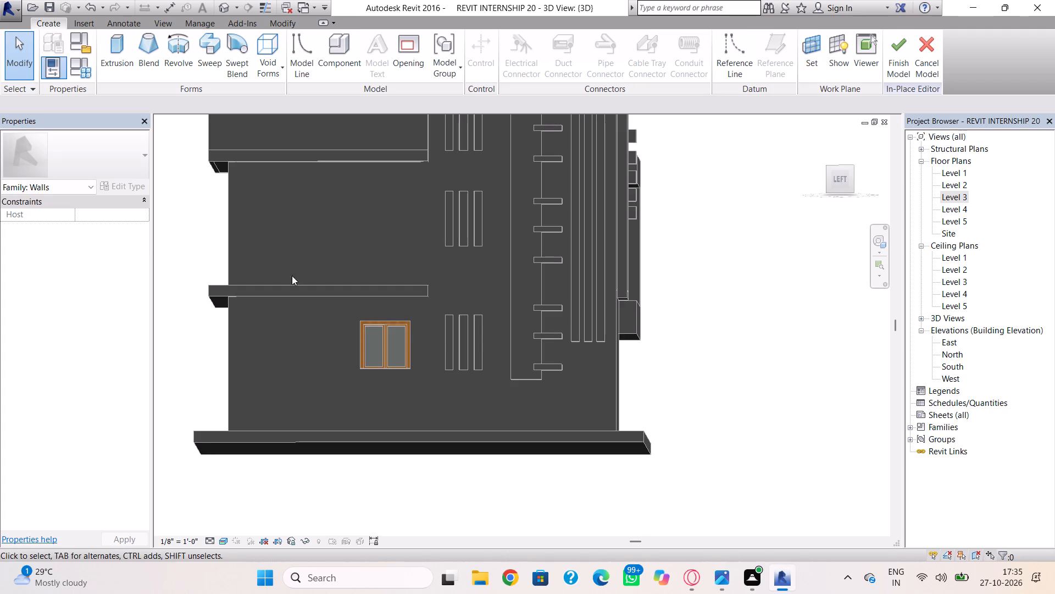
click(118, 41)
scroll(384, 312, up, 4)
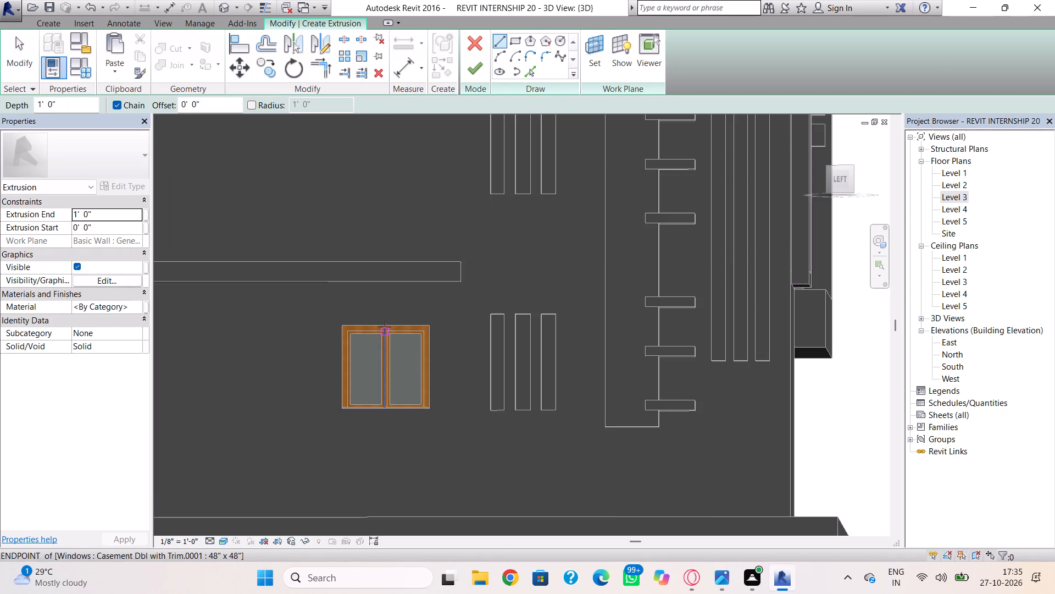
scroll(374, 335, up, 3)
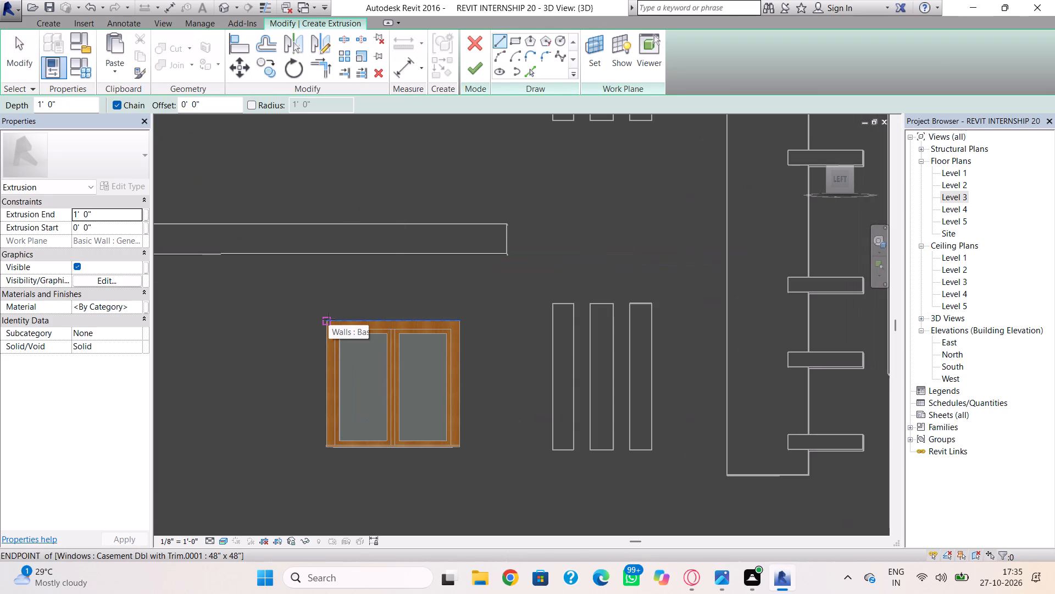
click(329, 319)
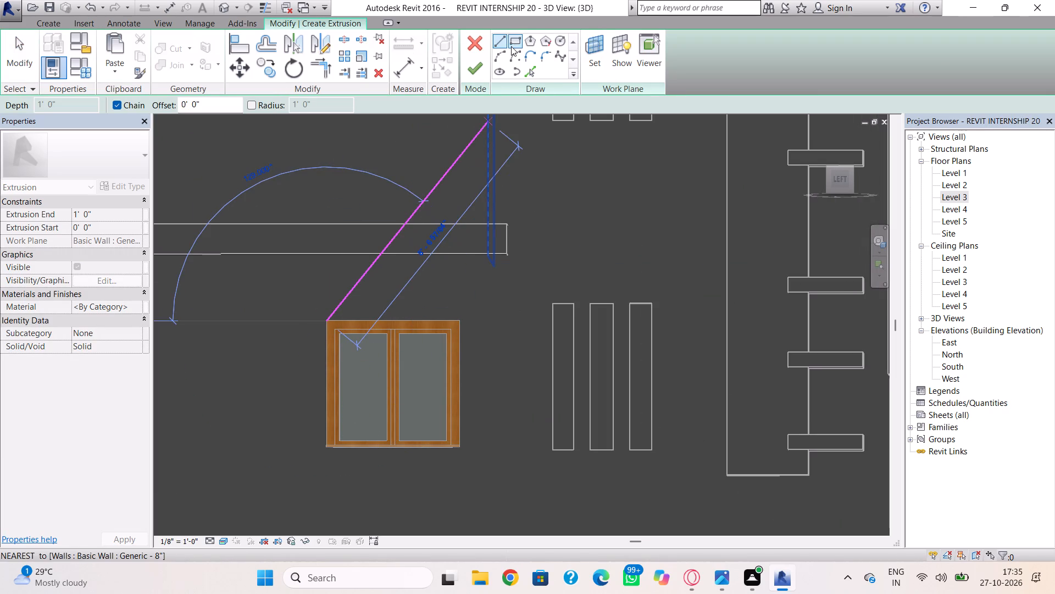
click(511, 46)
click(326, 317)
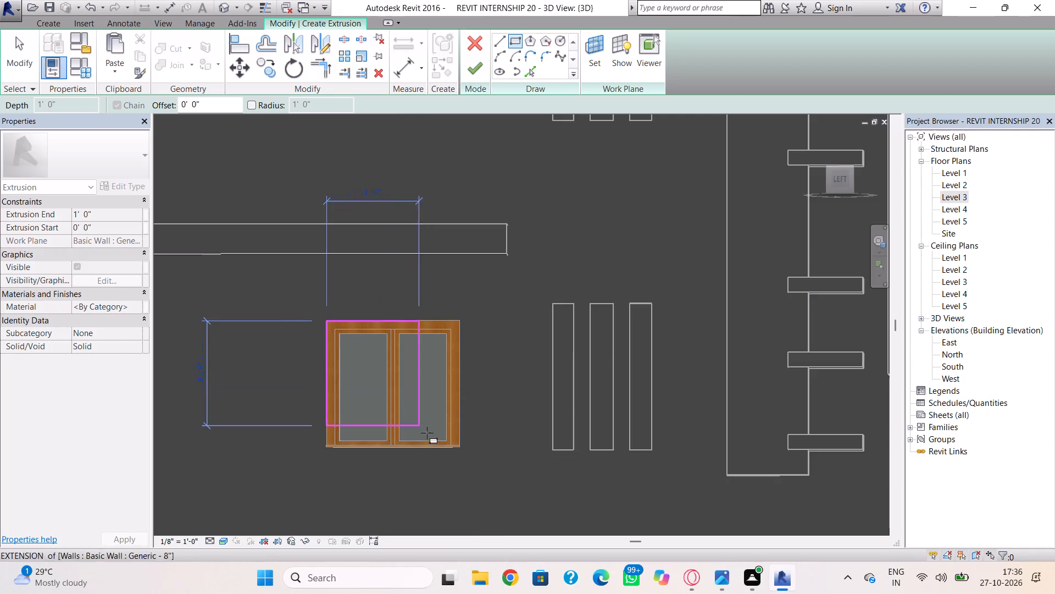
click(461, 450)
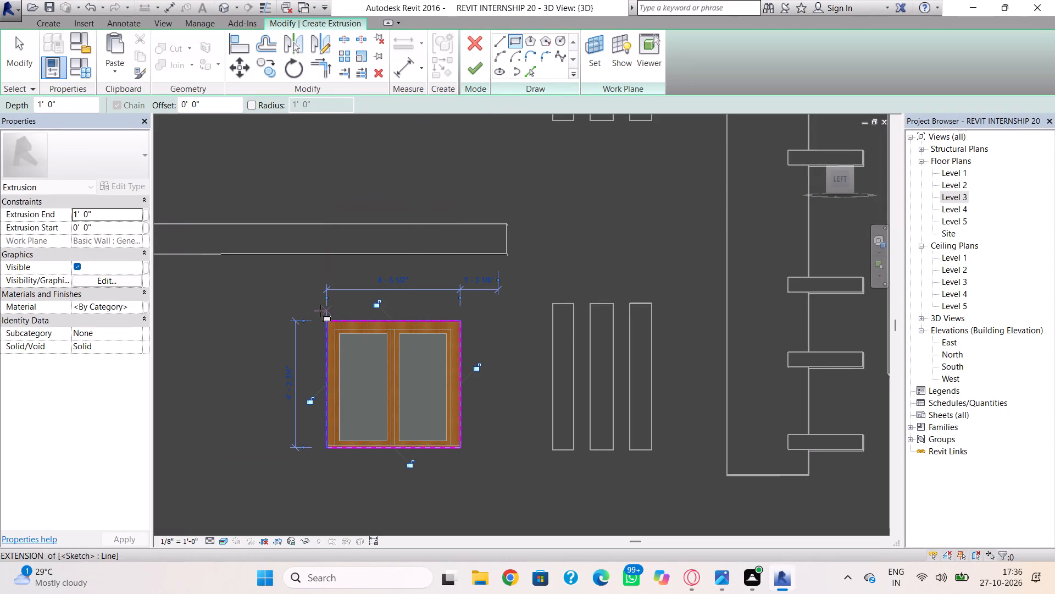
key(Escape)
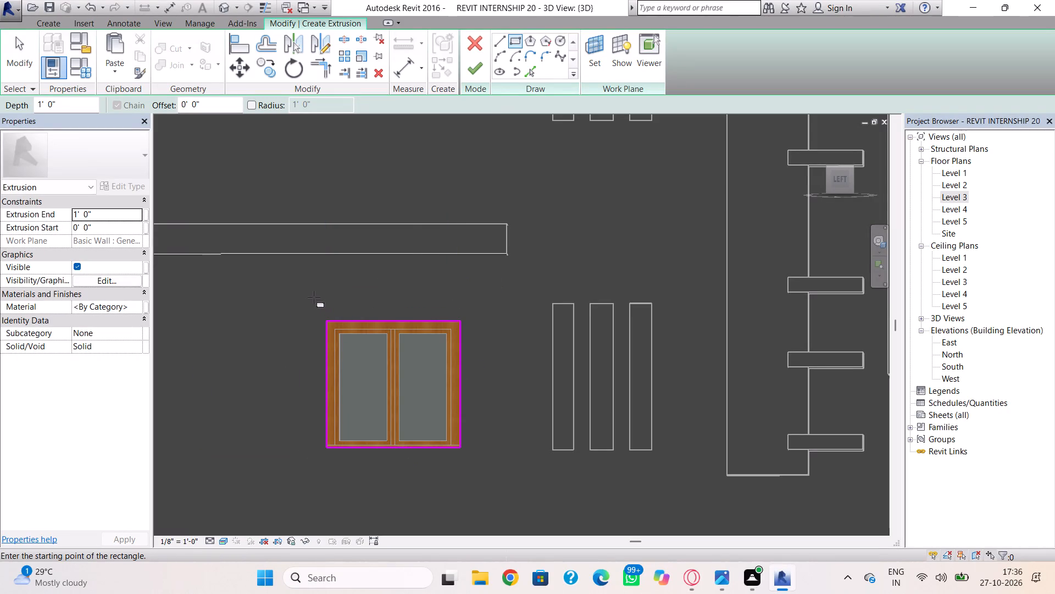
Sketch a second, larger rectangle about 5'-11" high around the window outline.
click(314, 297)
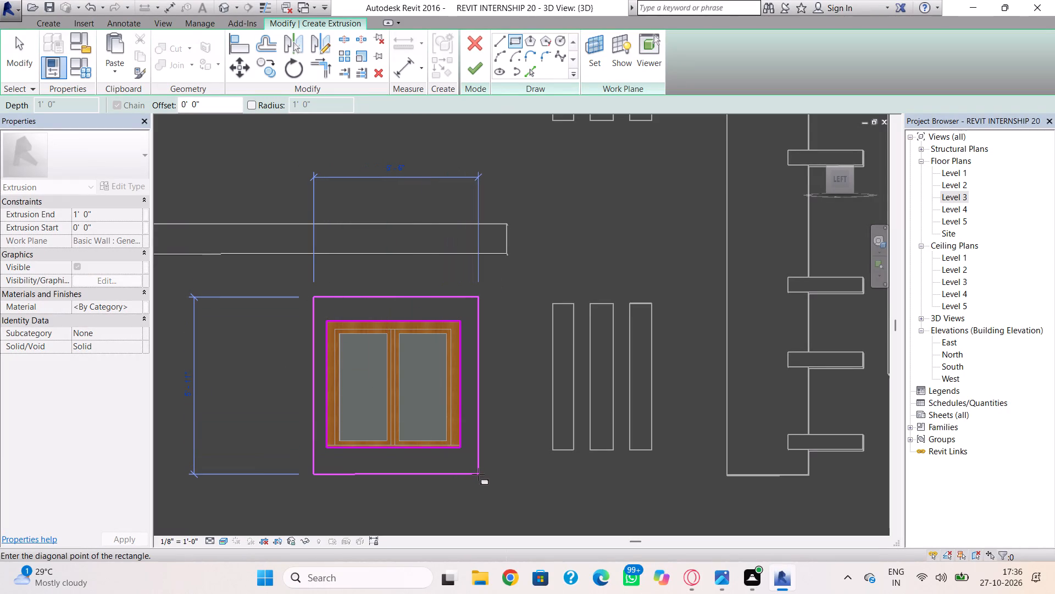
click(482, 474)
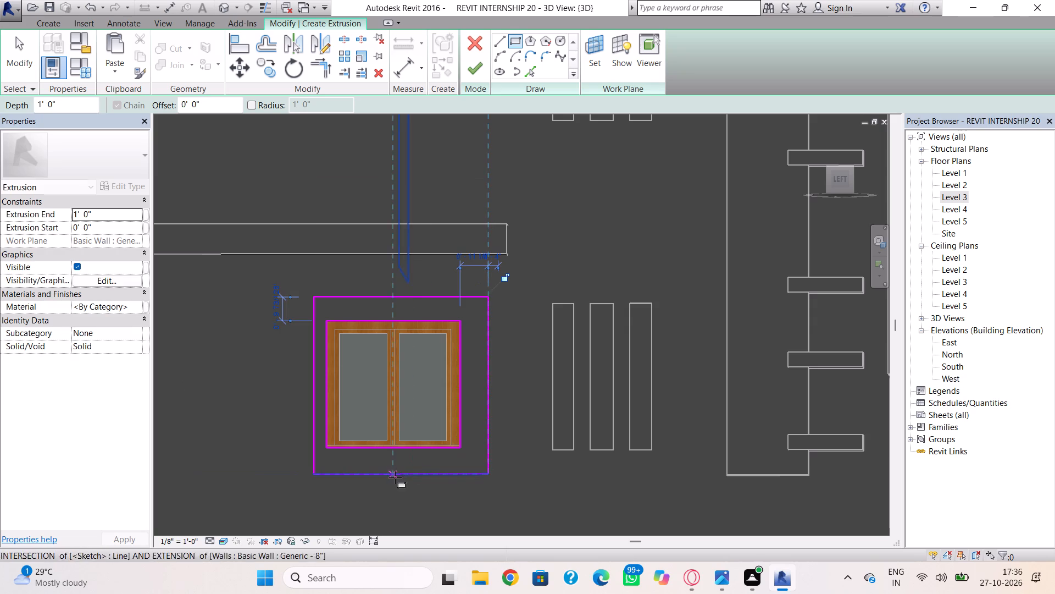
key(Escape)
key(Escape)
Nudge the outer rectangle's north, top, south and bottom edges outward to even out the border around the window.
click(320, 444)
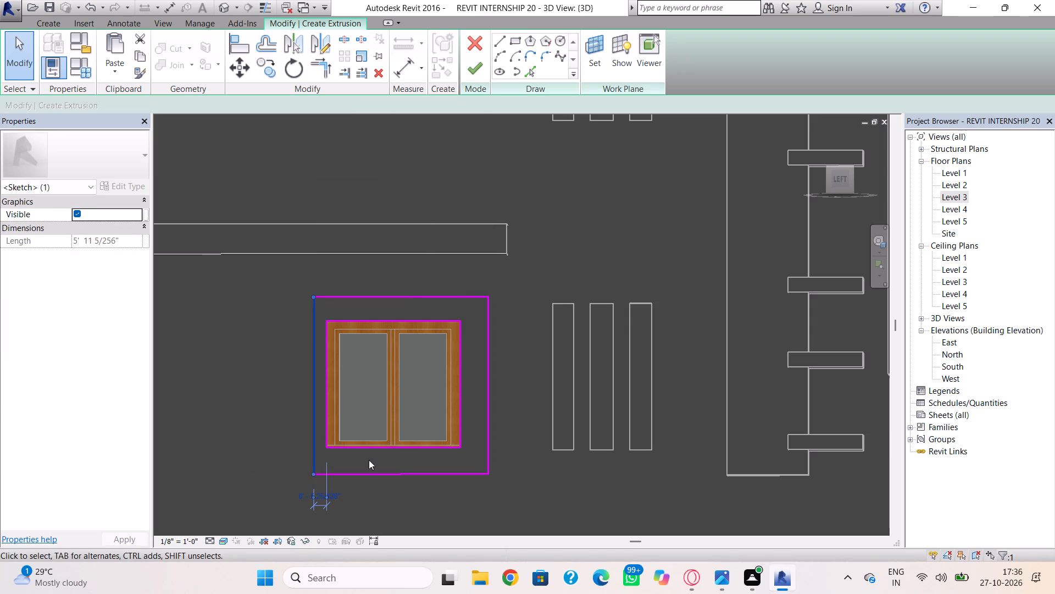
key(Left)
key(Left)
key(Left)
key(Left)
key(Left)
key(Left)
key(Left)
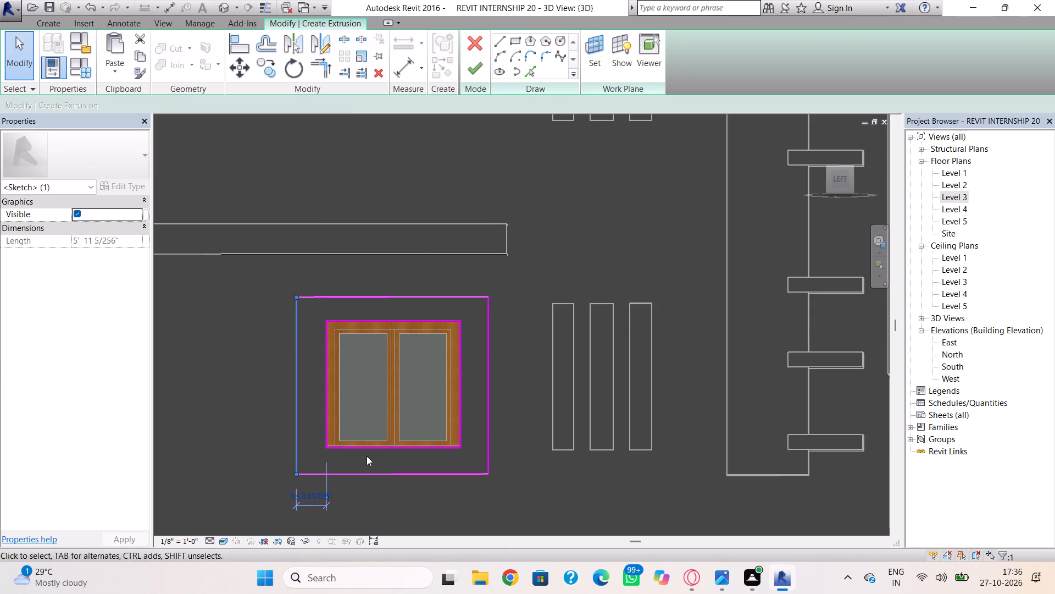
click(371, 302)
key(Up)
key(Up)
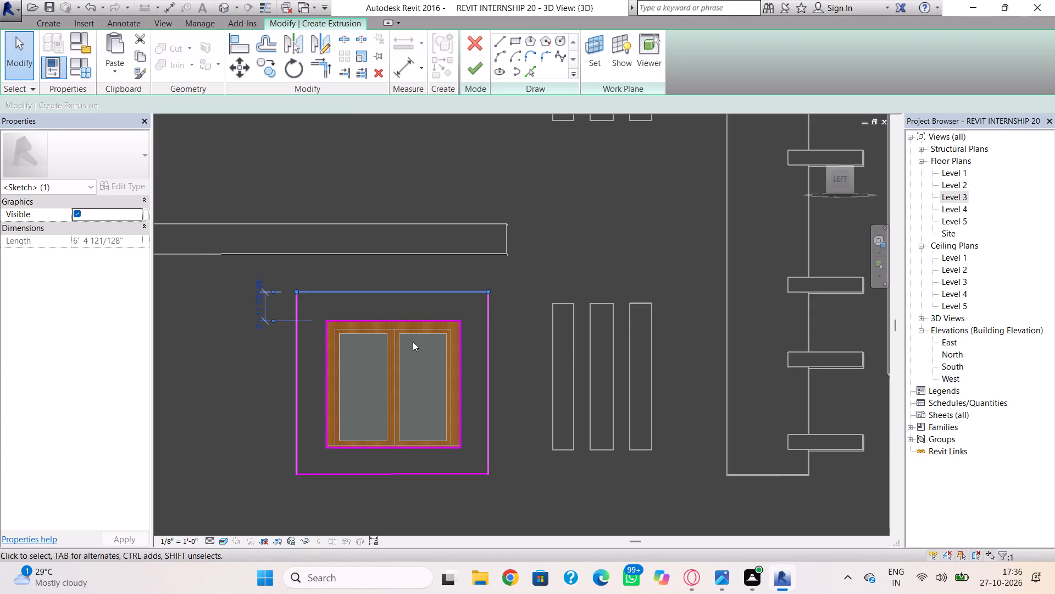
click(487, 379)
key(Right)
key(Right)
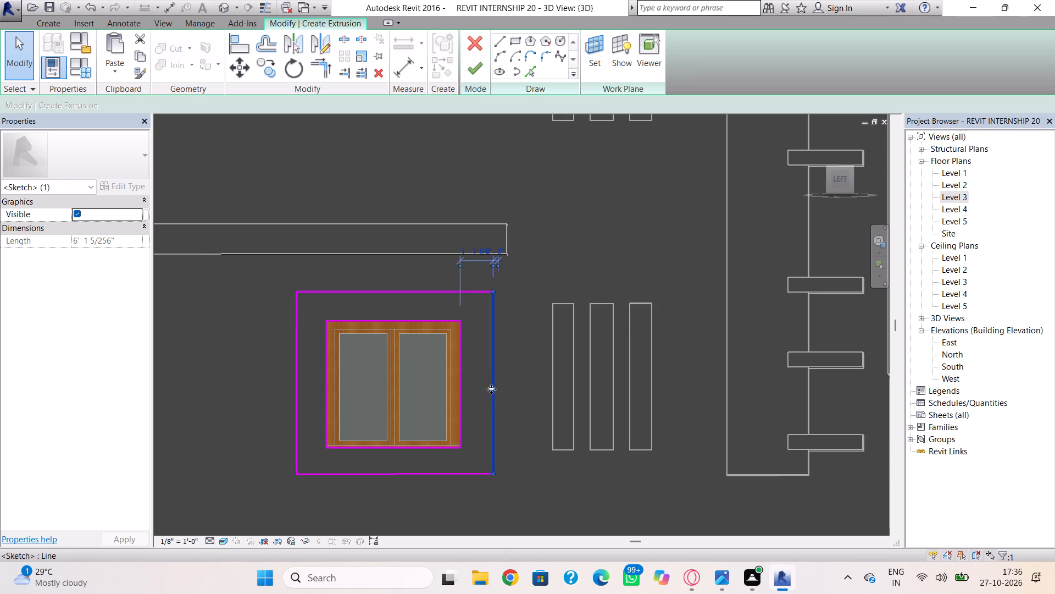
click(452, 474)
key(Down)
click(513, 375)
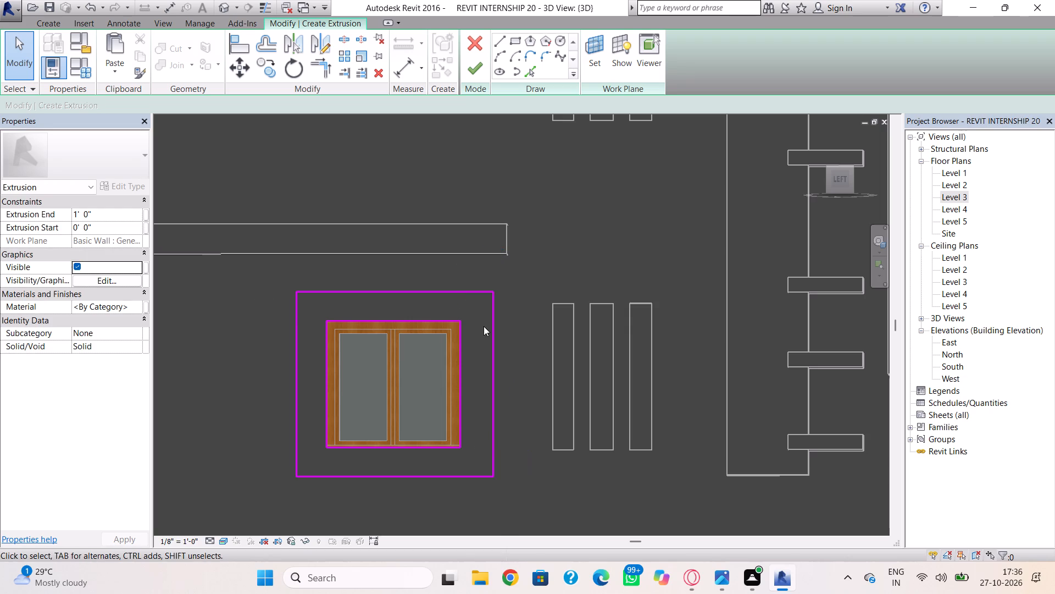
Finish the window surround extrusion and adjust its front and back faces so the frame projects outward from the west wall.
click(469, 70)
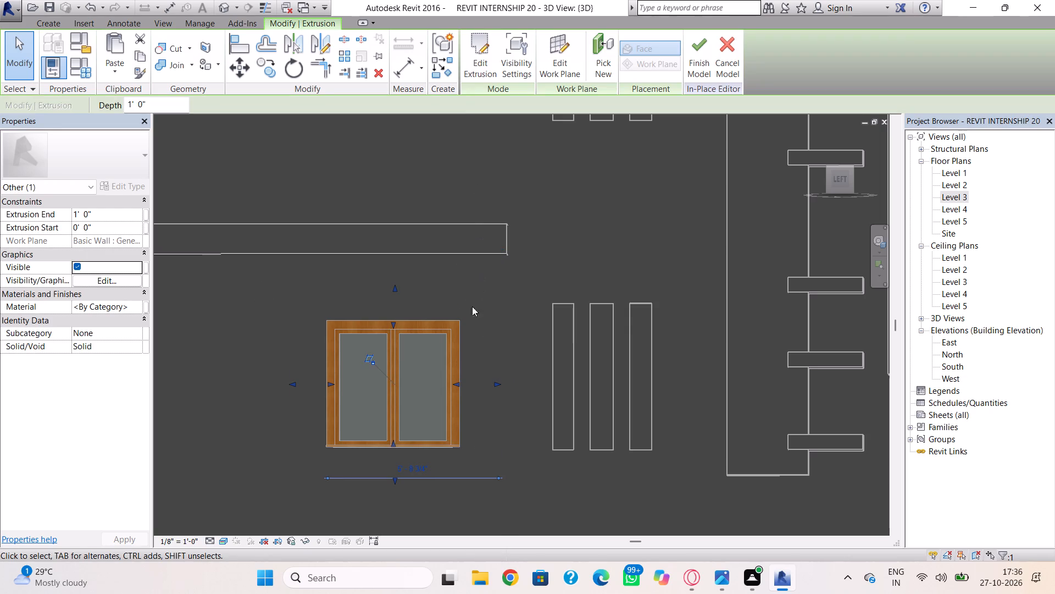
shift+right_drag(394, 338, 492, 400)
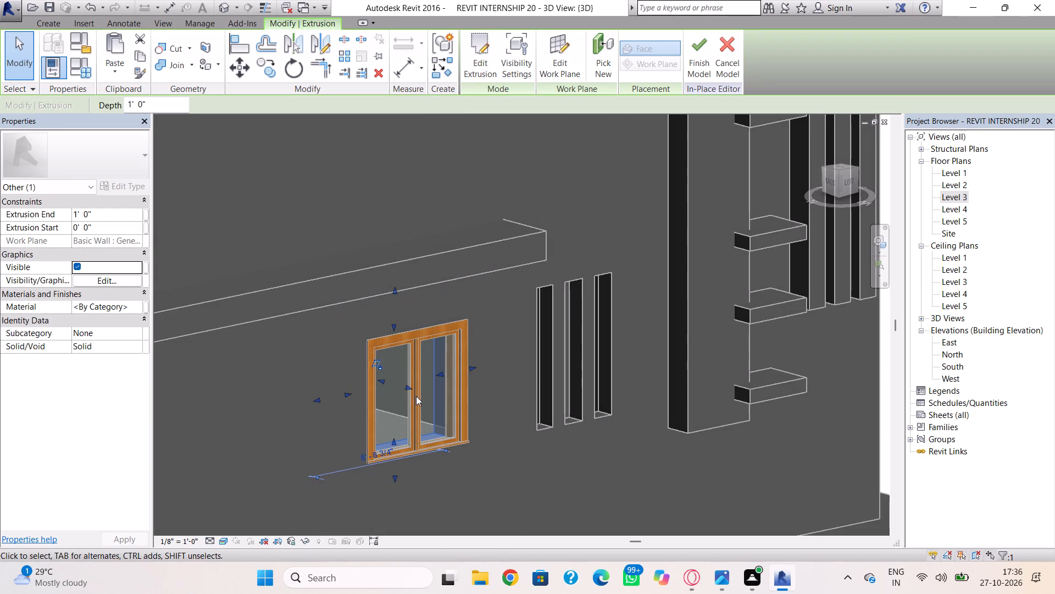
drag(411, 387, 445, 406)
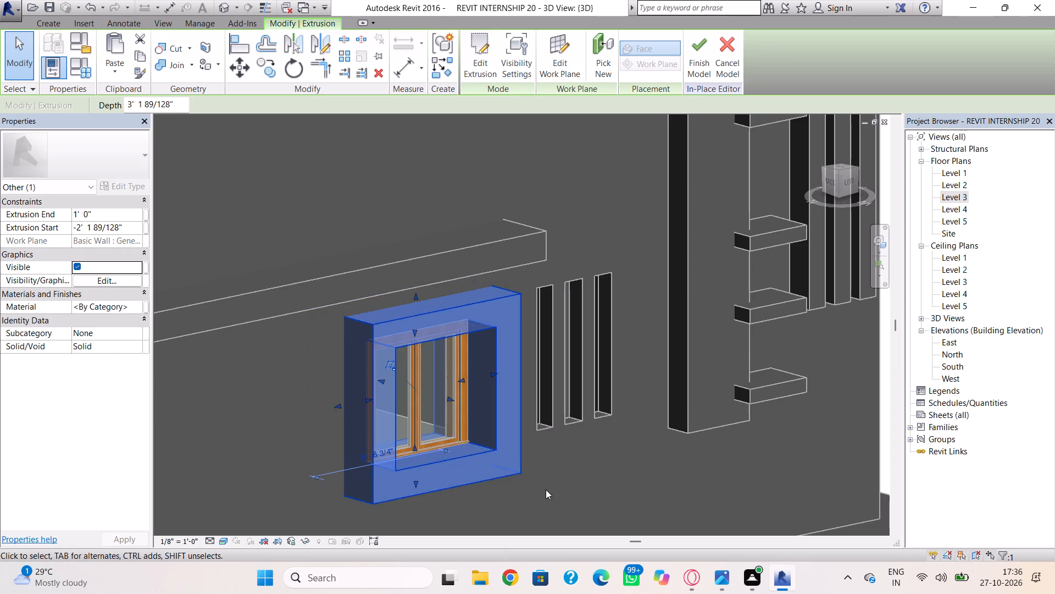
click(546, 490)
click(506, 415)
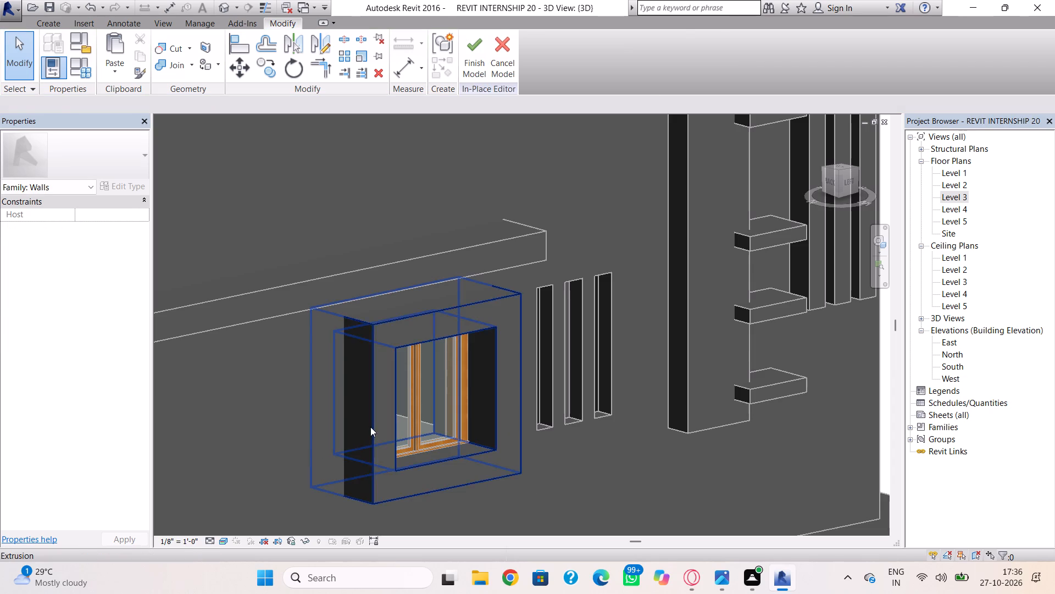
click(370, 427)
drag(382, 381, 403, 392)
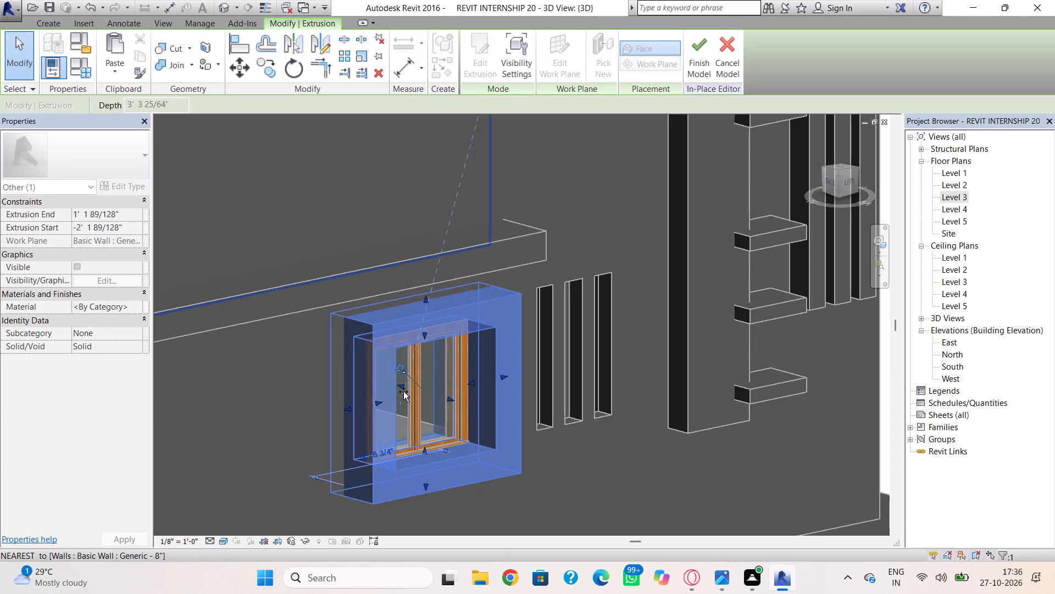
drag(403, 392, 405, 393)
drag(452, 399, 449, 398)
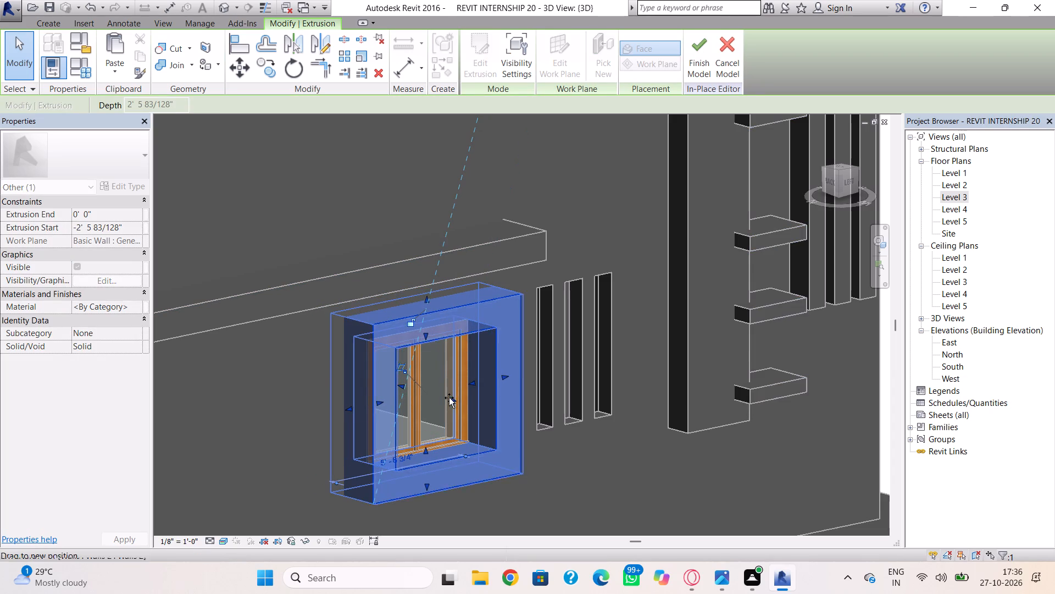
drag(449, 398, 438, 391)
click(286, 406)
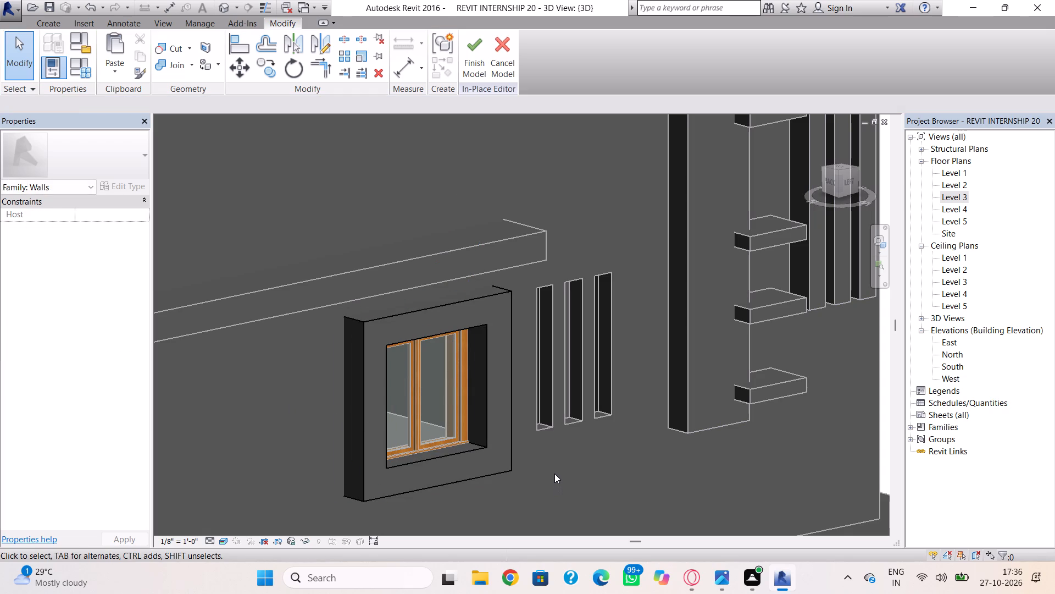
Examine the window surround's projection on the west wall from several angles.
scroll(554, 471, down, 3)
middle_drag(548, 471, 477, 396)
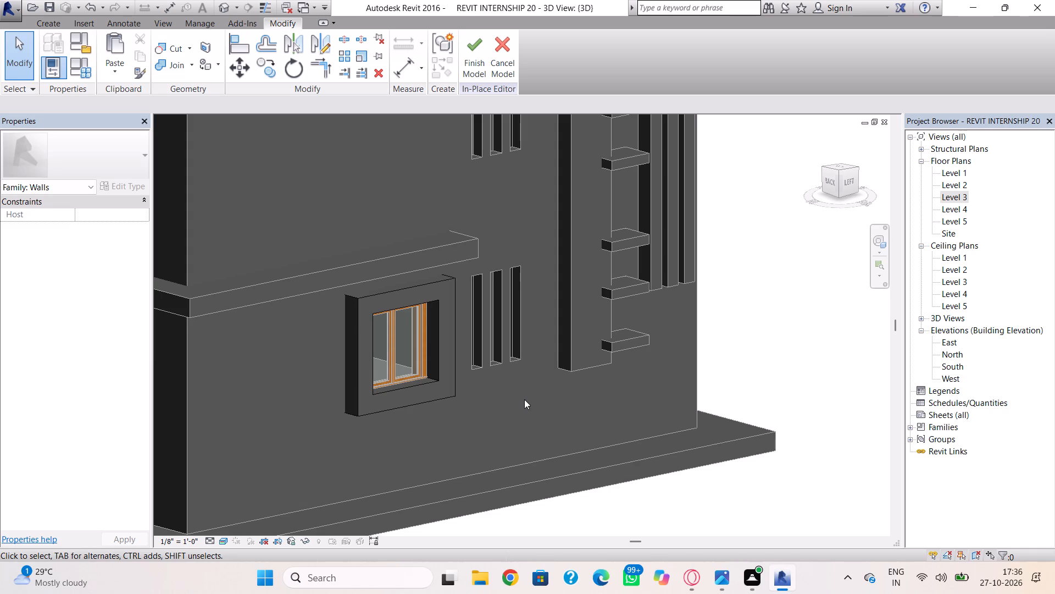
shift+right_drag(524, 399, 462, 388)
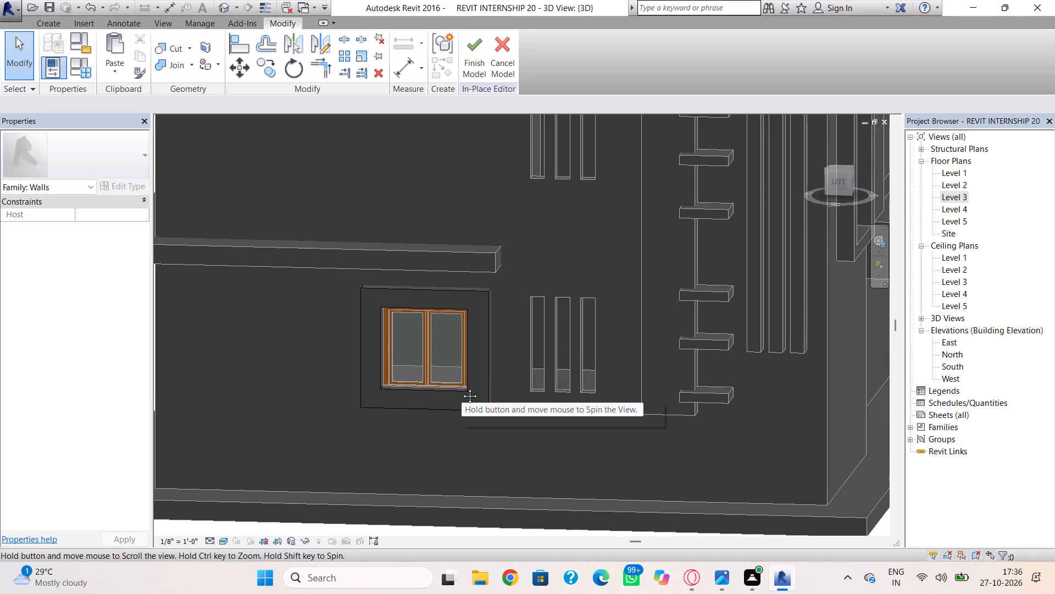
shift+right_drag(462, 388, 479, 411)
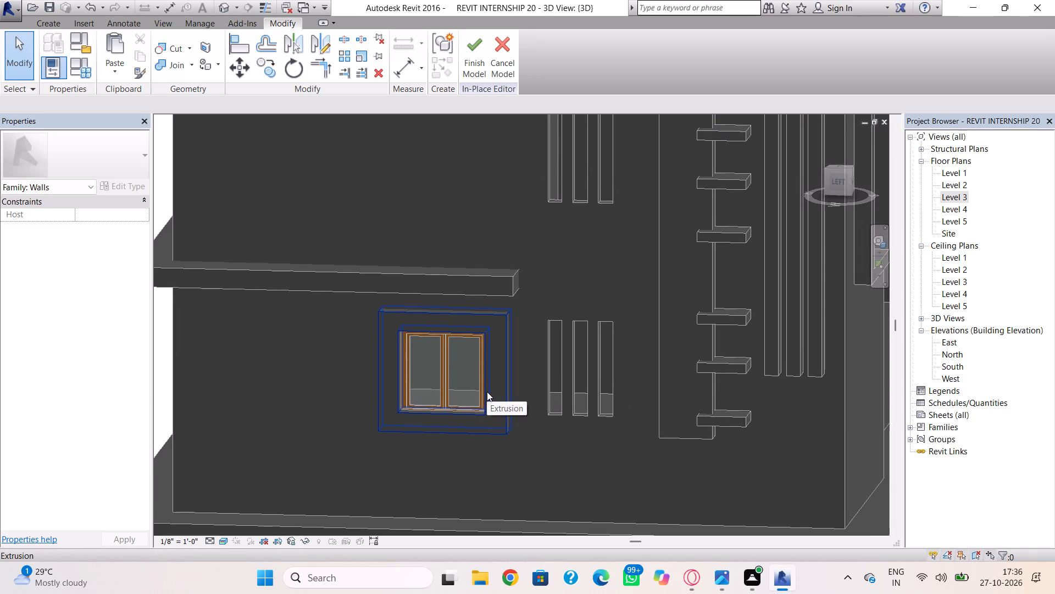
scroll(475, 392, down, 1)
scroll(397, 369, down, 3)
middle_drag(414, 395, 421, 418)
shift+right_drag(340, 333, 415, 339)
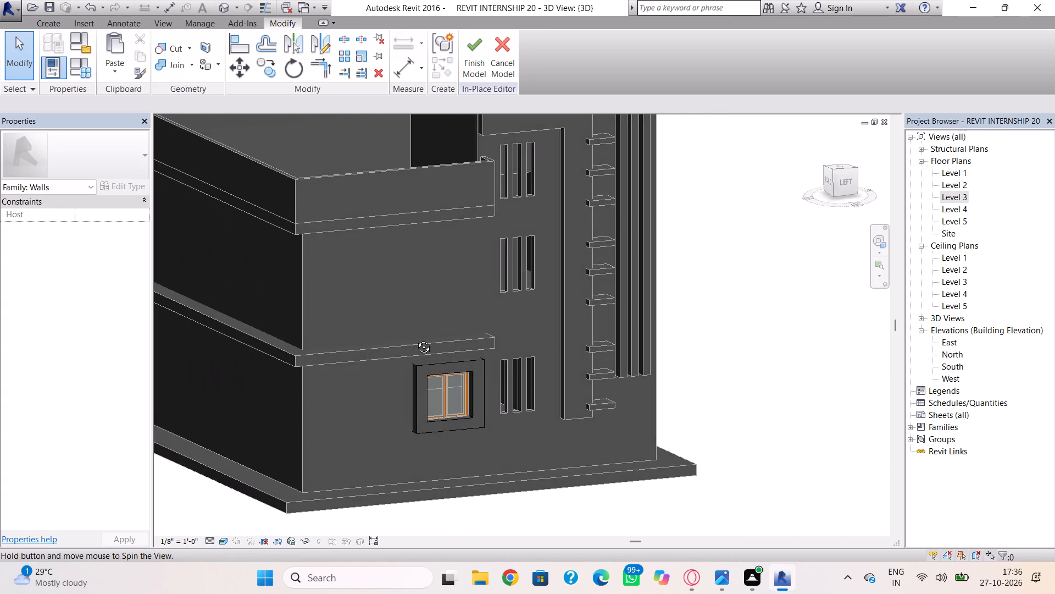
shift+right_drag(415, 339, 375, 286)
Start an extrusion and sketch a rectangle about 18'-2" high on the west elevation, from above the parapet down to the lower slab's top.
double_click(841, 184)
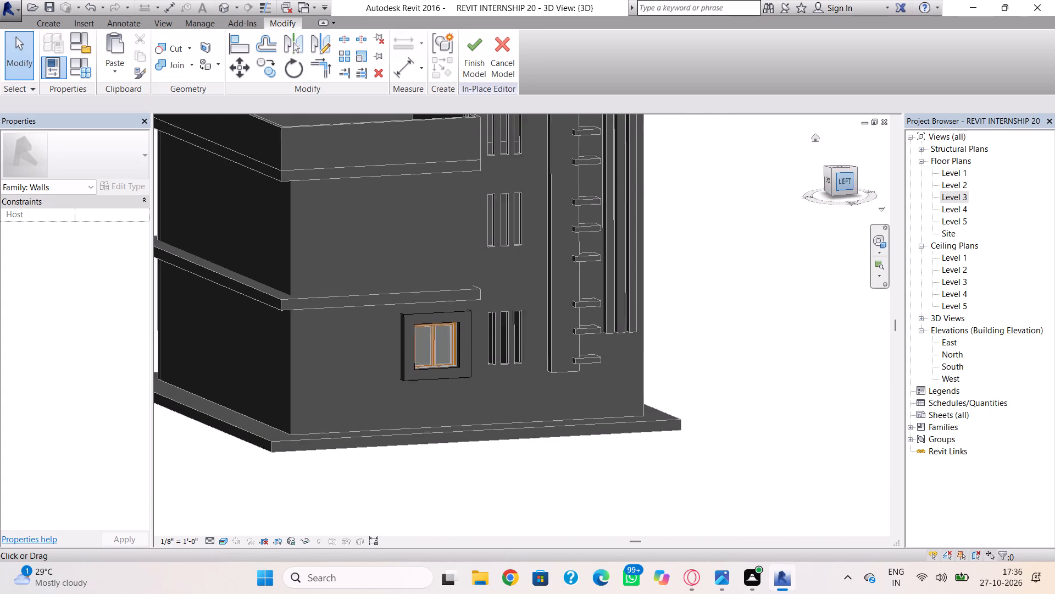
scroll(689, 250, up, 6)
middle_drag(363, 333, 380, 283)
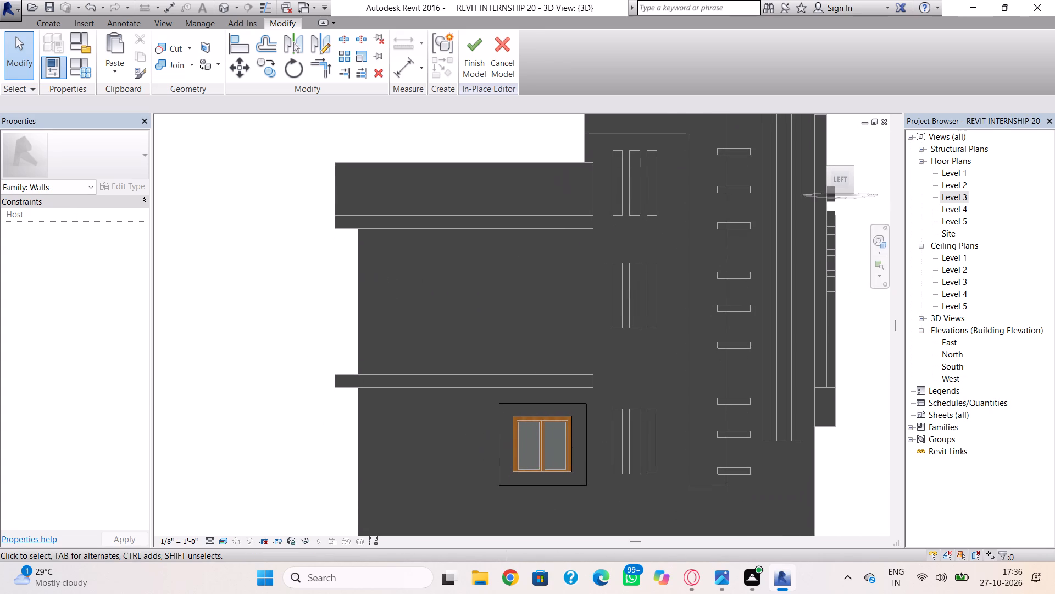
click(59, 25)
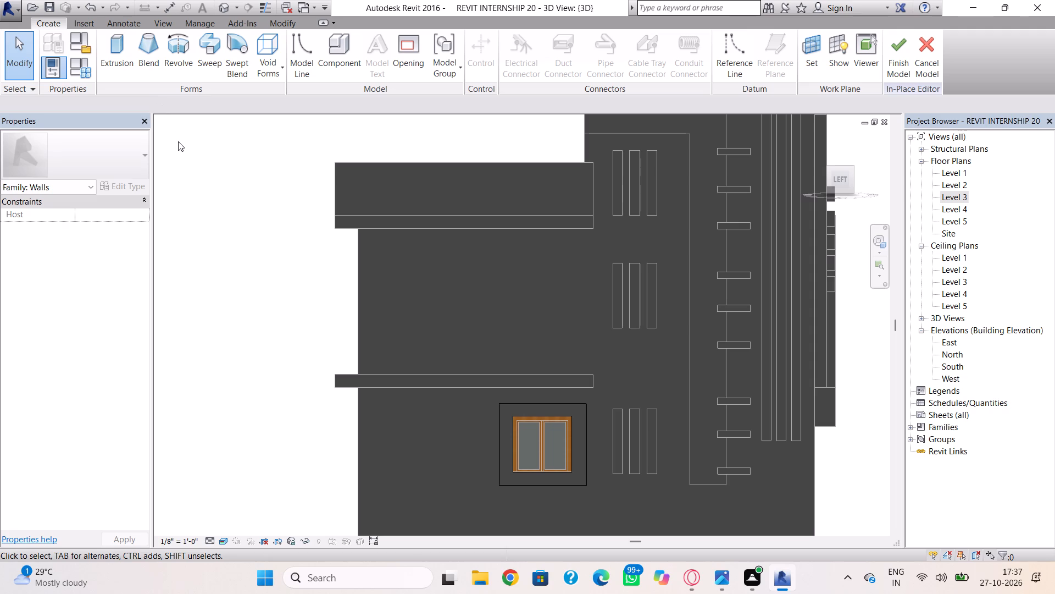
click(116, 47)
shift+right_click(406, 281)
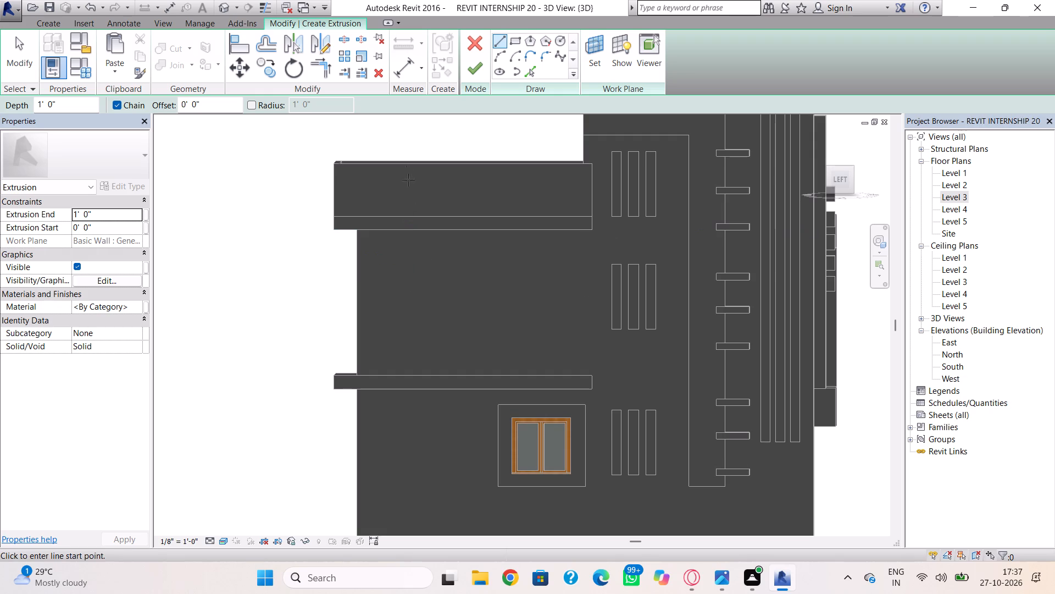
click(397, 144)
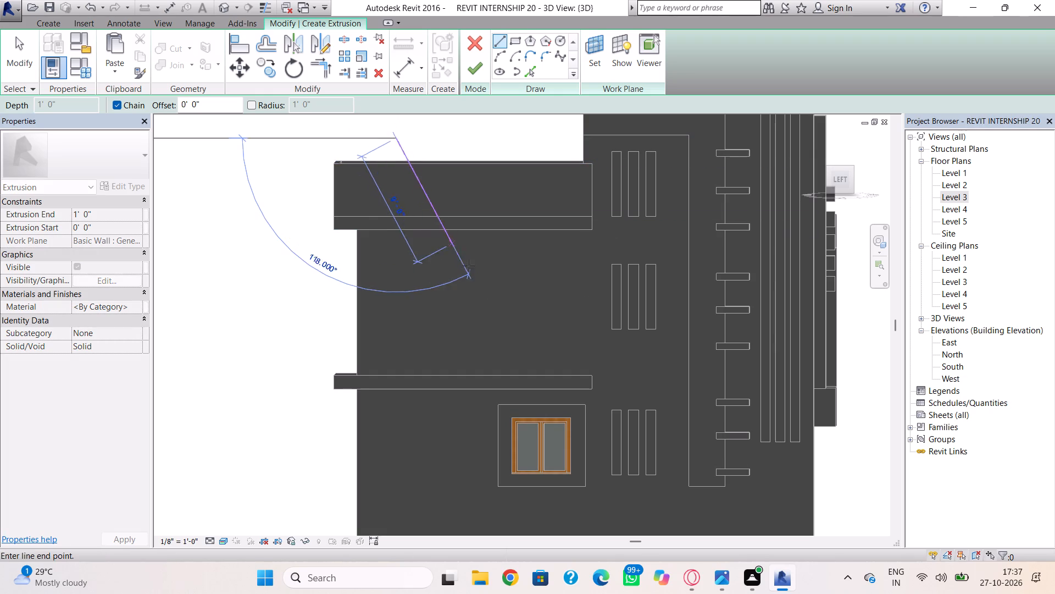
click(510, 41)
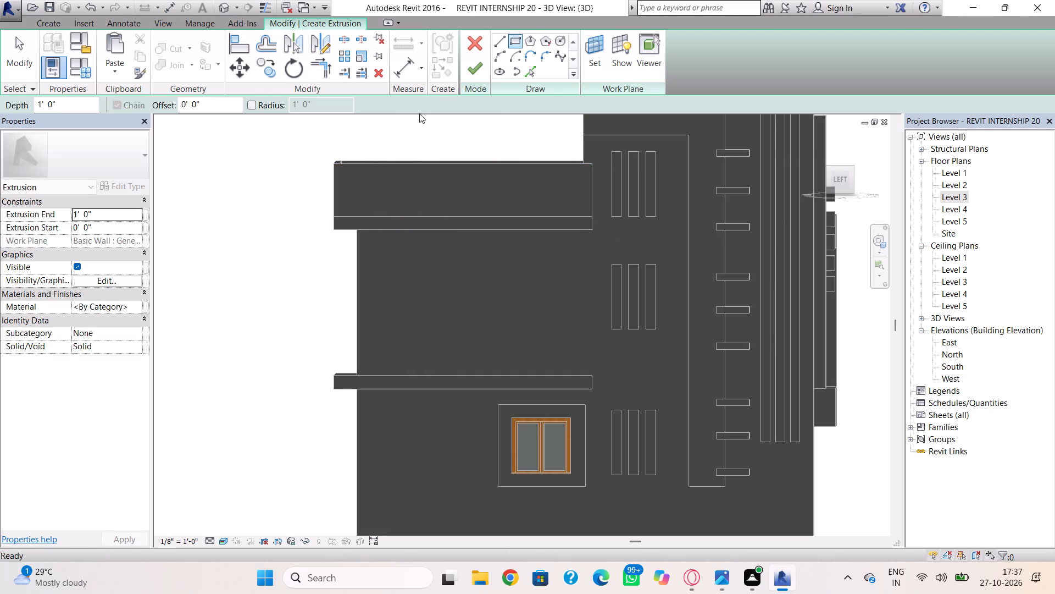
click(385, 134)
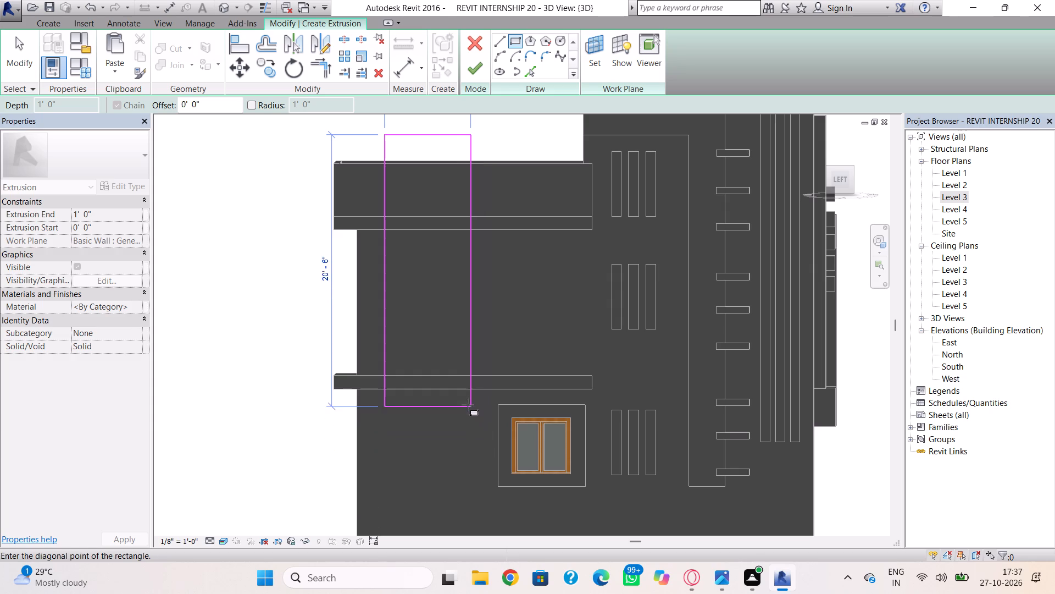
click(453, 380)
key(Escape)
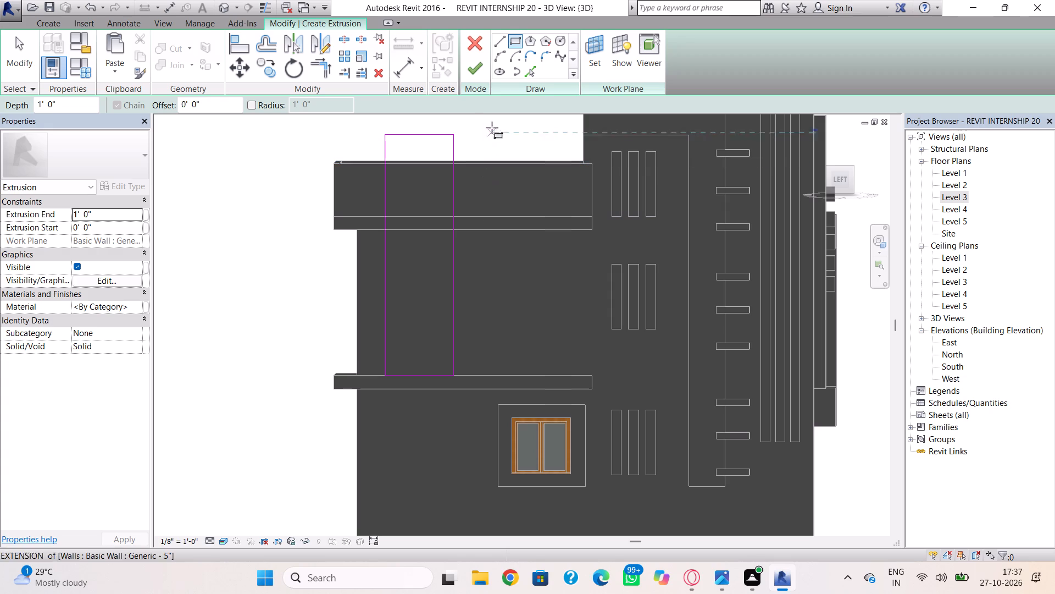
key(Escape)
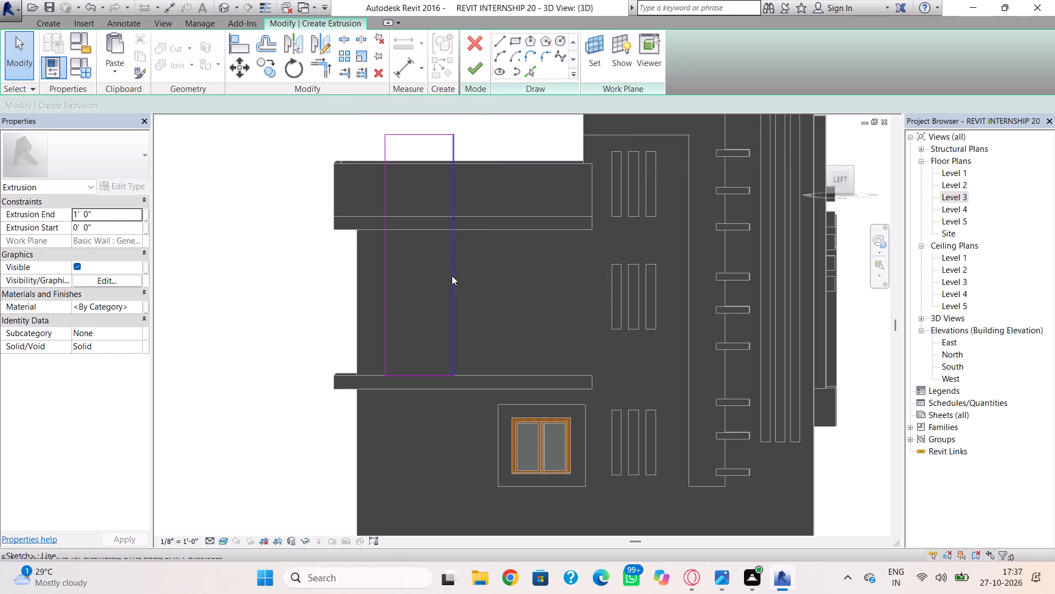
Nudge the tall rectangle's south edge slightly outward and finish the extrusion.
click(452, 276)
key(Right)
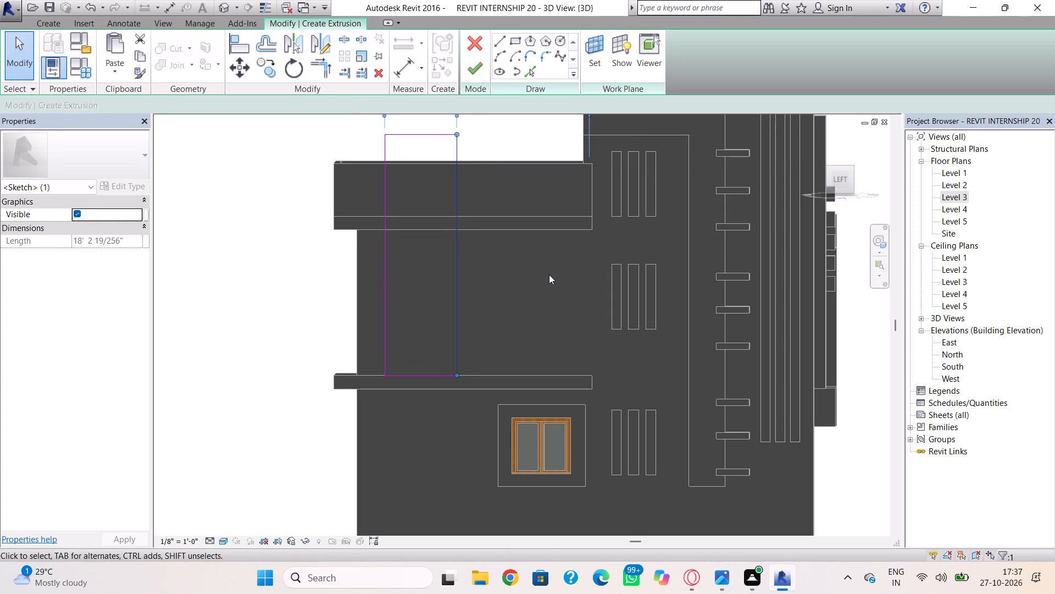
key(Escape)
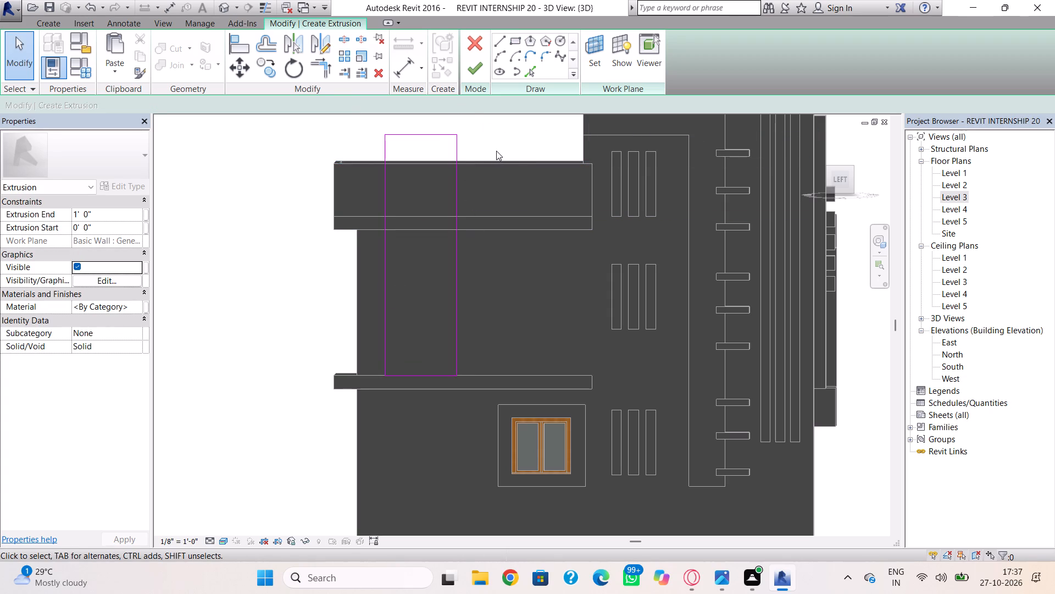
click(485, 71)
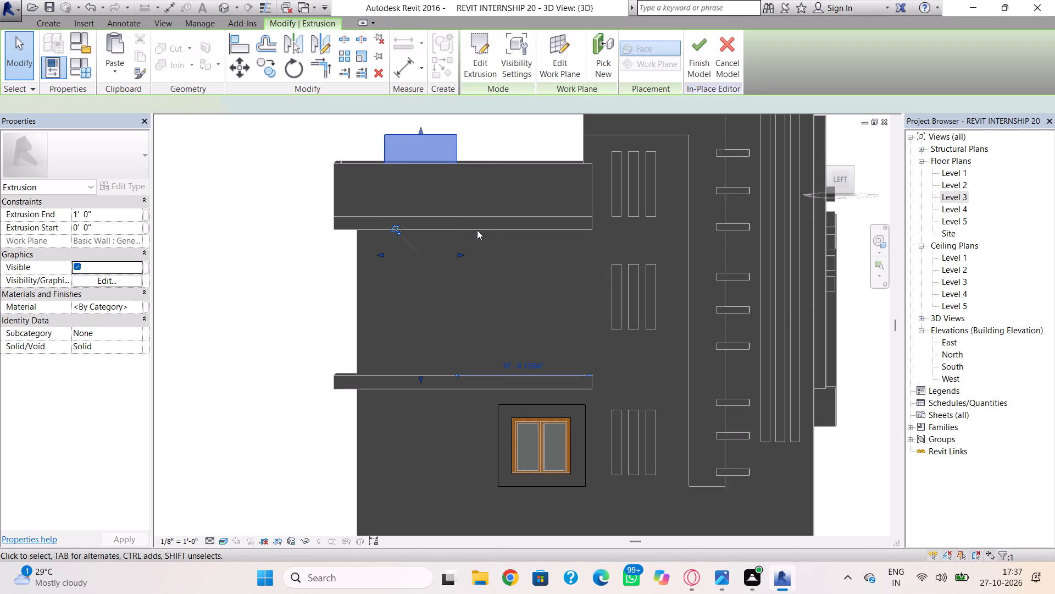
Stretch the tall block outward from the west wall to about 3'-9 1/2" deep, with its back face at -0' 9".
shift+right_drag(470, 243, 581, 329)
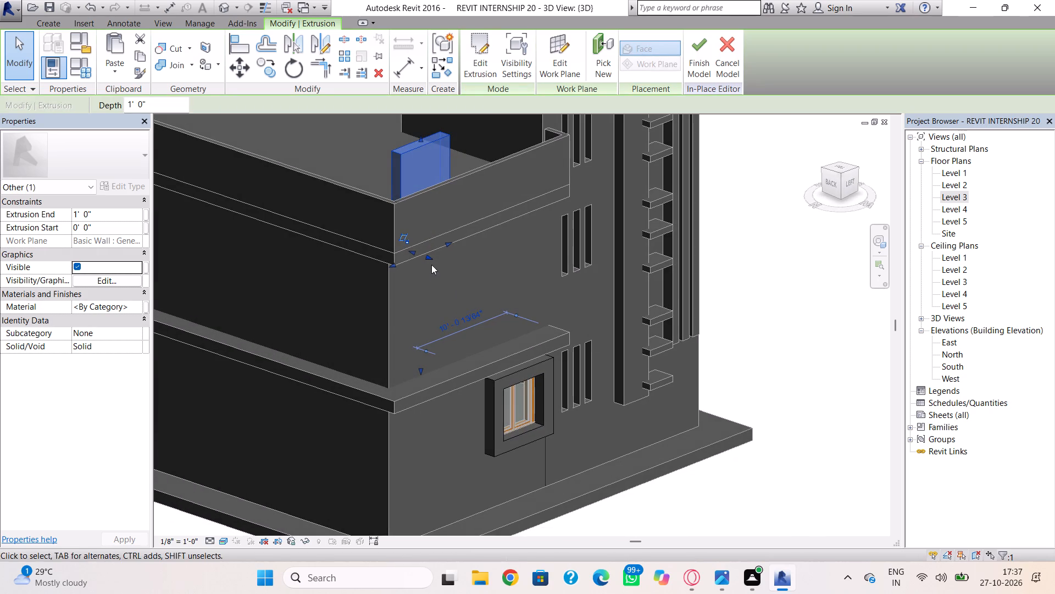
drag(430, 262, 453, 281)
click(529, 276)
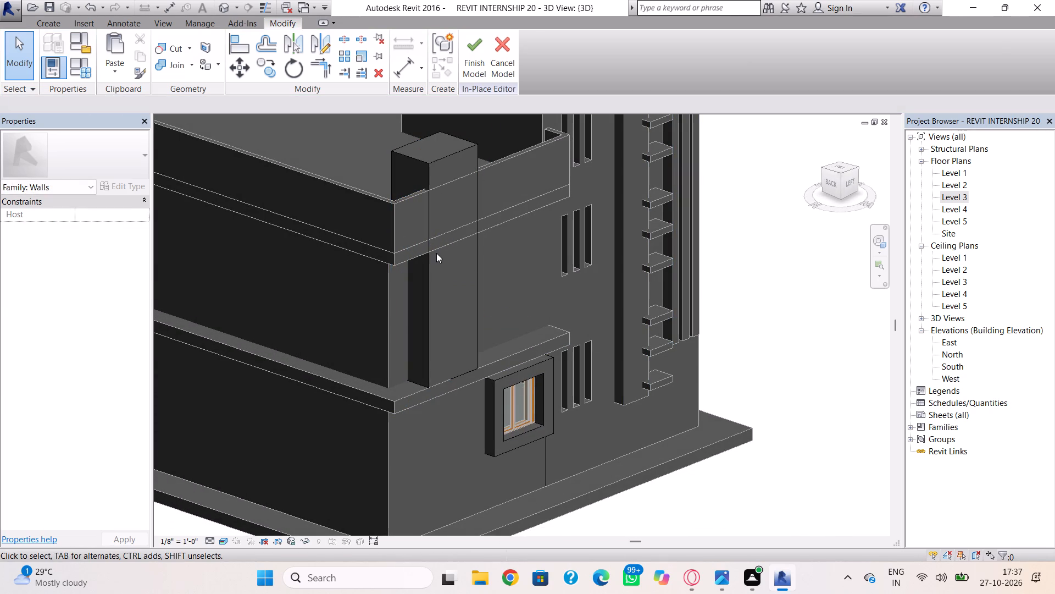
click(430, 268)
drag(413, 254, 429, 264)
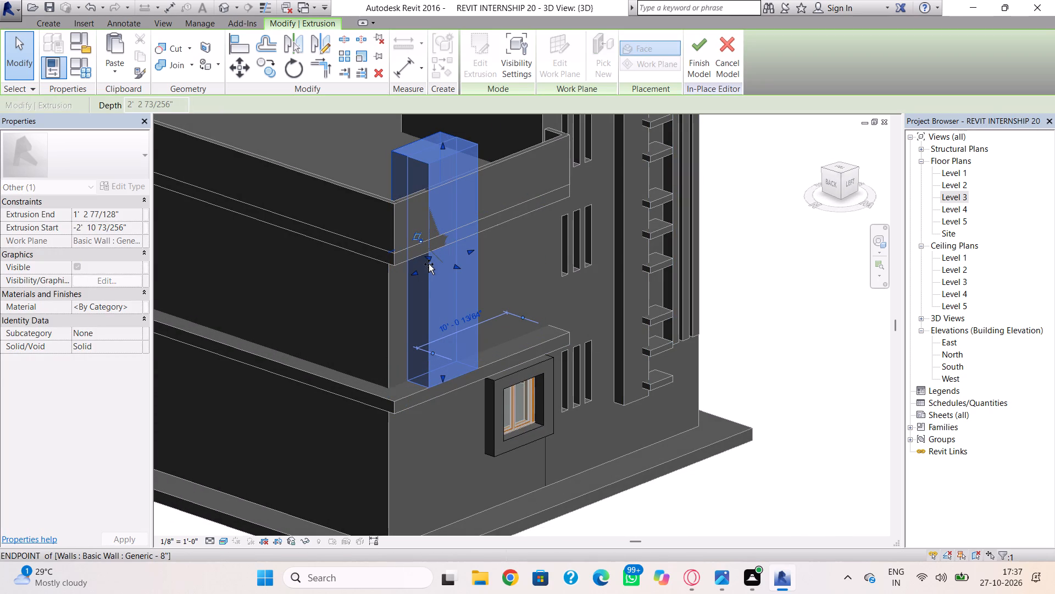
drag(429, 264, 434, 271)
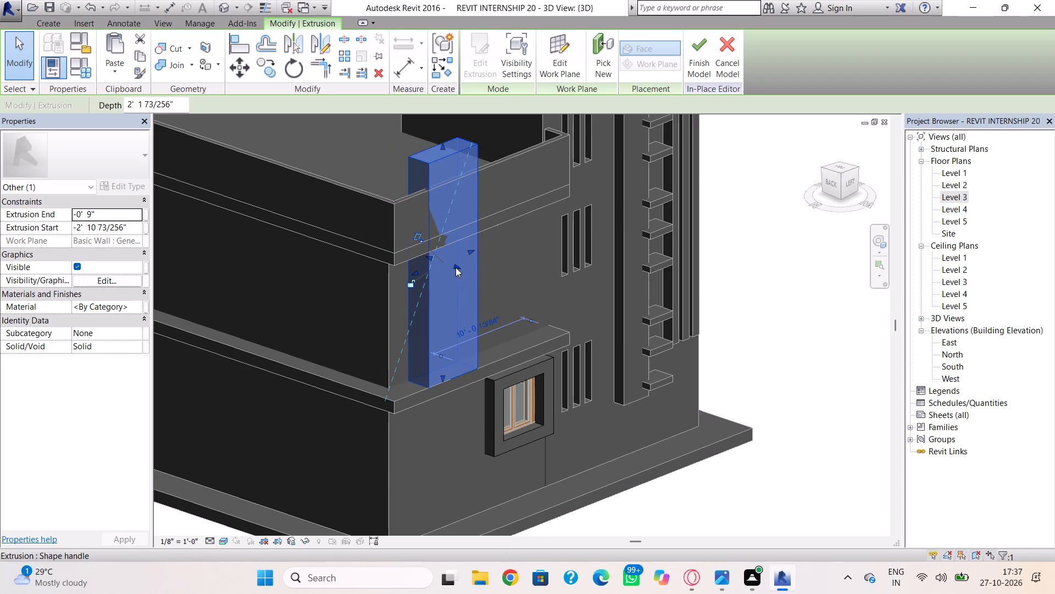
drag(456, 267, 468, 276)
click(468, 276)
click(543, 267)
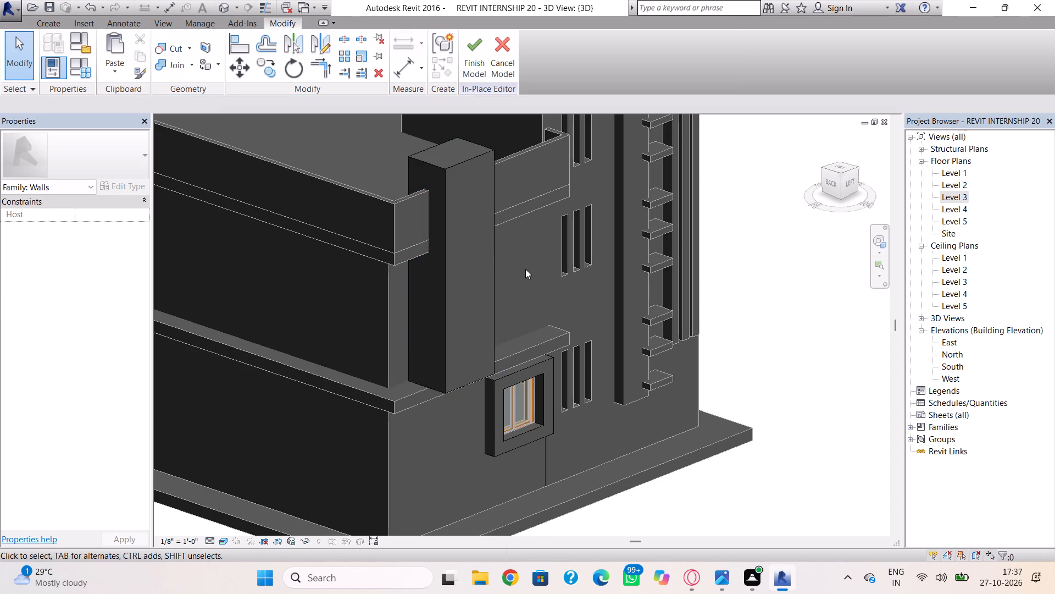
Pull the tall block's outer face slightly back toward the west wall to reduce its projection.
shift+right_drag(549, 262, 331, 246)
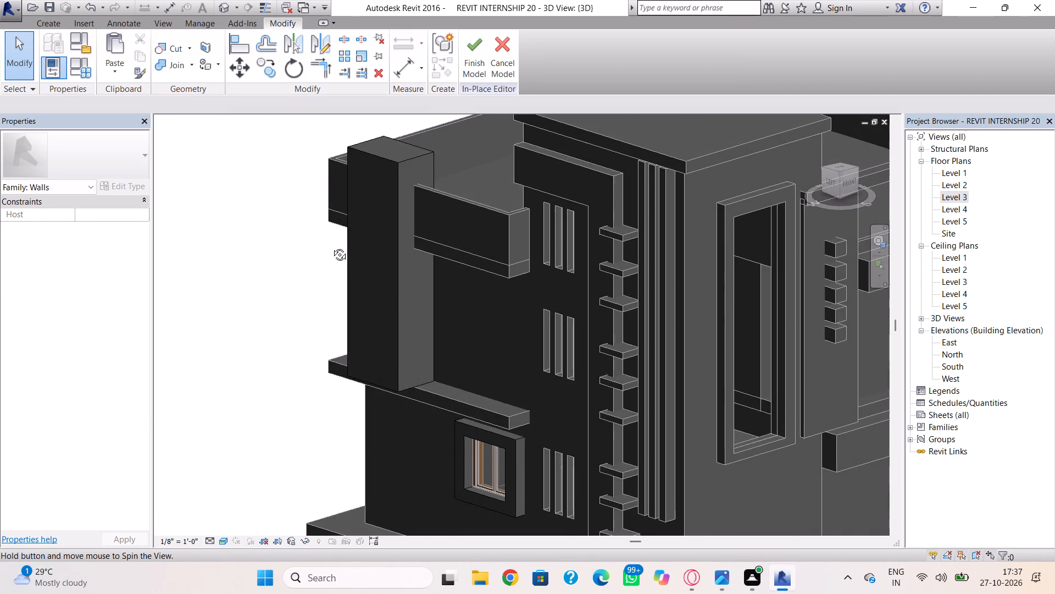
shift+right_drag(331, 246, 329, 244)
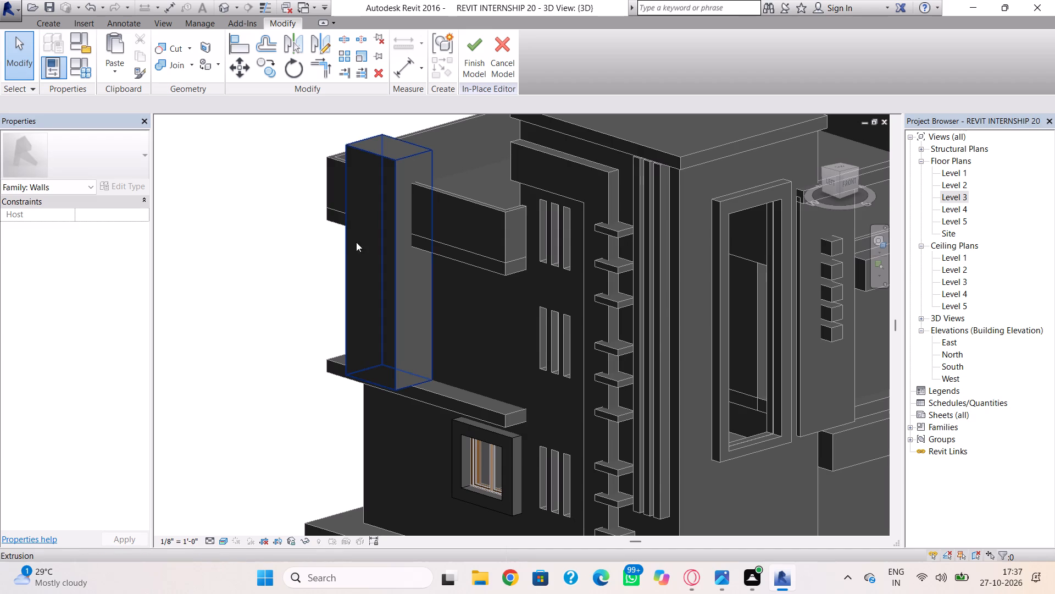
click(391, 251)
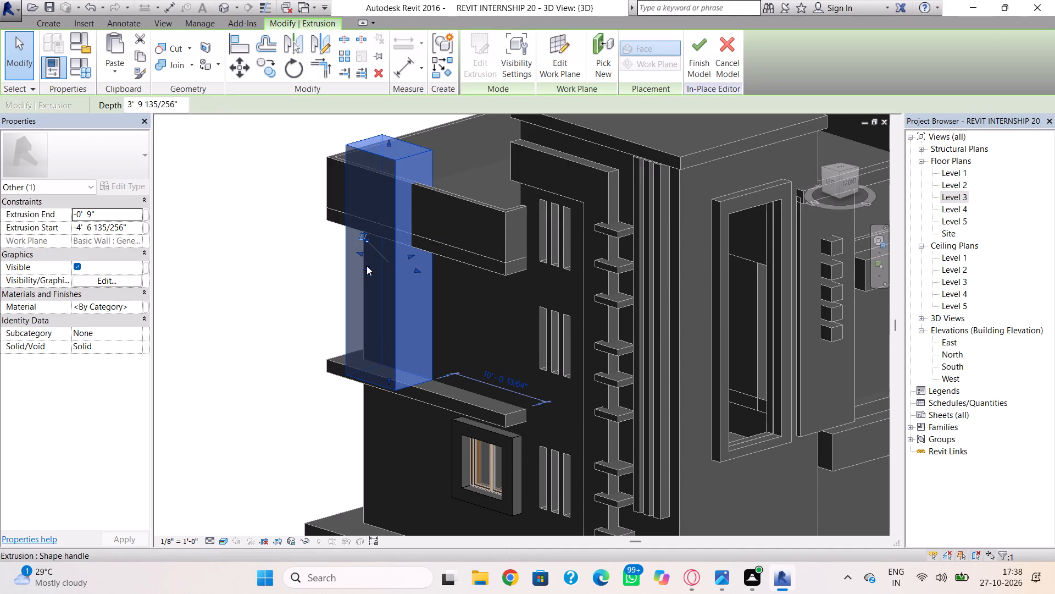
drag(367, 267, 375, 265)
click(491, 306)
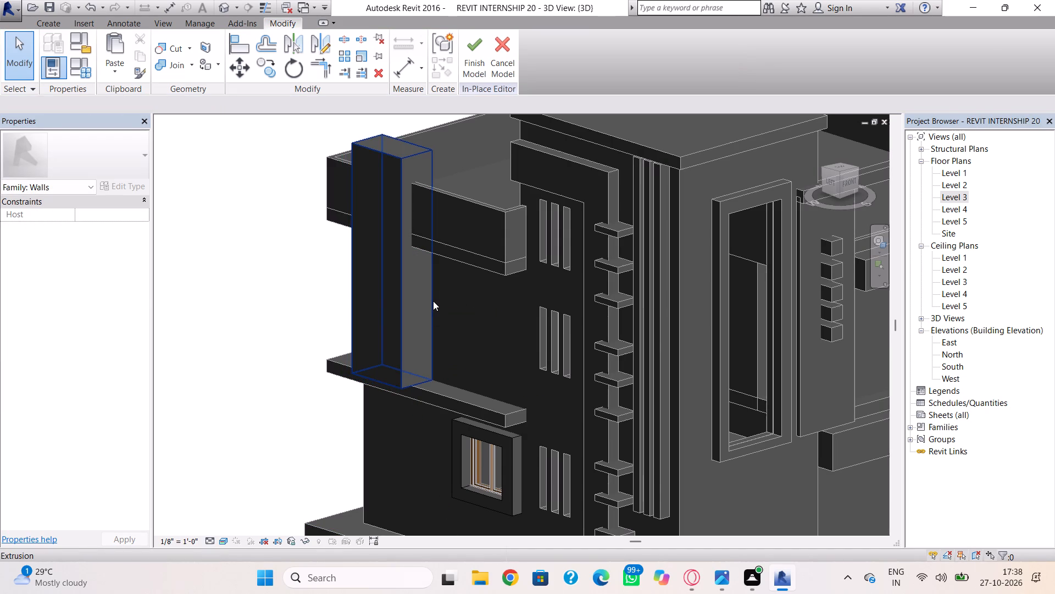
shift+right_drag(433, 301, 541, 233)
right_drag(541, 233, 546, 267)
shift+right_drag(551, 289, 538, 285)
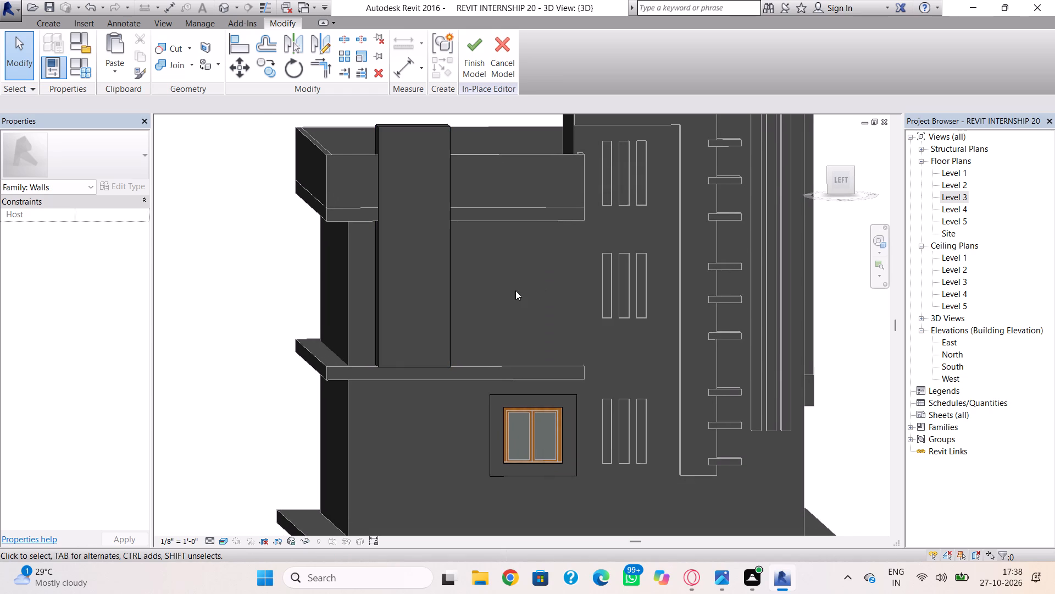
shift+right_drag(522, 290, 513, 279)
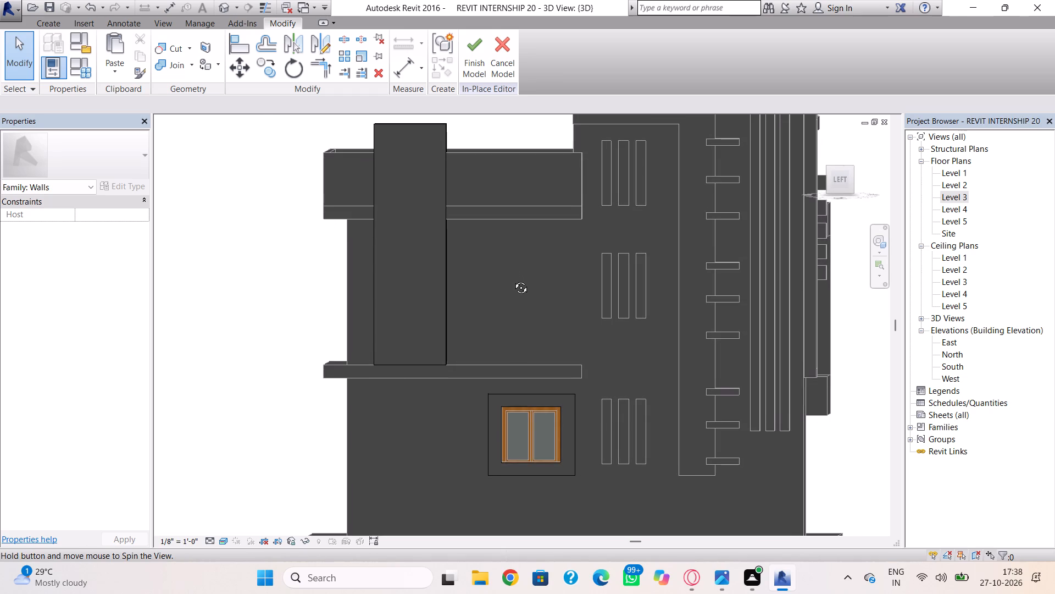
shift+right_drag(513, 279, 512, 278)
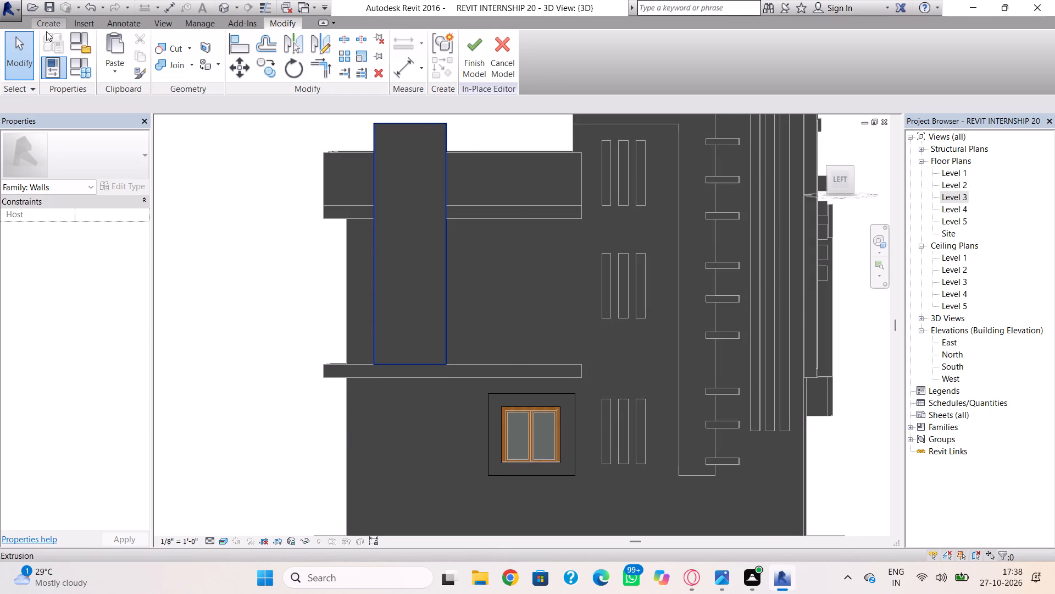
Start an extrusion and sketch a vertical stack of four roughly 1'-6" squares on the upper part of the tall west block.
click(49, 21)
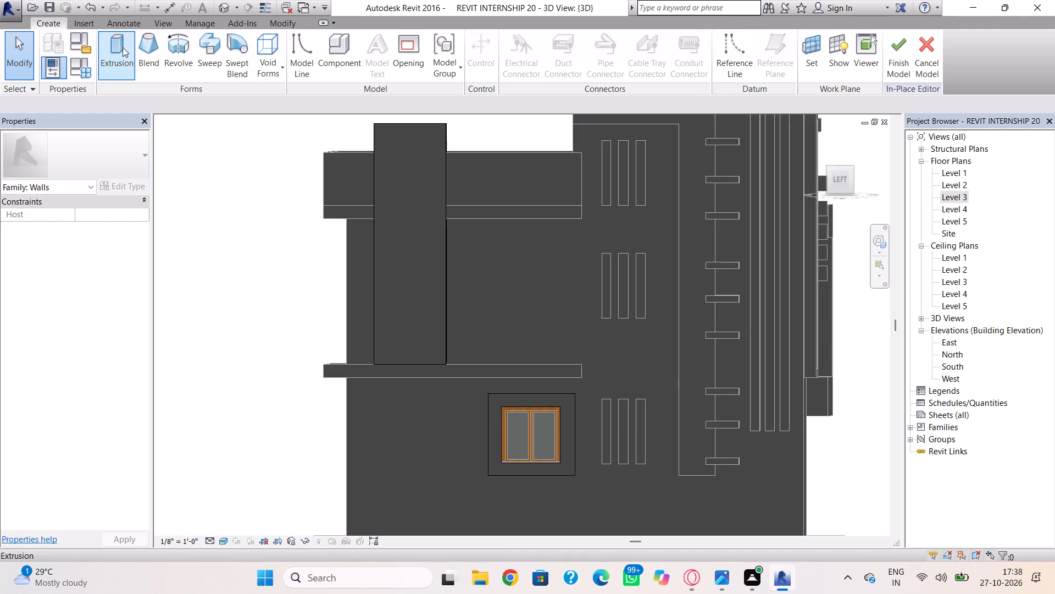
click(121, 47)
click(511, 40)
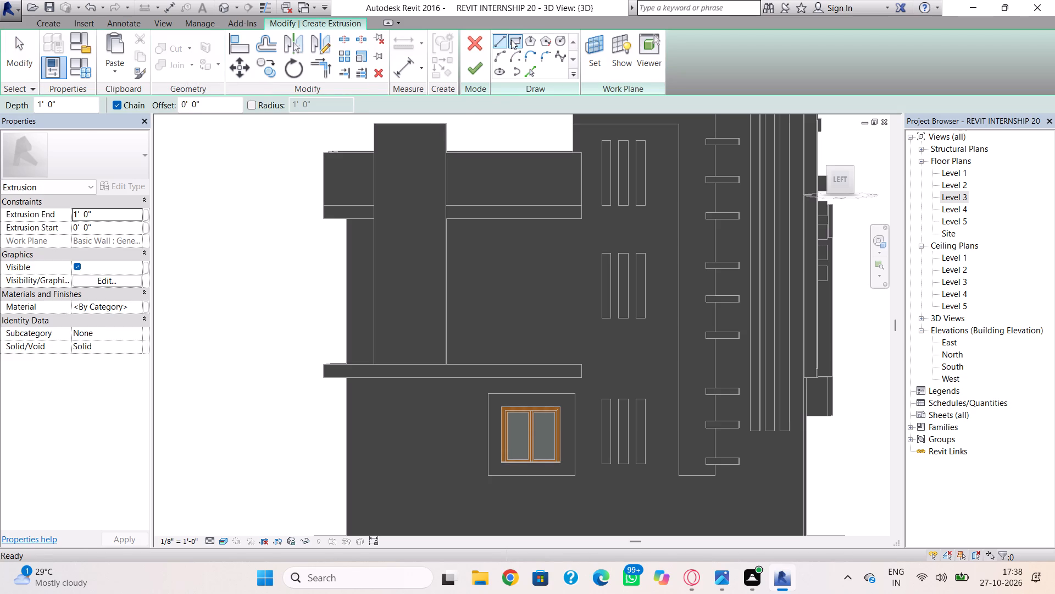
scroll(402, 163, up, 3)
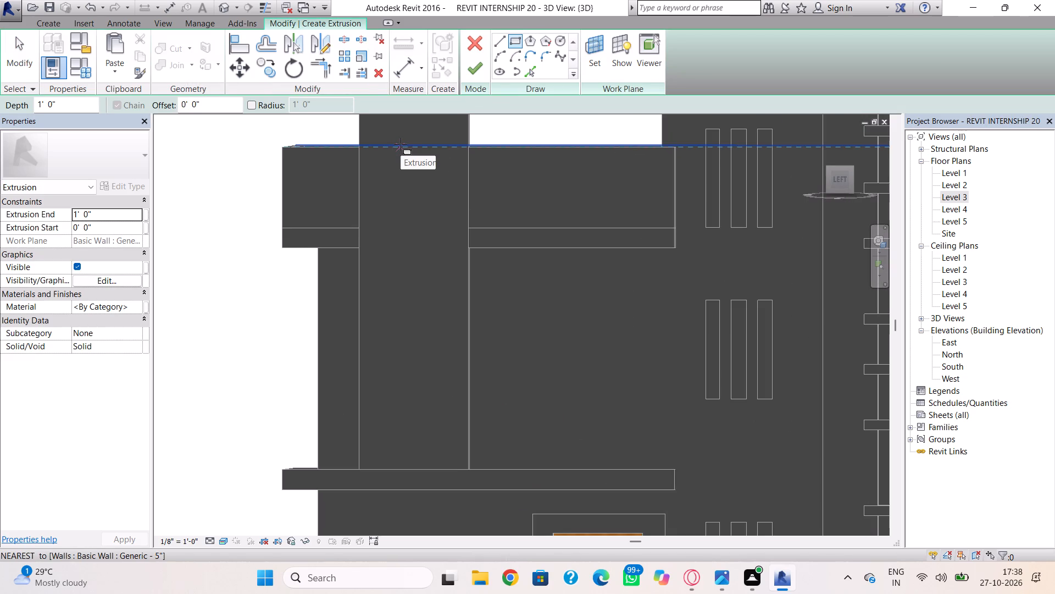
click(402, 136)
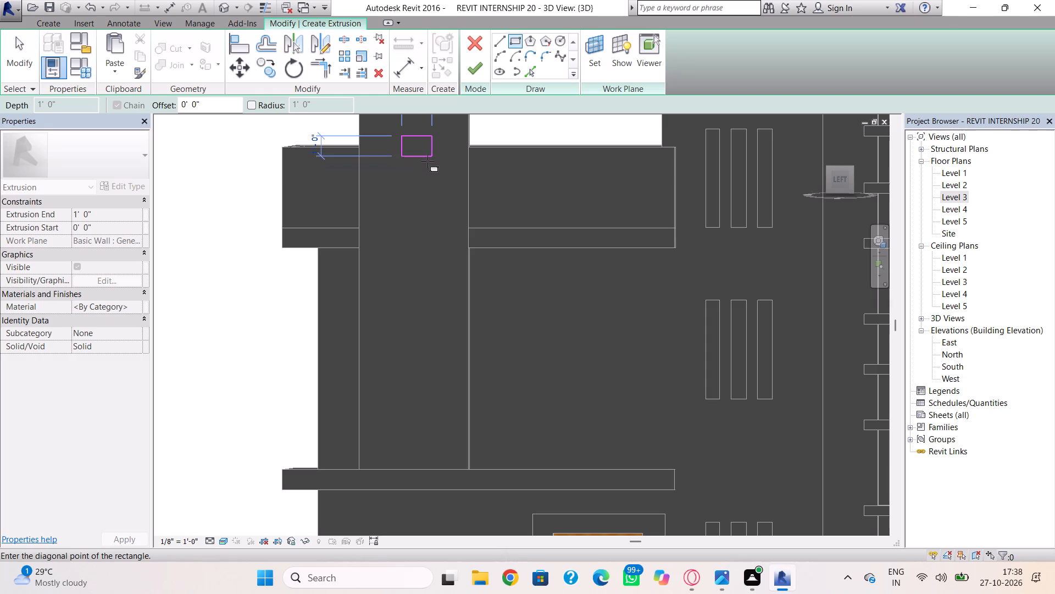
click(429, 165)
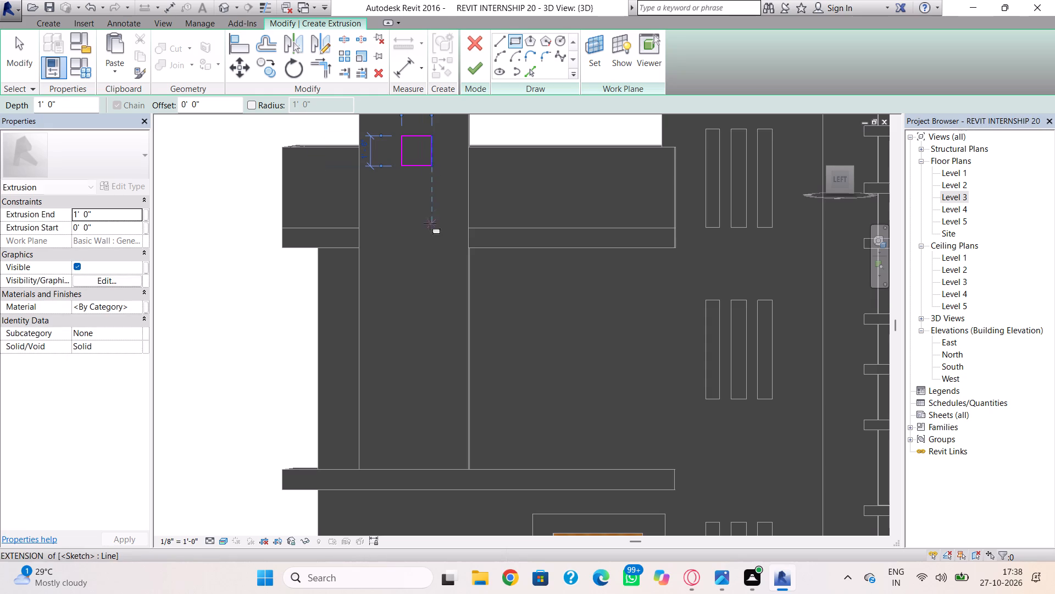
click(406, 191)
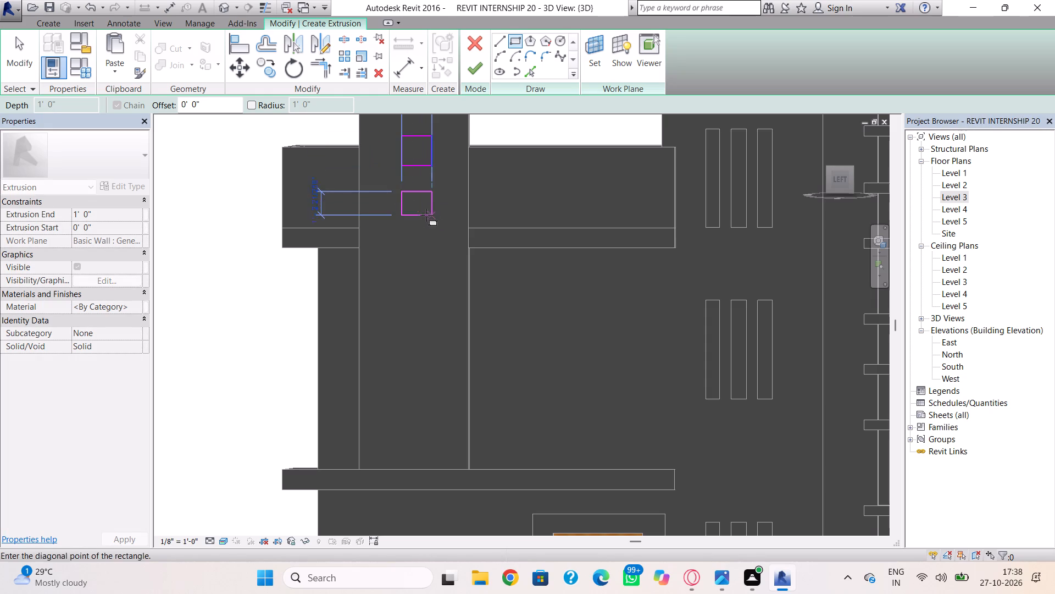
click(436, 221)
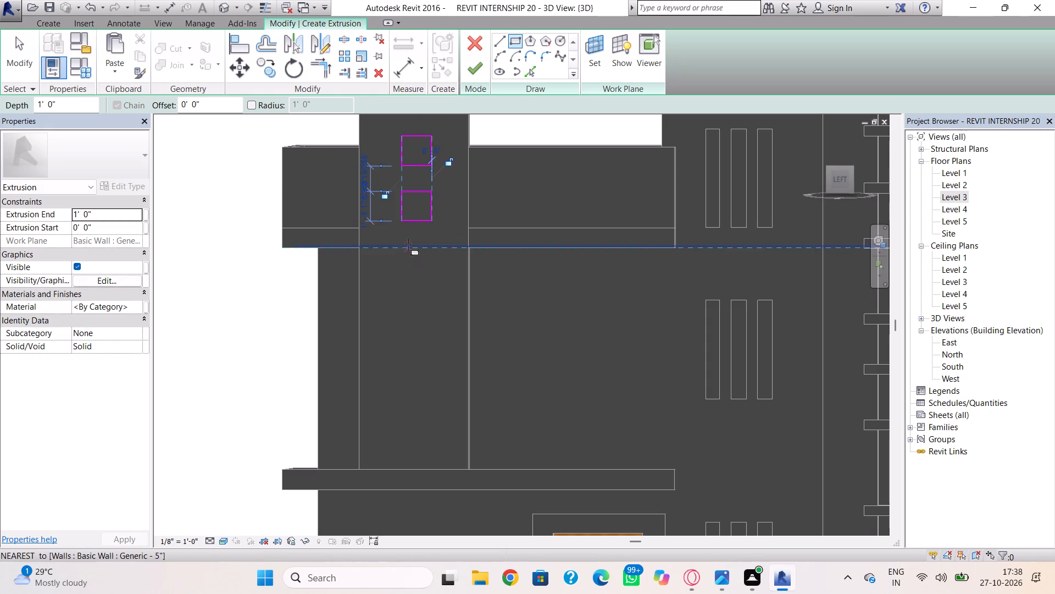
click(406, 237)
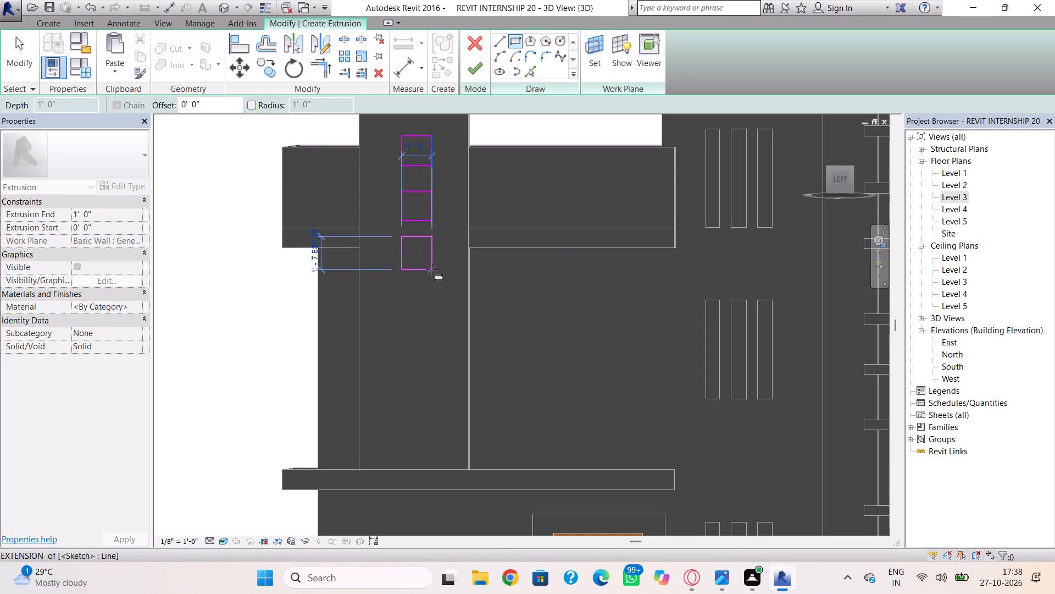
click(431, 269)
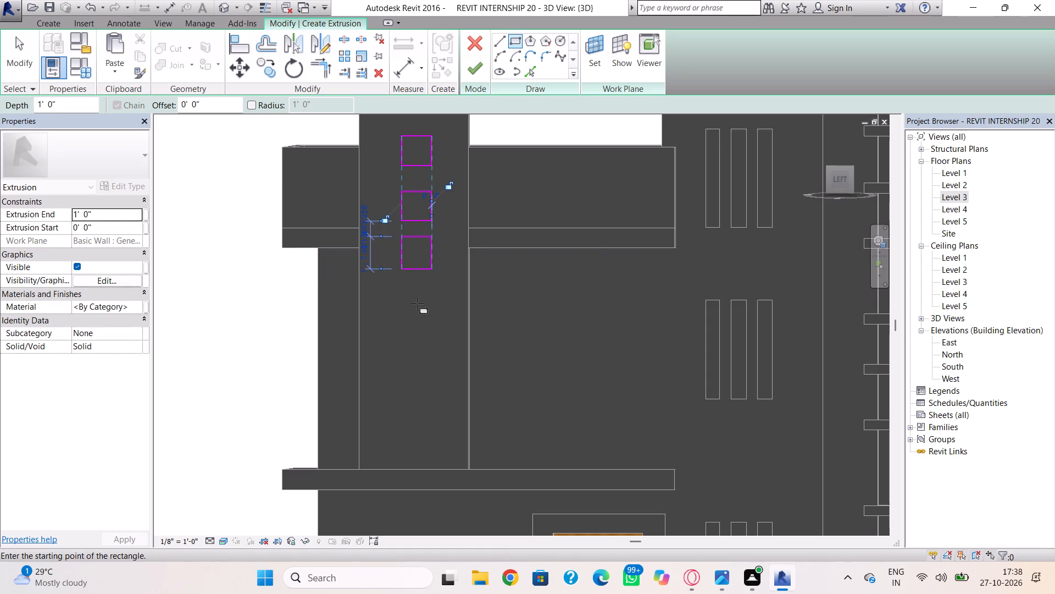
click(405, 287)
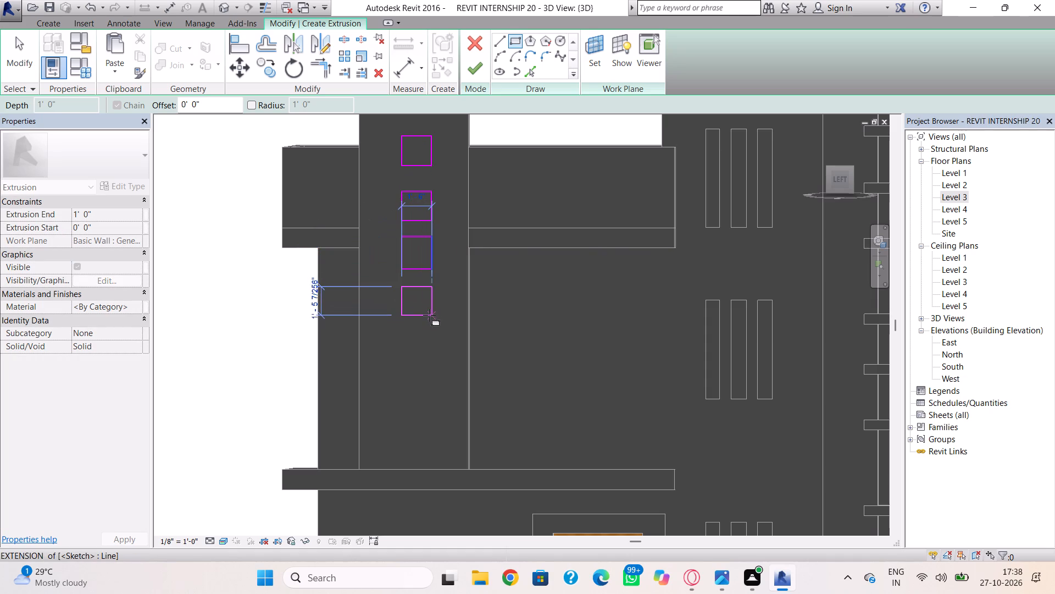
click(430, 317)
key(Escape)
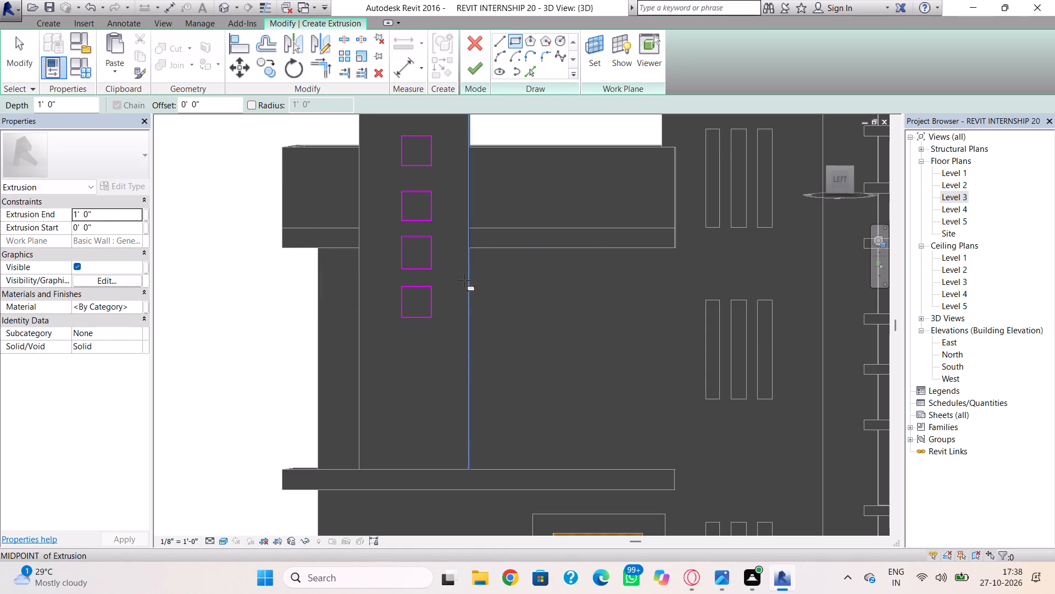
scroll(463, 280, down, 1)
click(447, 147)
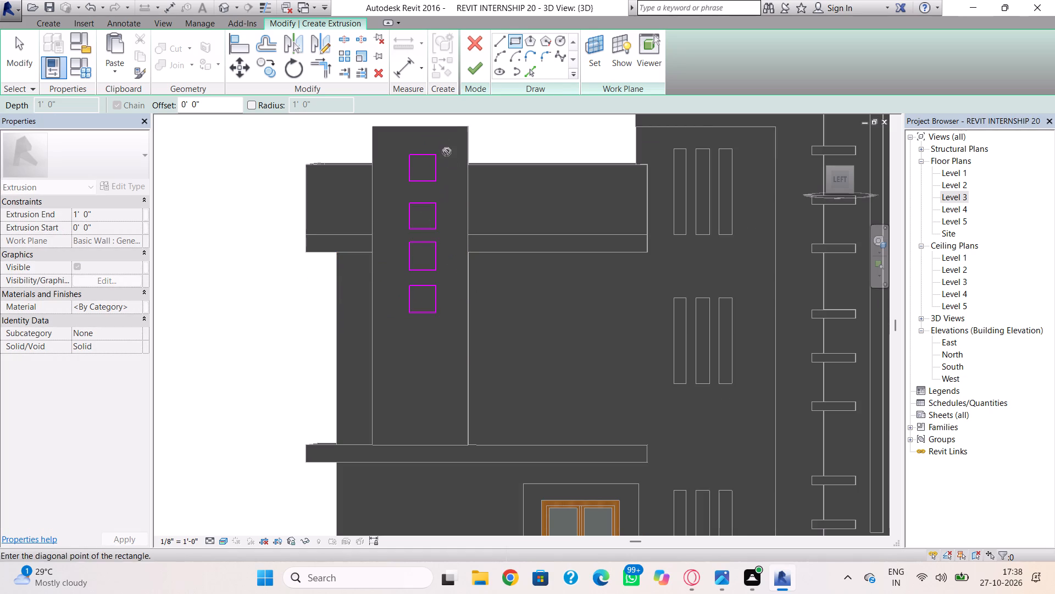
key(Escape)
key(Escape)
Nudge the topmost sketched square slightly down toward the square below it.
drag(441, 144, 445, 159)
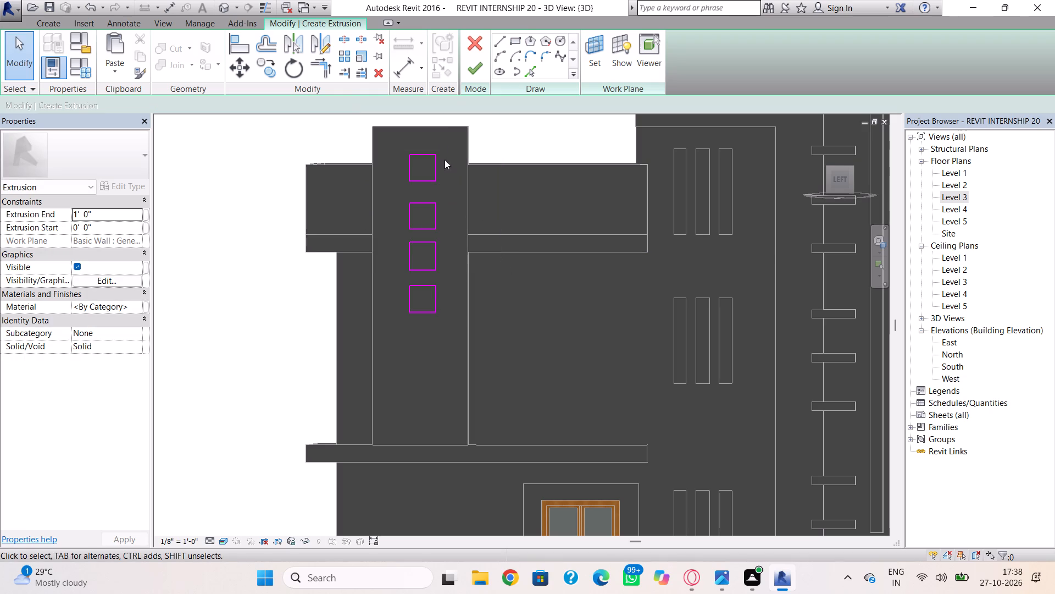
drag(445, 159, 399, 186)
key(Down)
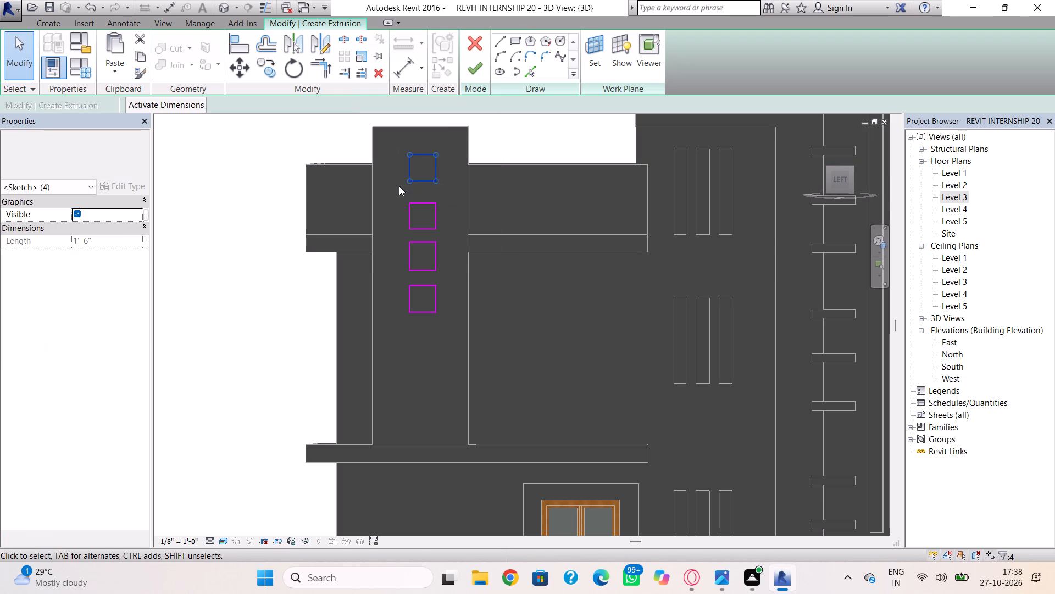
key(Escape)
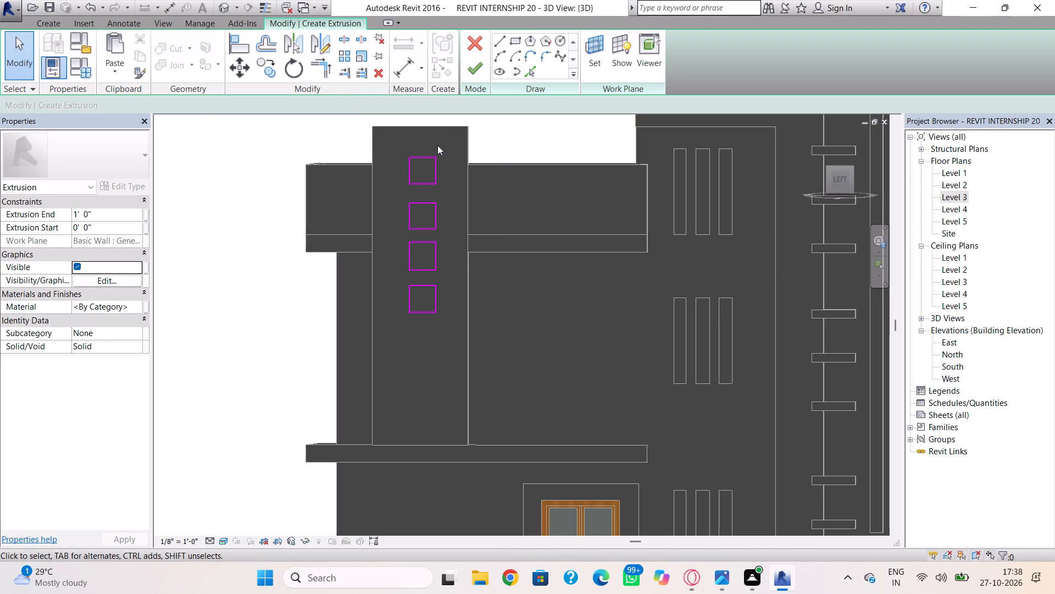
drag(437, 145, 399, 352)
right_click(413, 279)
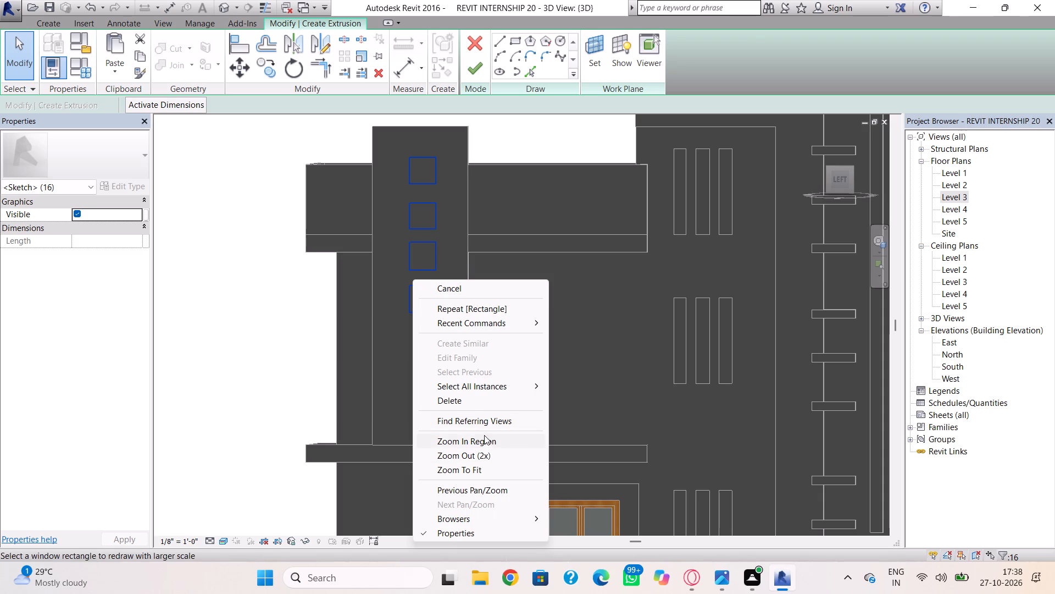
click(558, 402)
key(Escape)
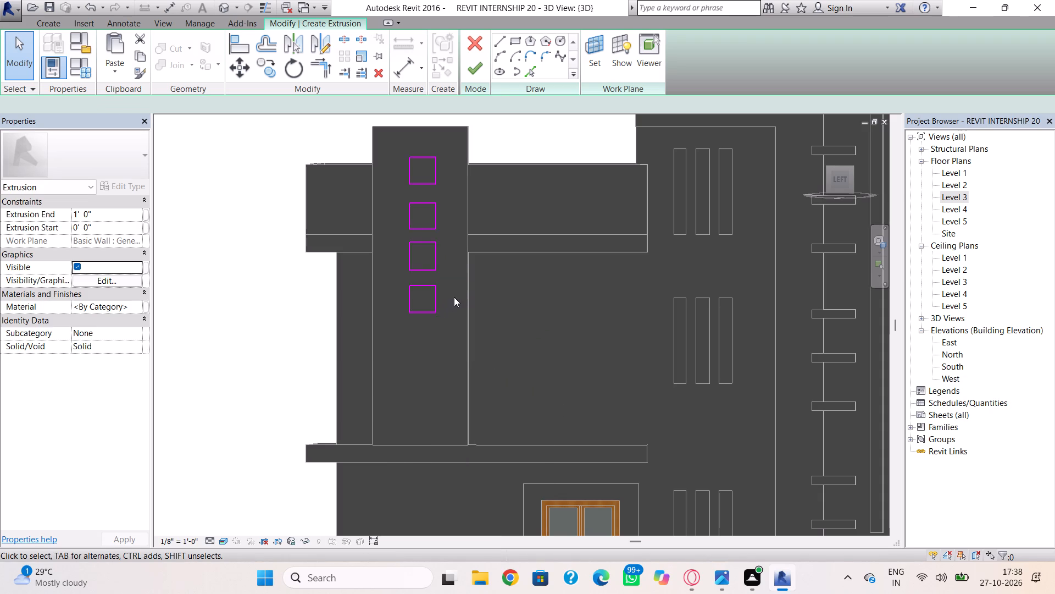
Finish the four-square extrusion and stretch it out past the tall block's outer face, spanning about -5'-6" to -3'-11".
click(464, 69)
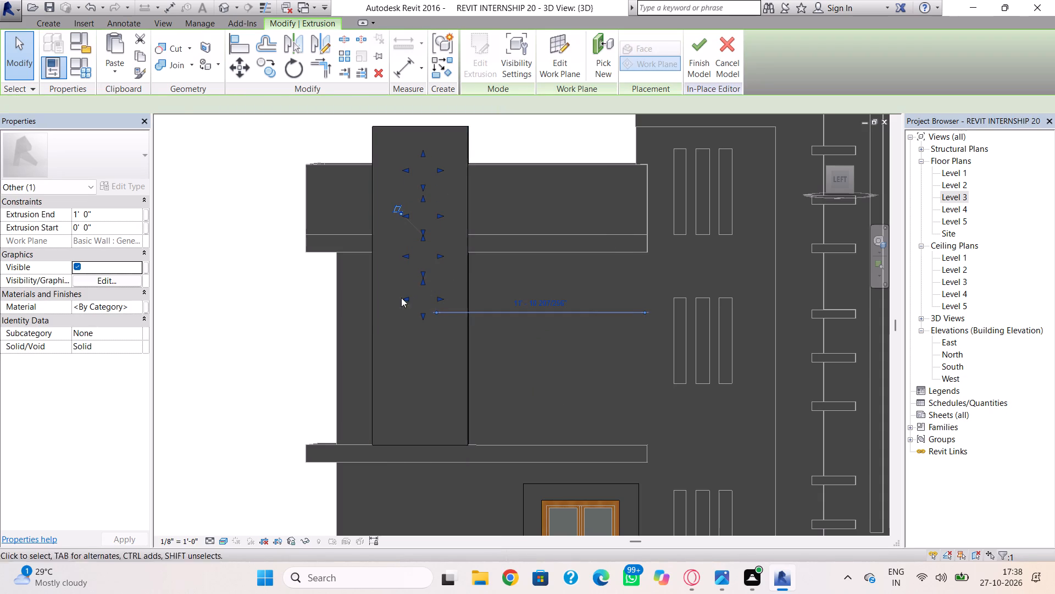
shift+right_drag(366, 312, 453, 411)
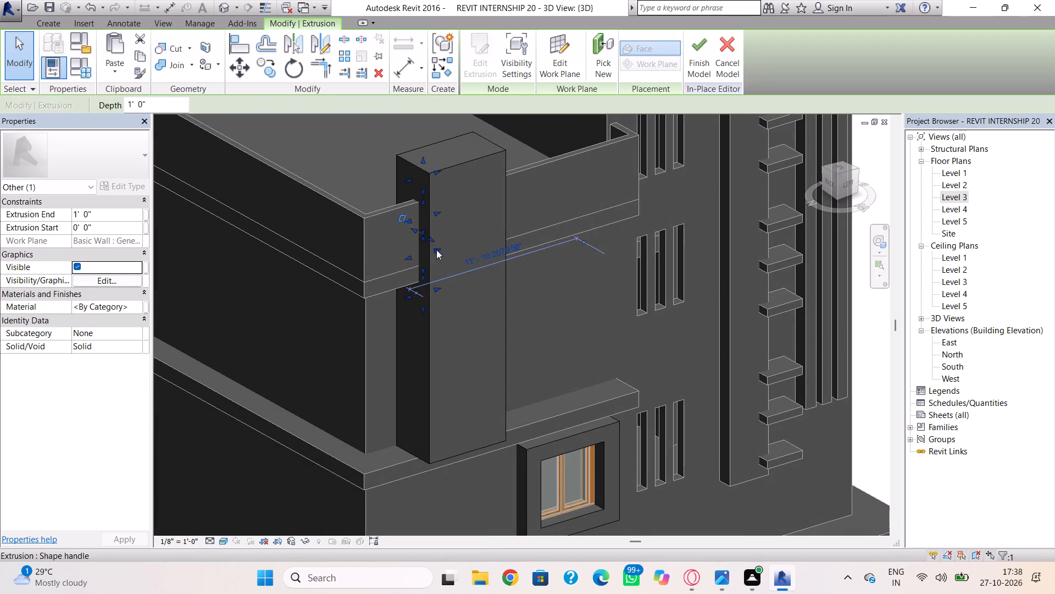
drag(434, 242, 483, 320)
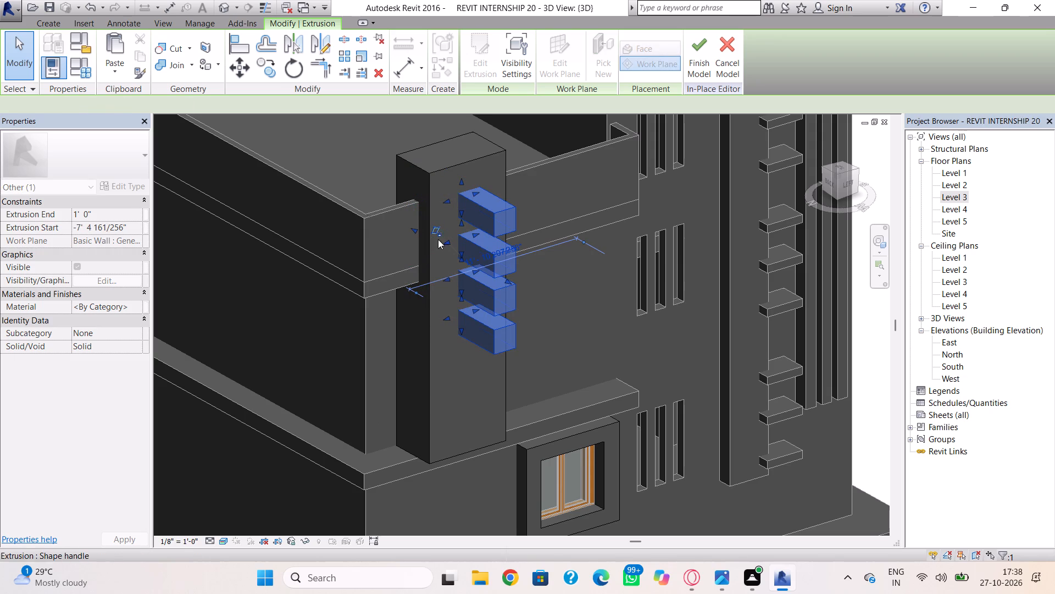
drag(417, 230, 452, 267)
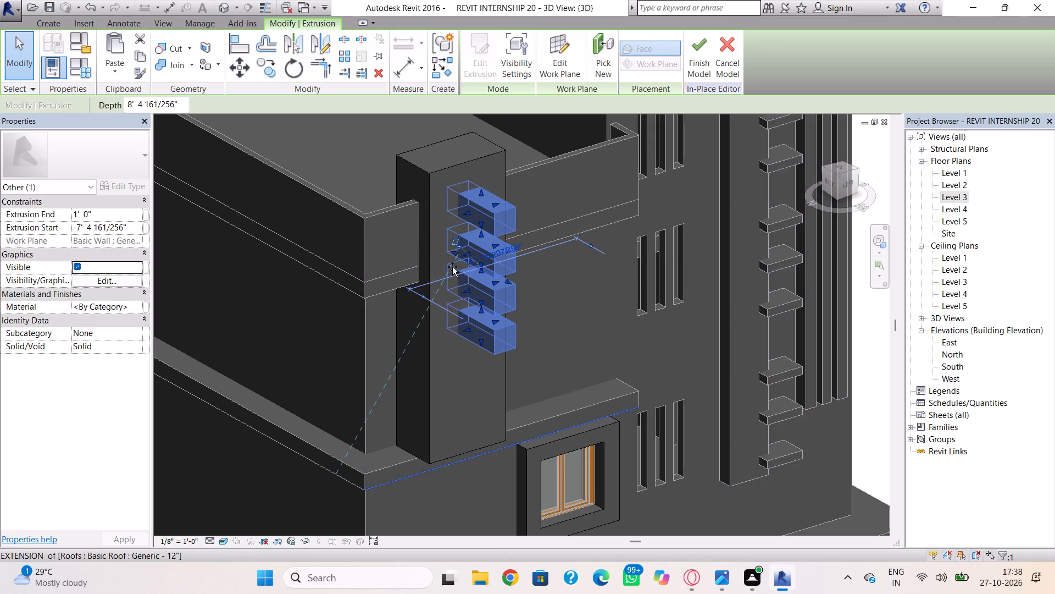
drag(452, 267, 459, 276)
drag(508, 282, 486, 262)
click(612, 333)
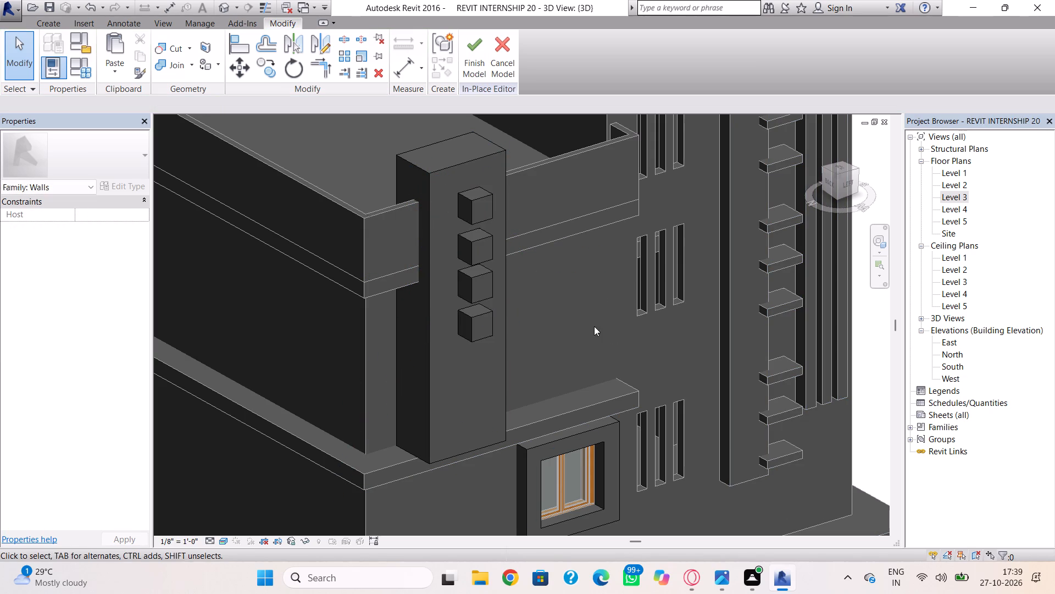
Pull the outer faces of the four small blocks back toward the tall block to make their projection shallower.
shift+right_drag(583, 324, 597, 287)
click(494, 274)
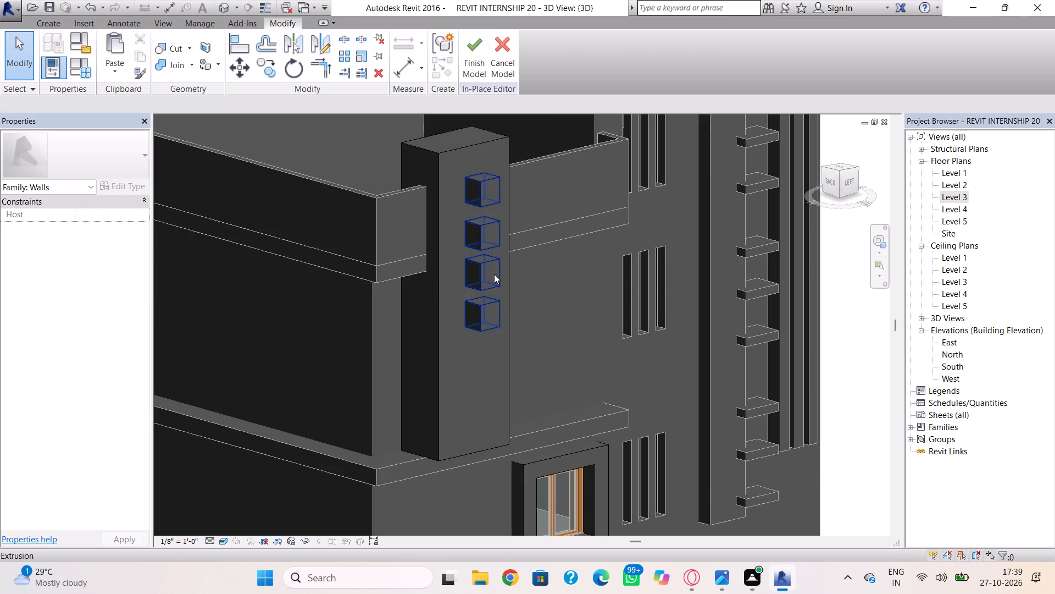
drag(495, 252, 486, 249)
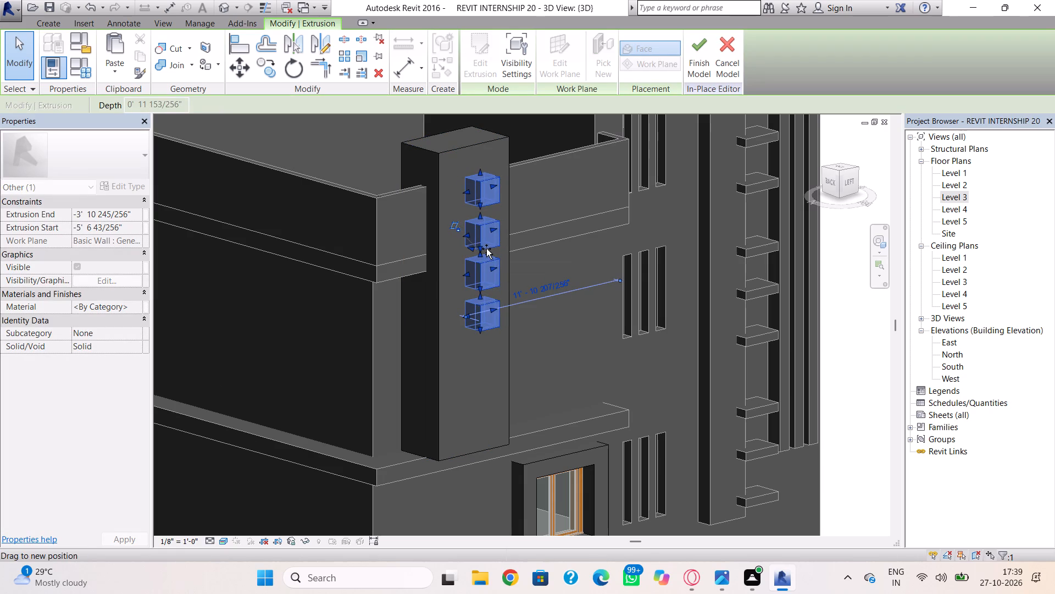
drag(486, 249, 484, 247)
click(581, 333)
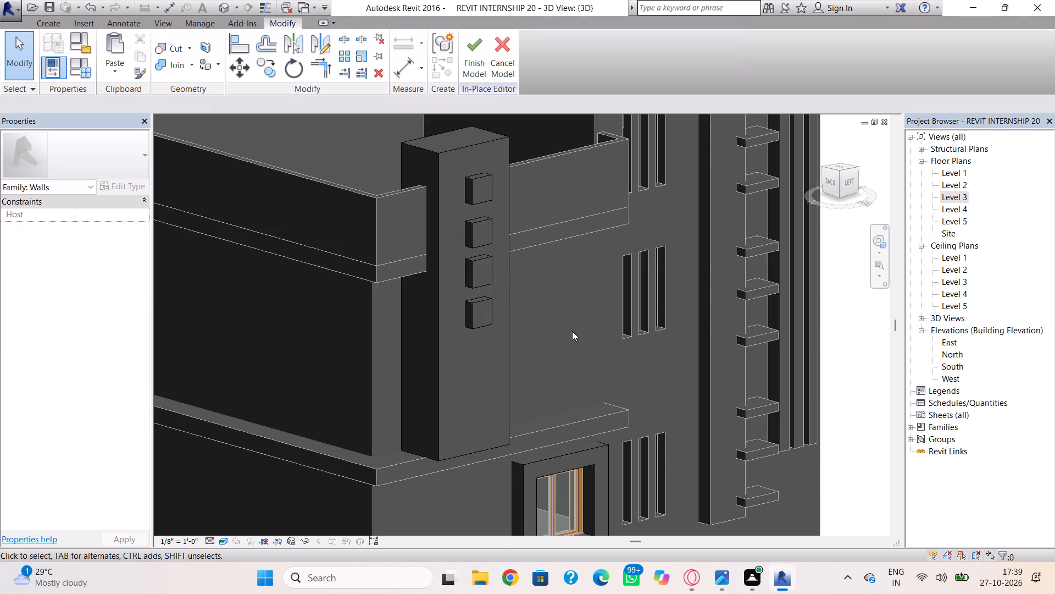
Finish the in-place model containing the tall west block and its four small projecting blocks.
shift+right_drag(561, 333, 492, 311)
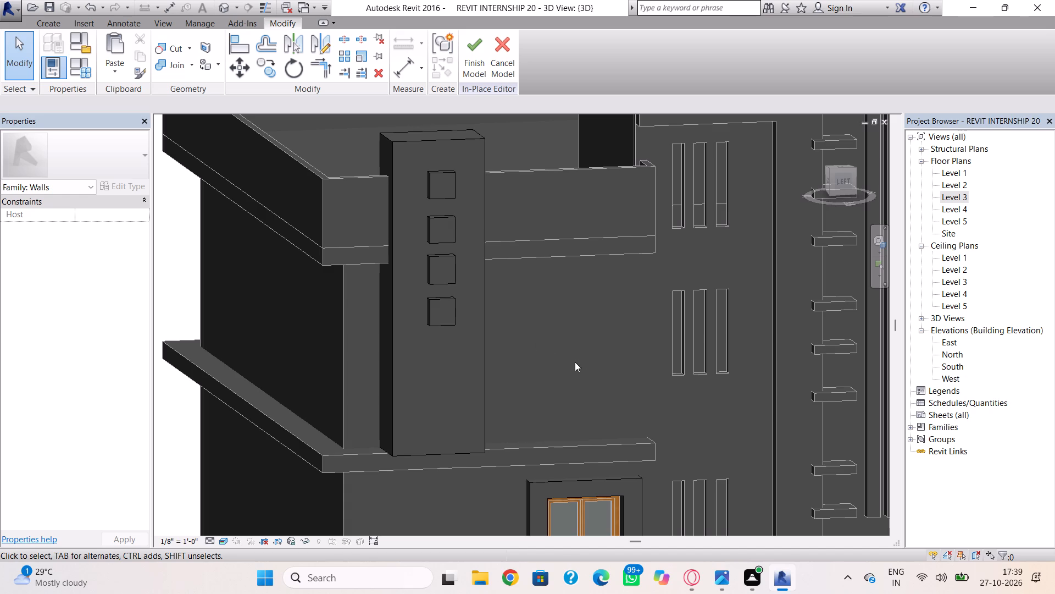
shift+right_drag(568, 365, 549, 381)
click(469, 50)
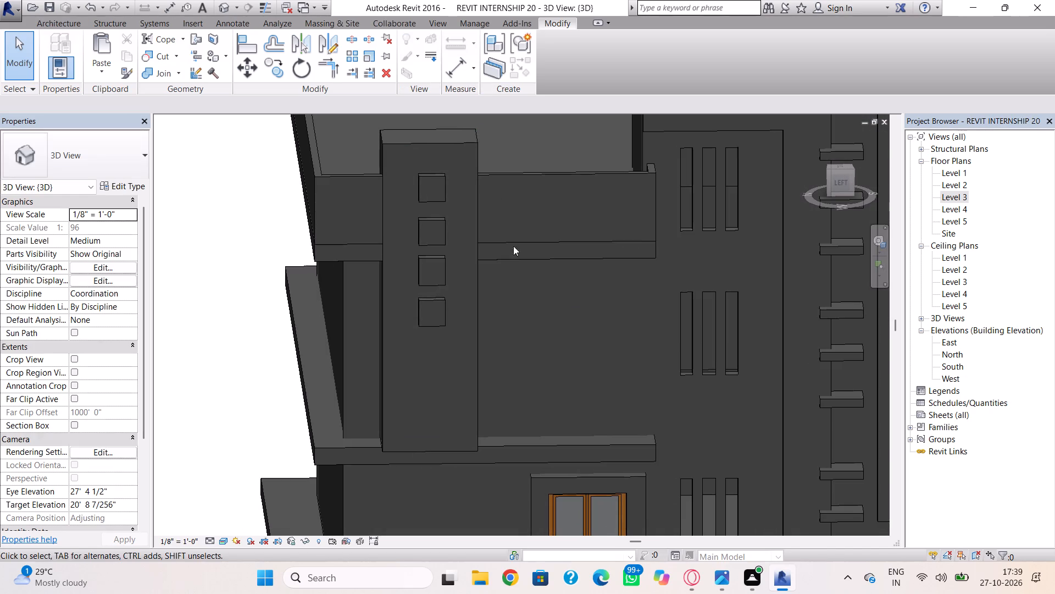
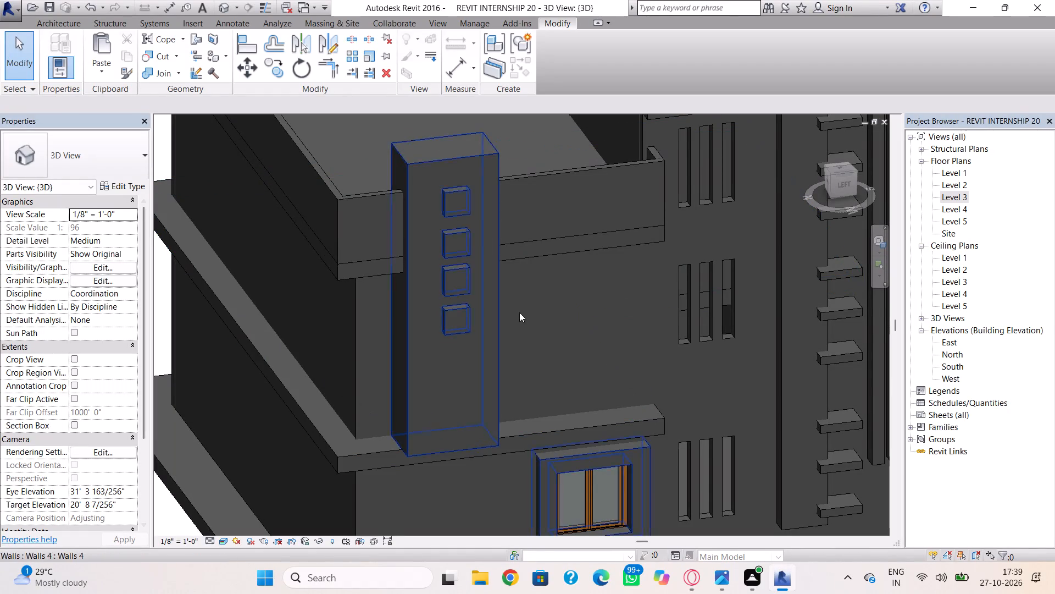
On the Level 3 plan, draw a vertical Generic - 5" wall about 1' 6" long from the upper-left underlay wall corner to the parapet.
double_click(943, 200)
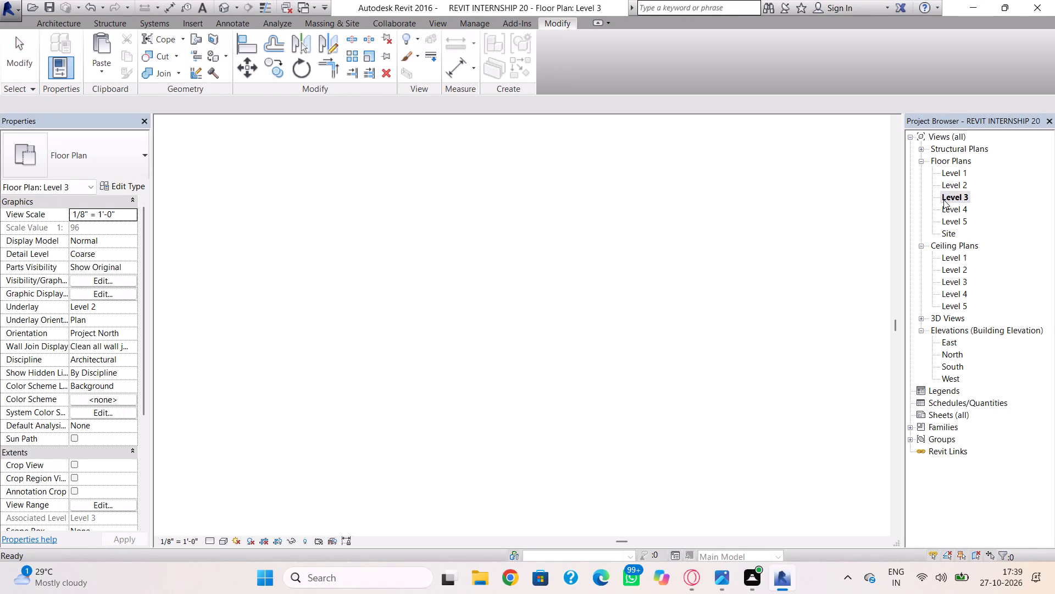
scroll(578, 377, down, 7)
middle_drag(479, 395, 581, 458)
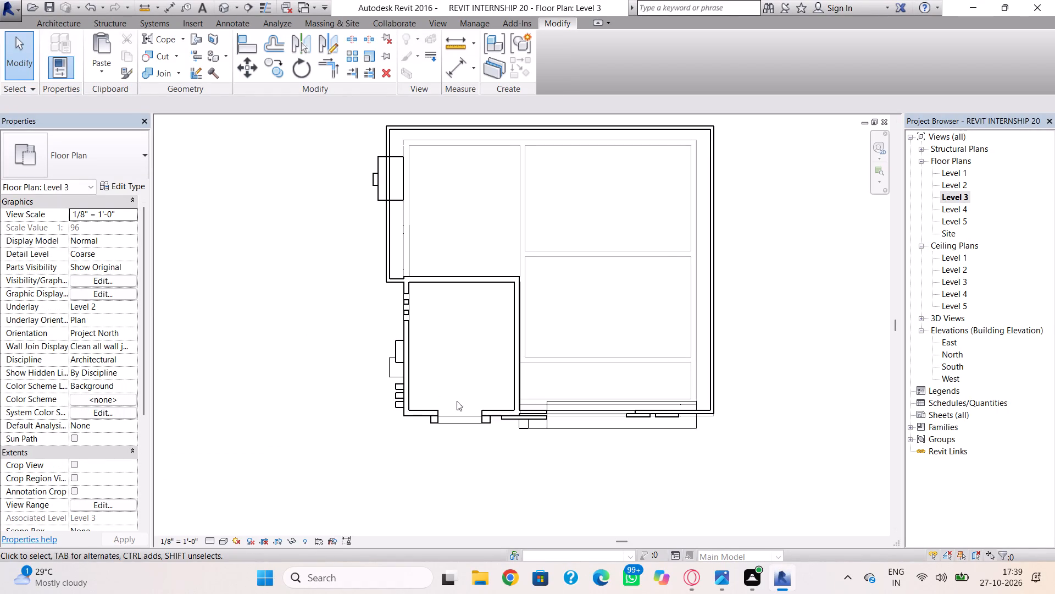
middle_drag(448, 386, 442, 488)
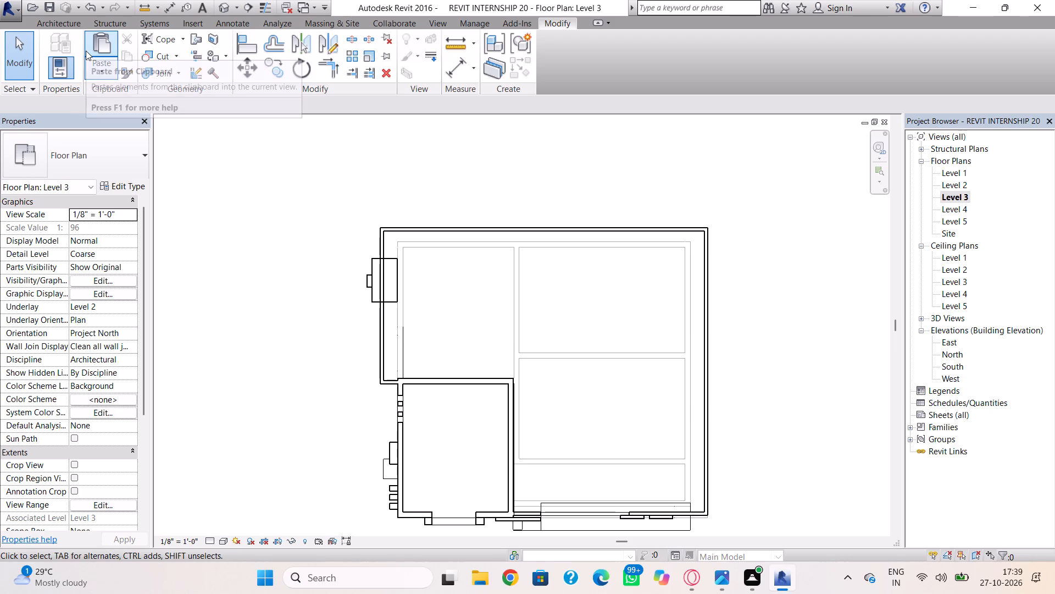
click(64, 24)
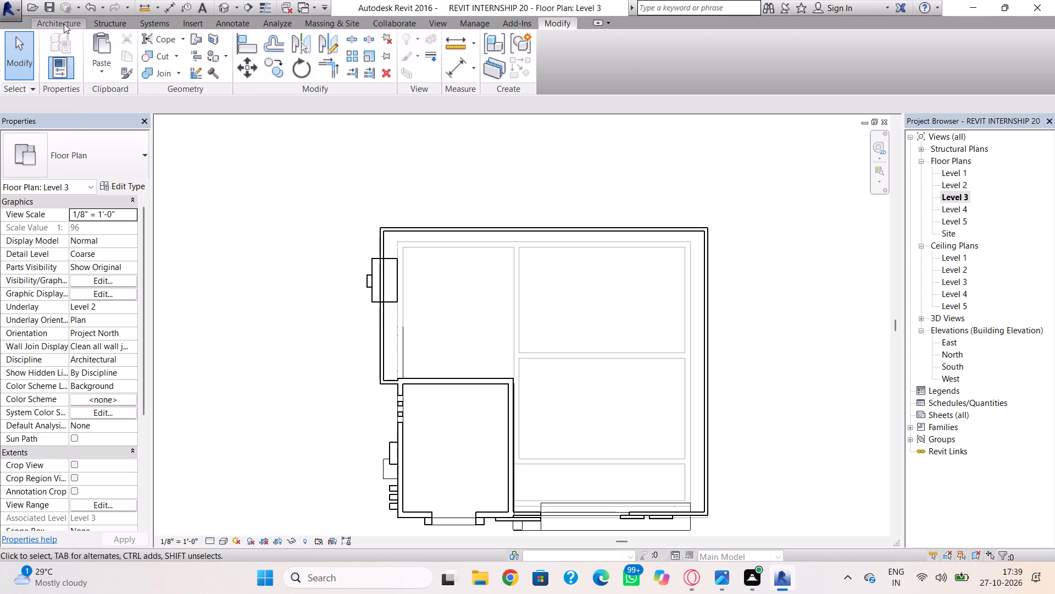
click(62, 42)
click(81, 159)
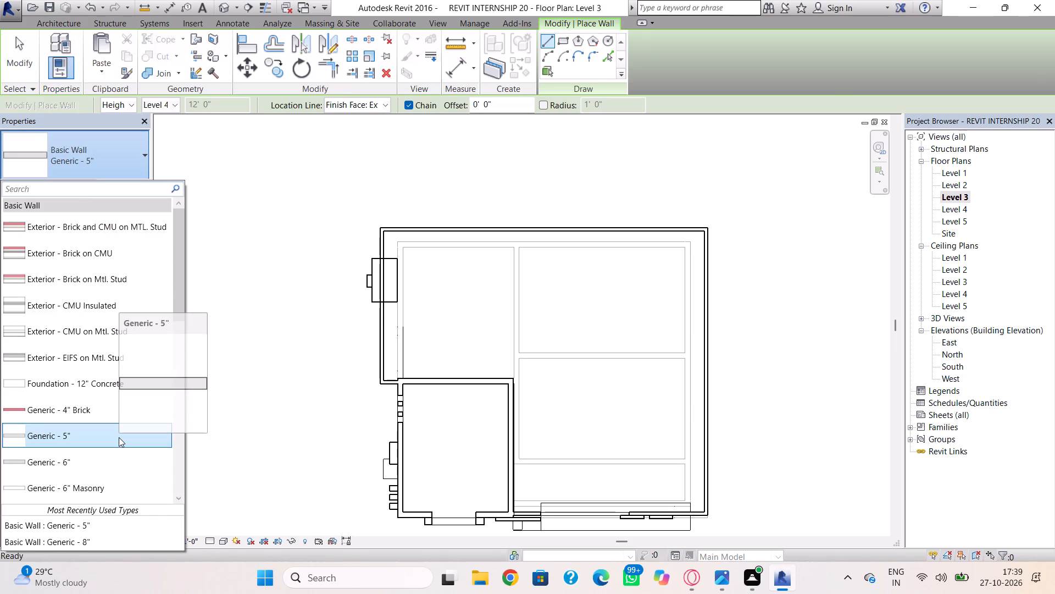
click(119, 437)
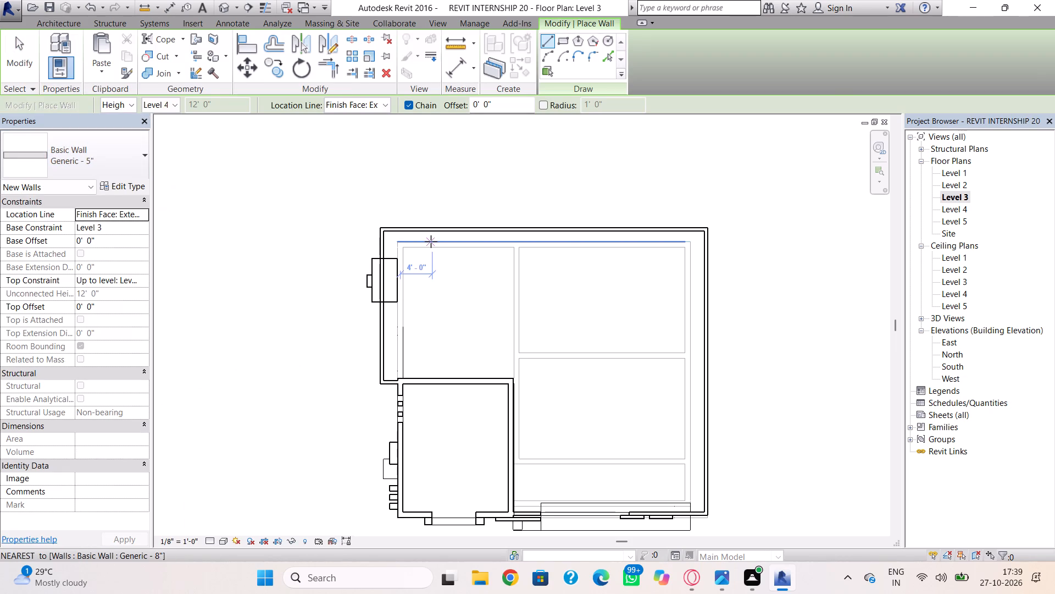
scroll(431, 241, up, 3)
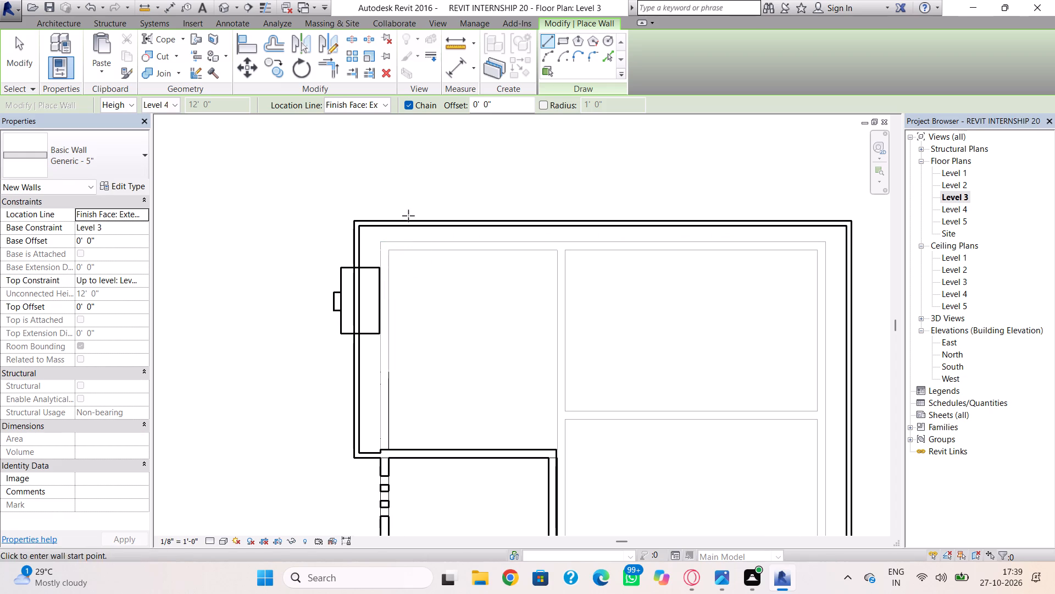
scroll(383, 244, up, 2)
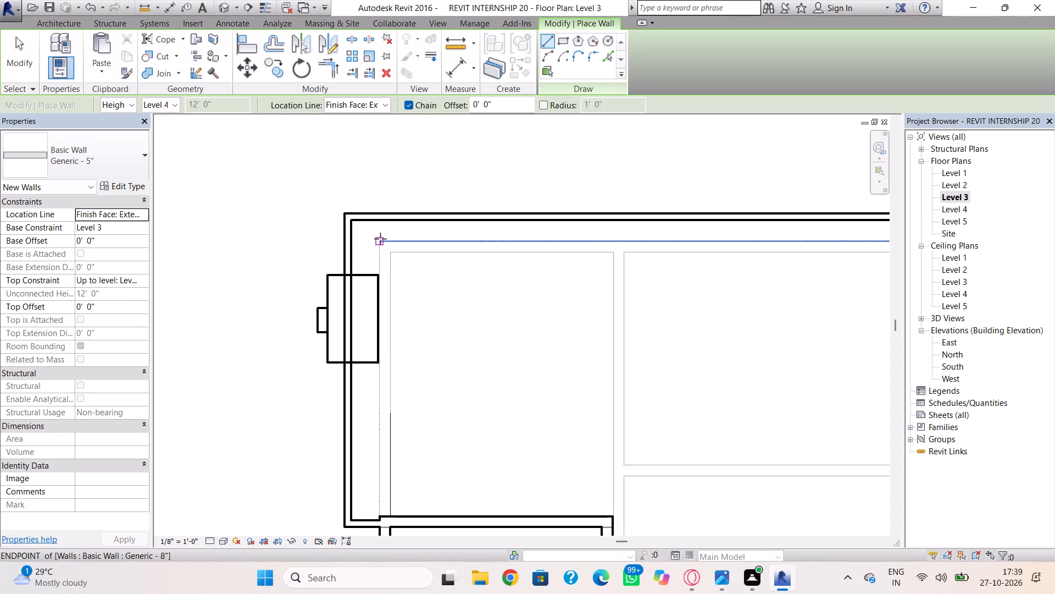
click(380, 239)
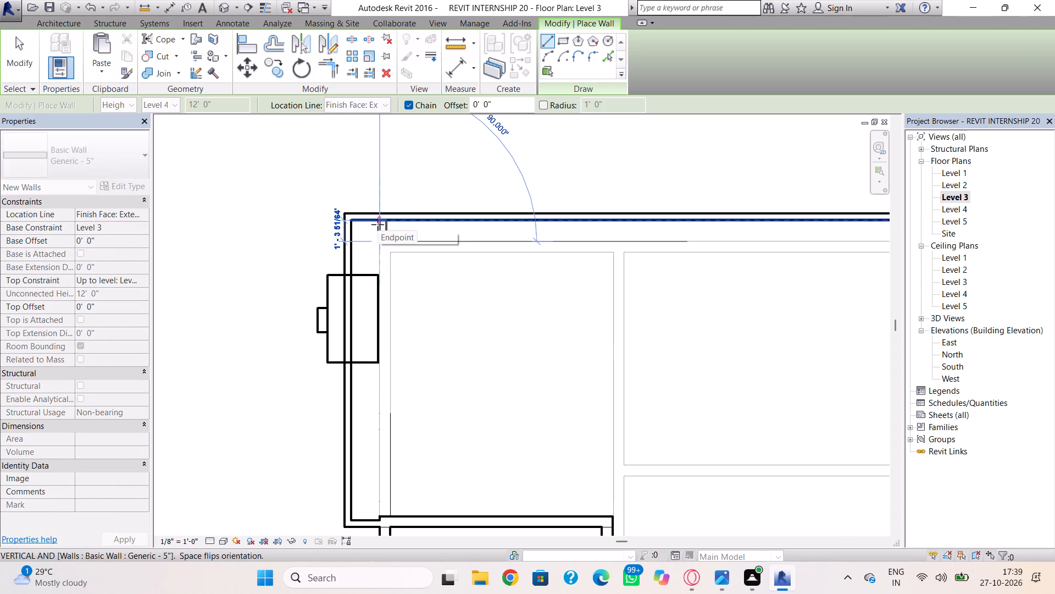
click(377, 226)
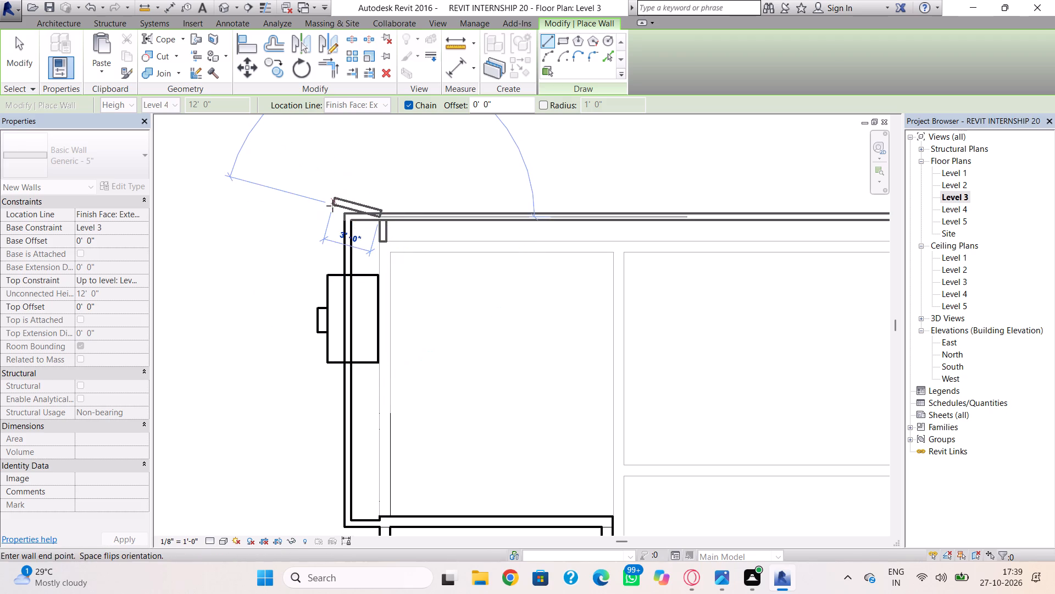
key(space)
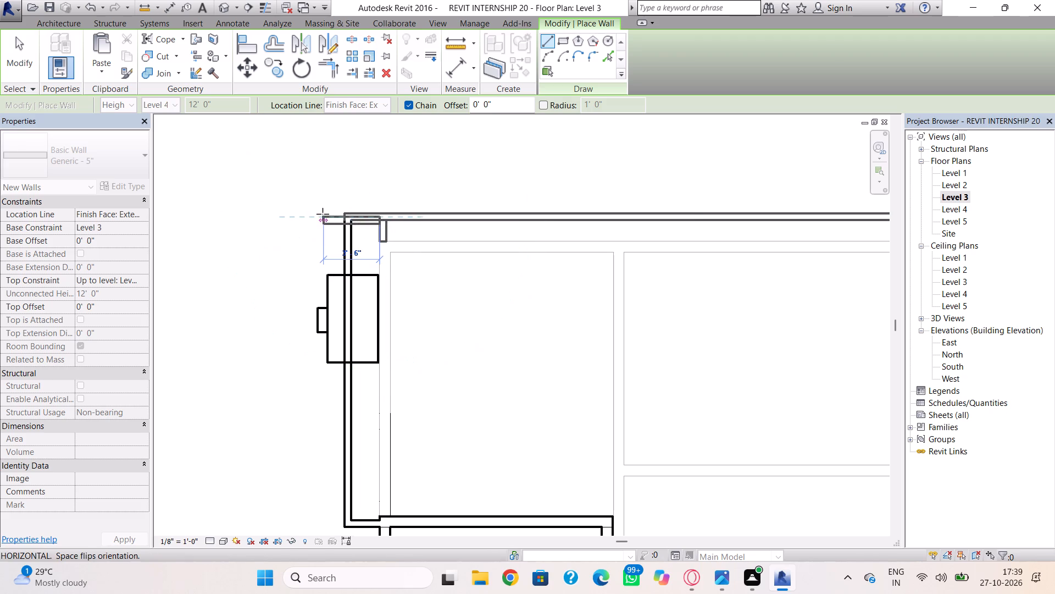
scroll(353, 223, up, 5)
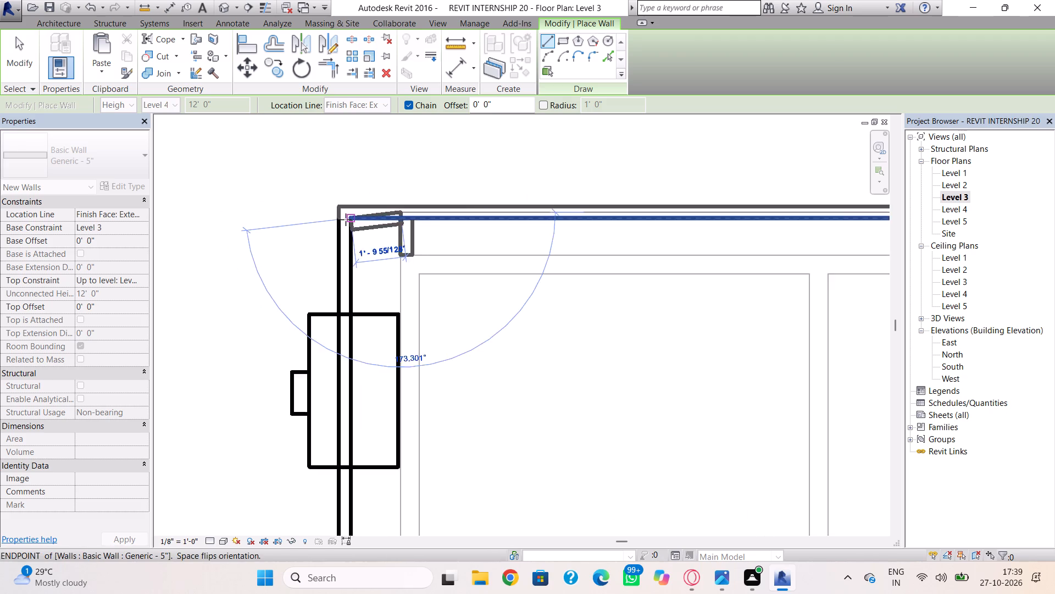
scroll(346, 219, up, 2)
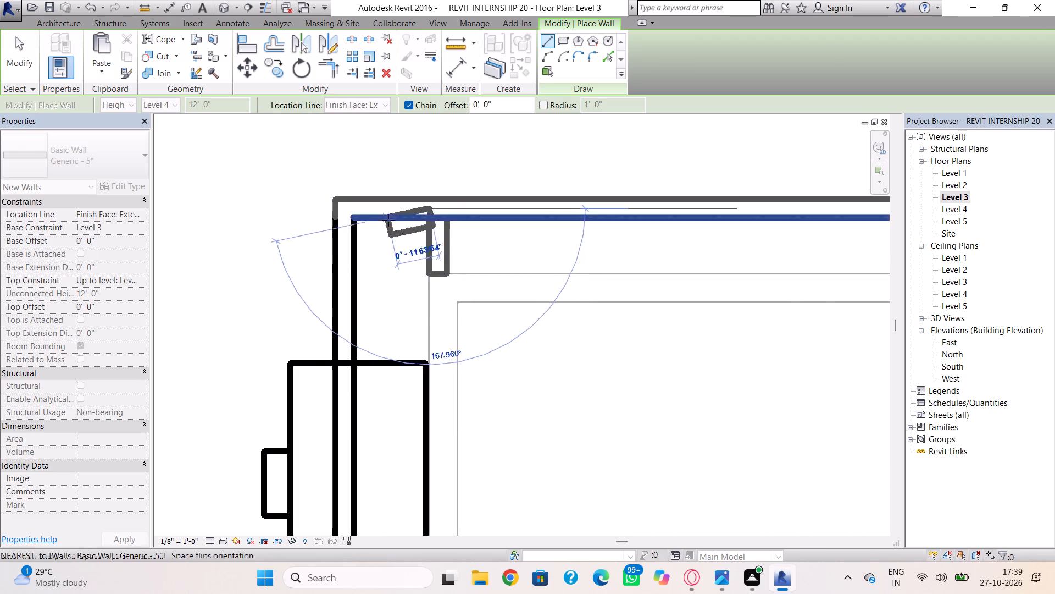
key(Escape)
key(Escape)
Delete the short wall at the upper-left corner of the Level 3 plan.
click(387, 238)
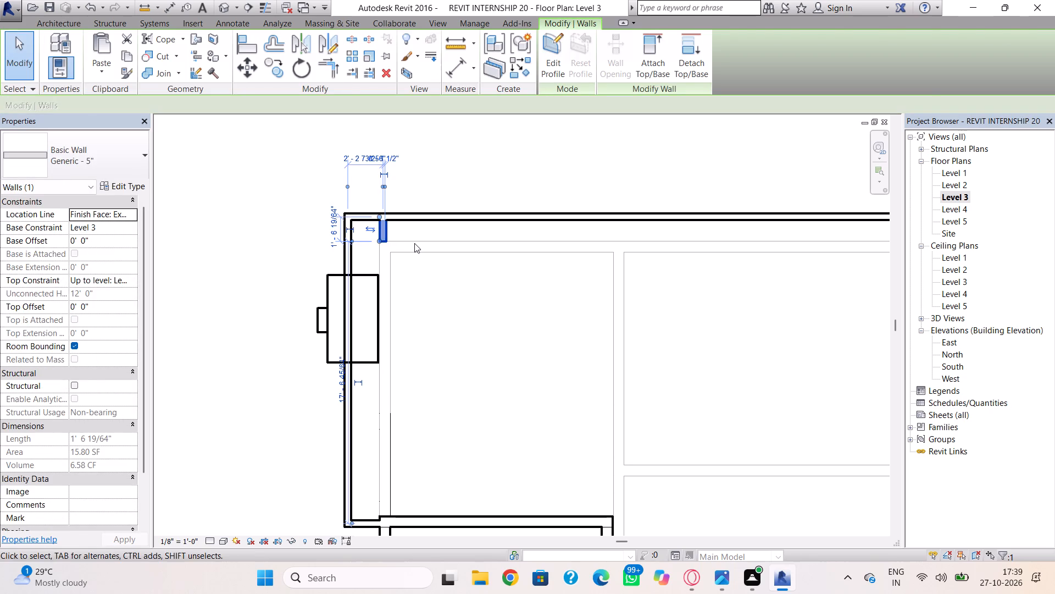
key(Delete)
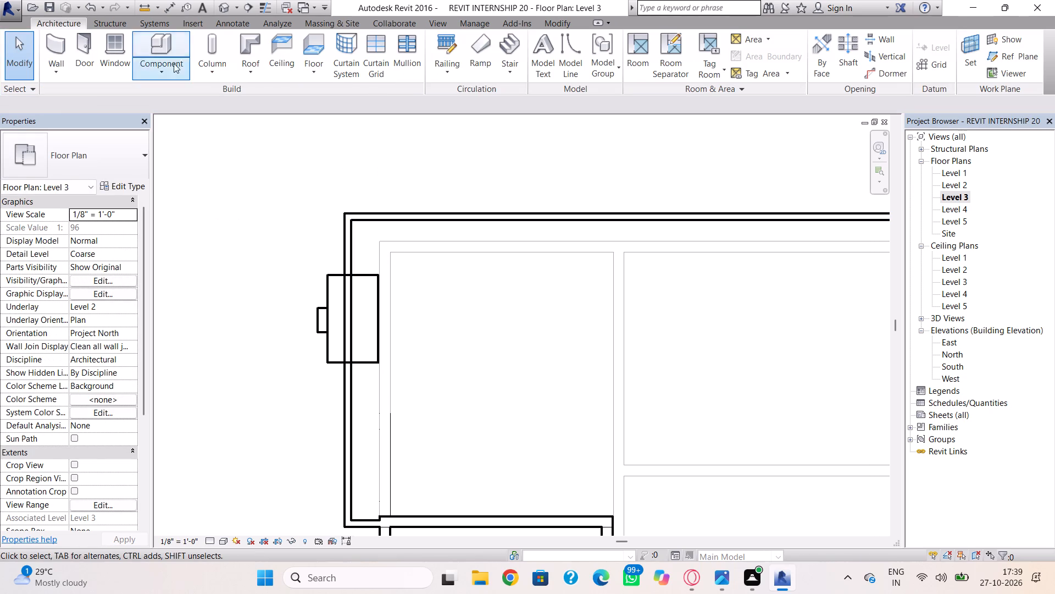
Examine the Level 2 roof slab in the 3D view and the upper and left parapet walls on the Level 3 plan.
click(221, 12)
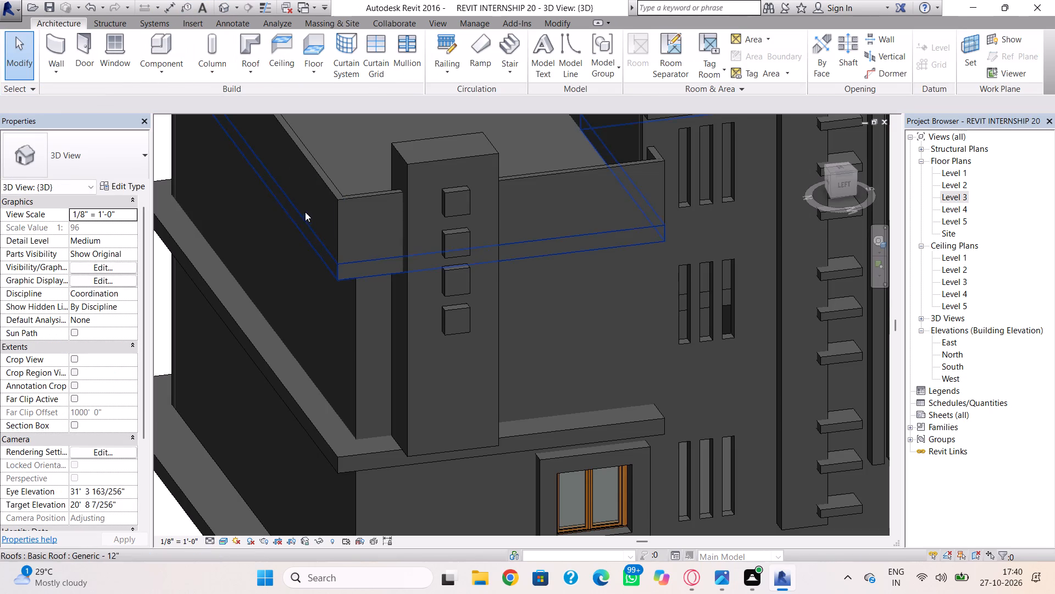
scroll(348, 226, down, 2)
click(369, 398)
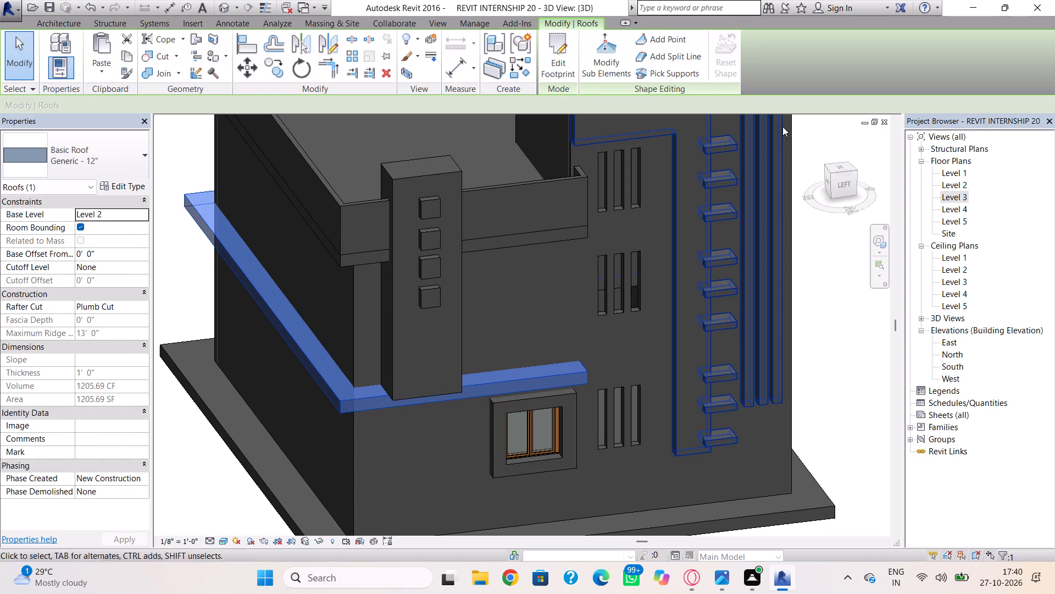
double_click(945, 199)
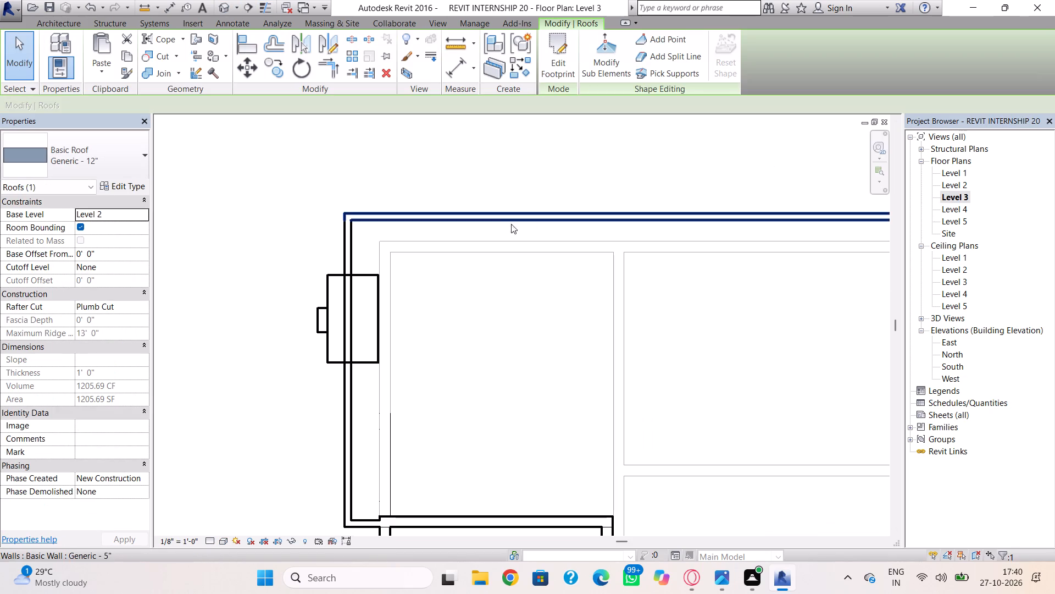
click(378, 239)
click(361, 221)
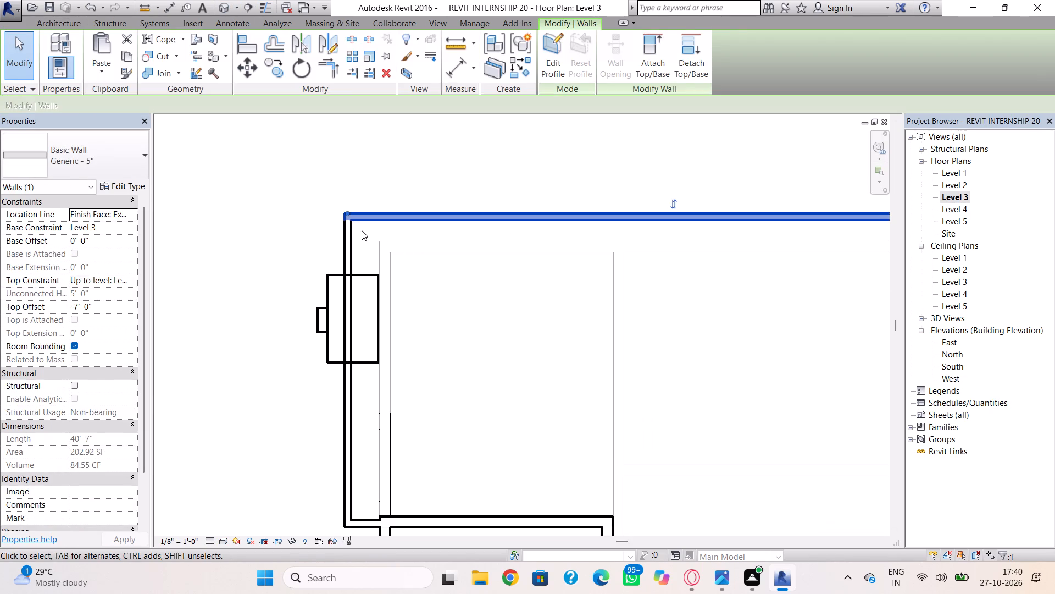
click(362, 231)
click(352, 240)
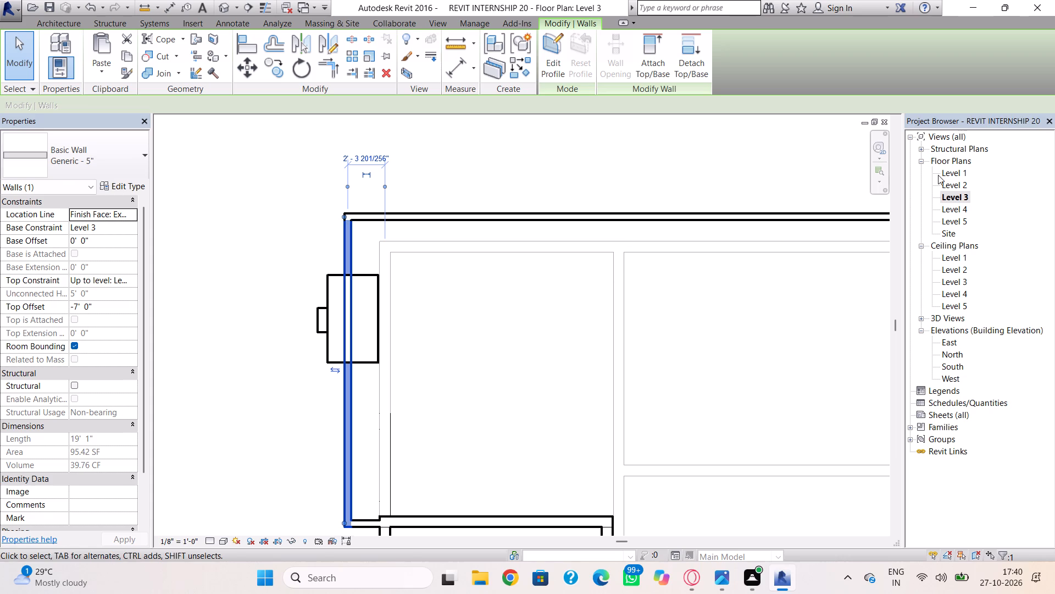
On the Level 2 plan, draw a Generic - 5" wall from the building's upper-left outer corner straight up to the roof edge.
double_click(956, 186)
scroll(699, 193, down, 5)
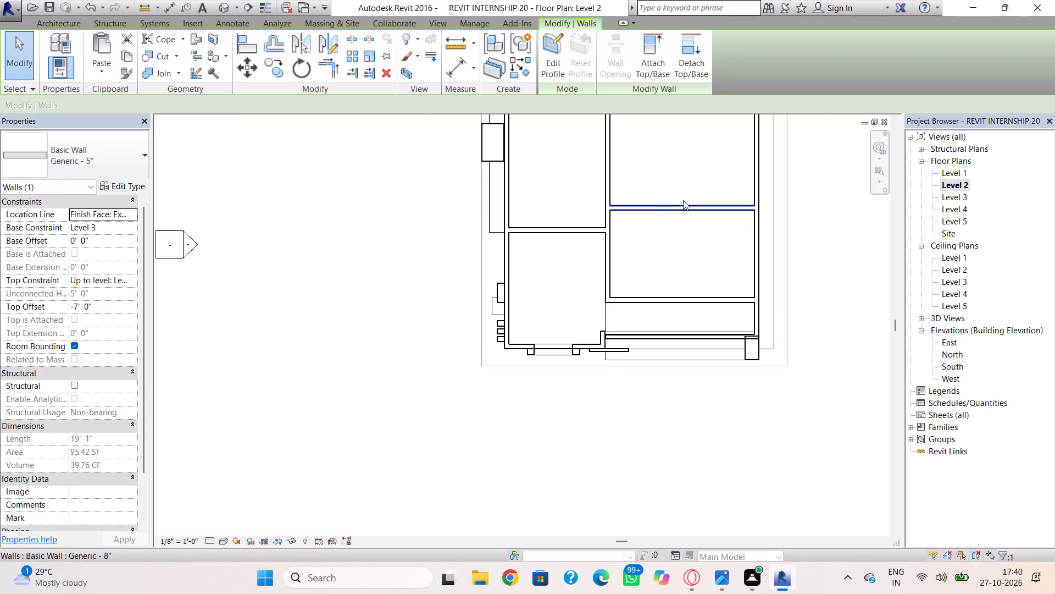
scroll(633, 217, up, 2)
middle_drag(550, 163, 551, 252)
middle_drag(552, 159, 540, 209)
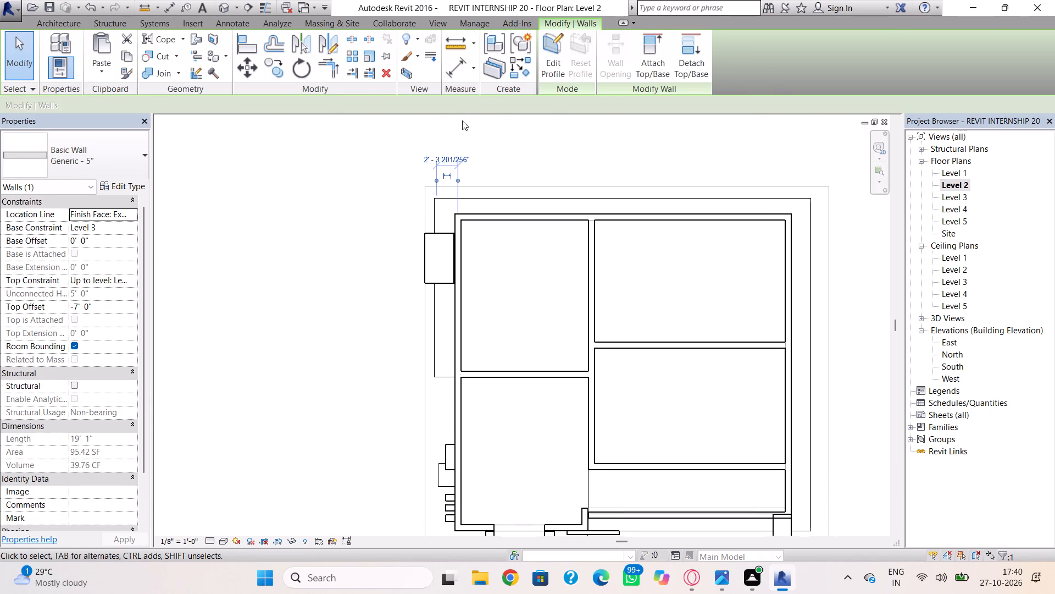
click(265, 152)
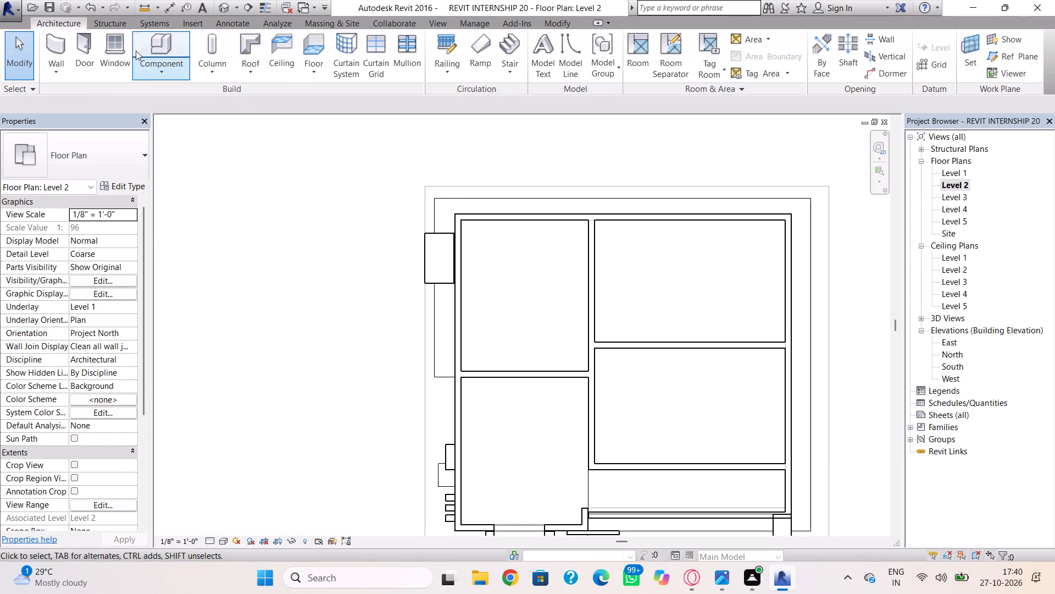
click(52, 57)
click(92, 149)
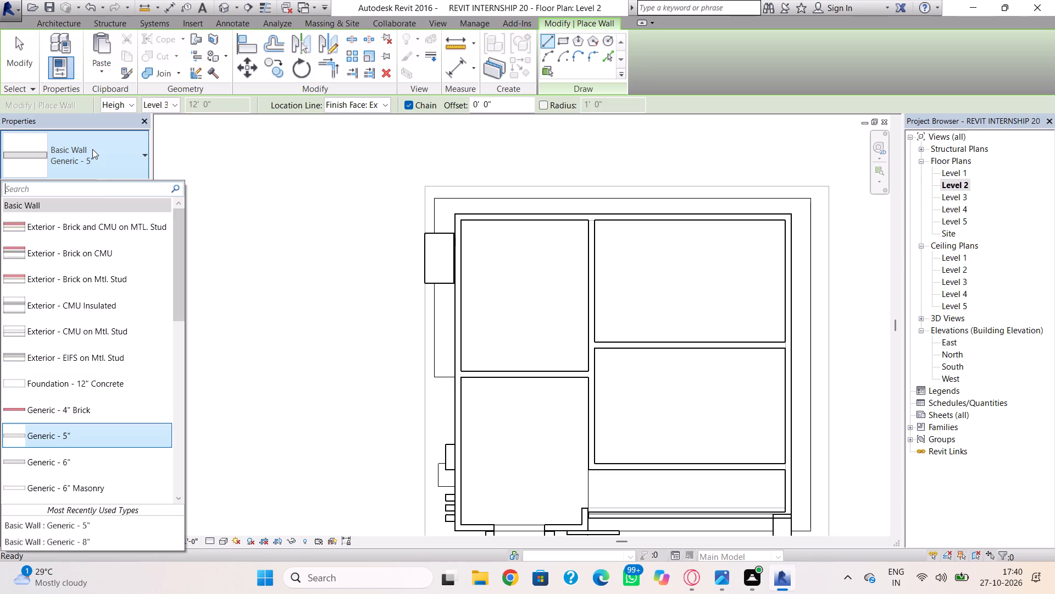
click(126, 441)
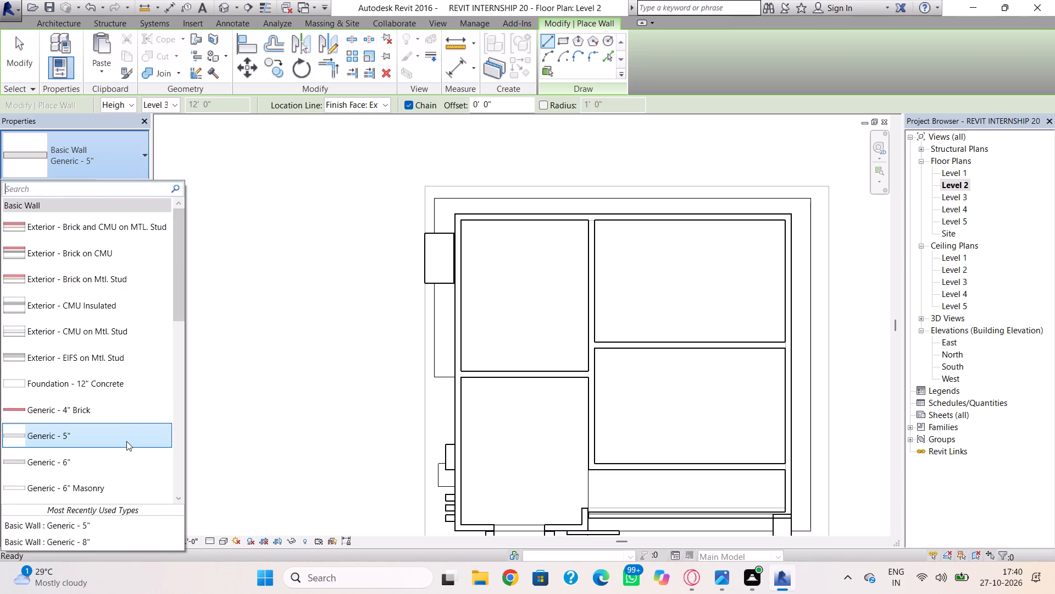
scroll(456, 193, up, 3)
scroll(476, 328, up, 1)
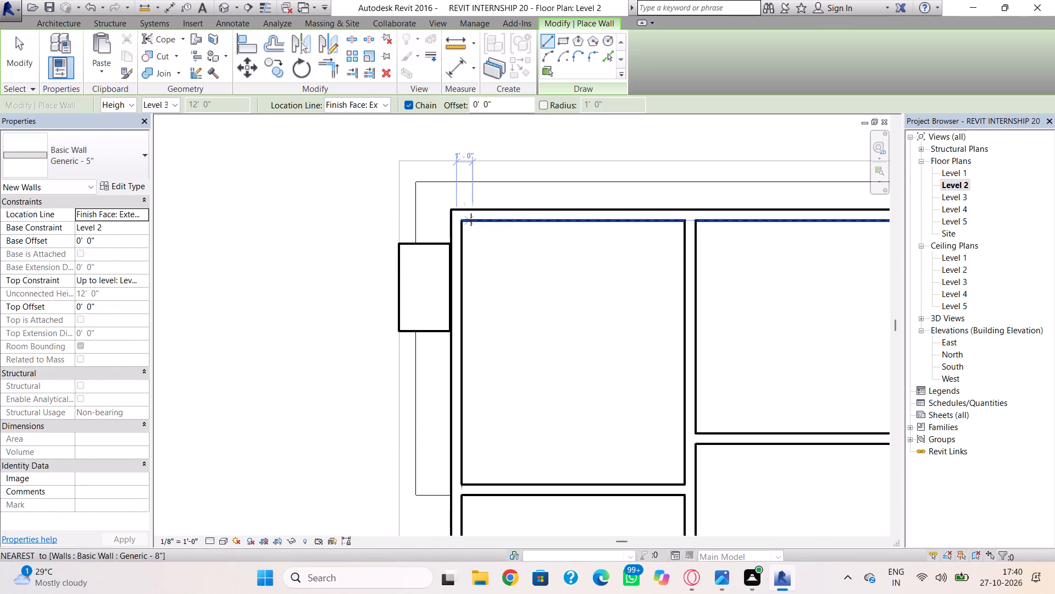
click(453, 207)
click(452, 185)
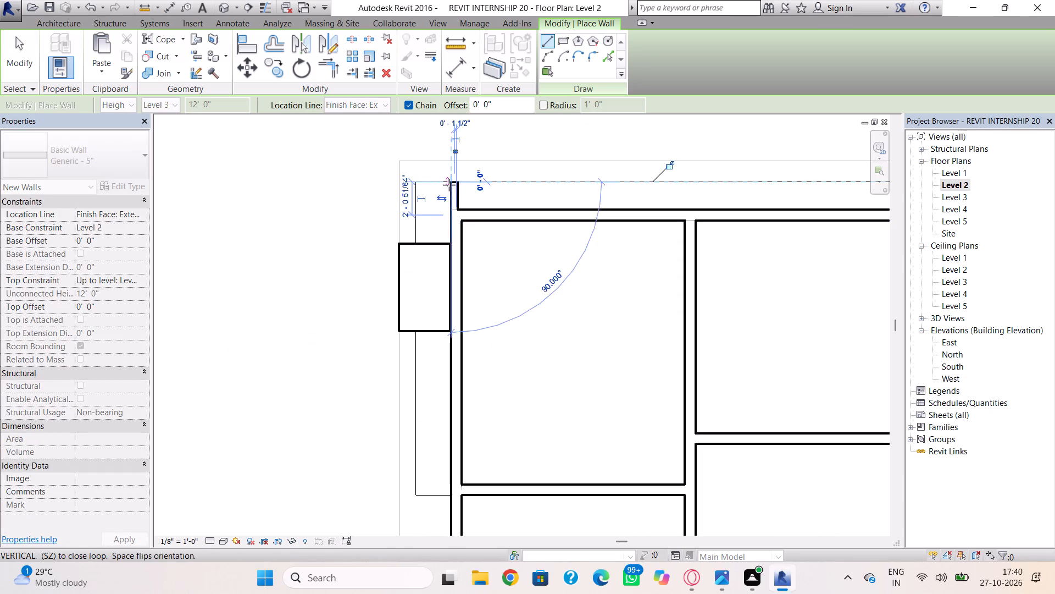
Continue the wall chain, flipped inside the roof edge, about 2' 2" left to the roof corner and down to the projecting box.
key(space)
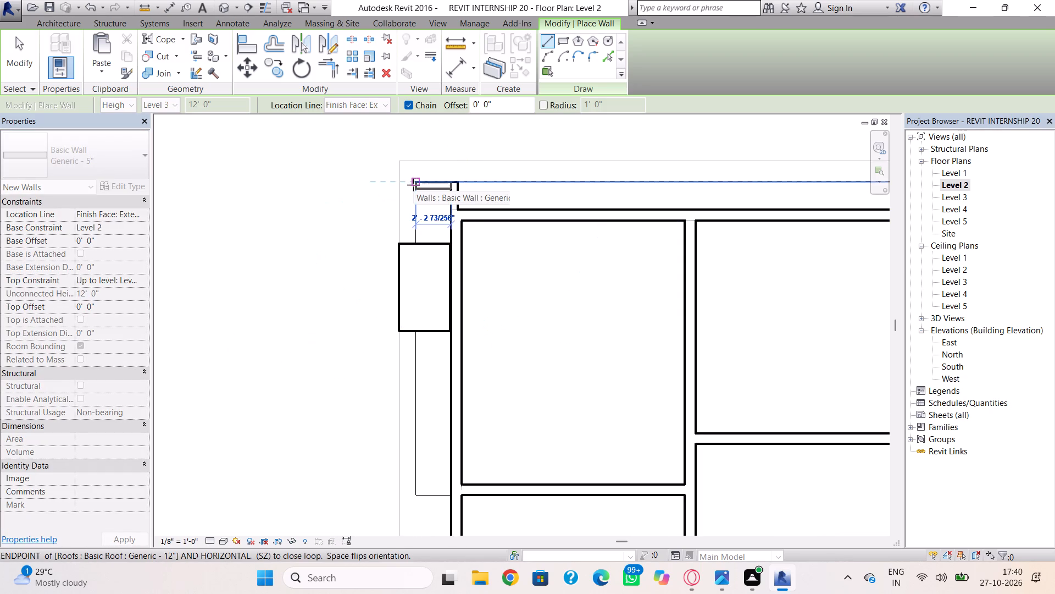
scroll(418, 187, up, 8)
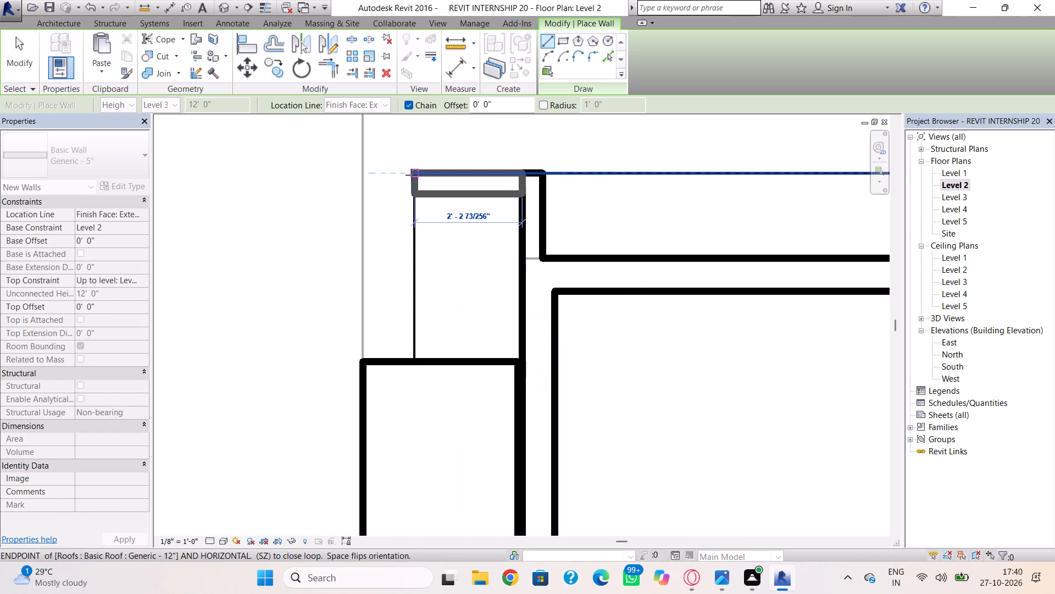
click(412, 175)
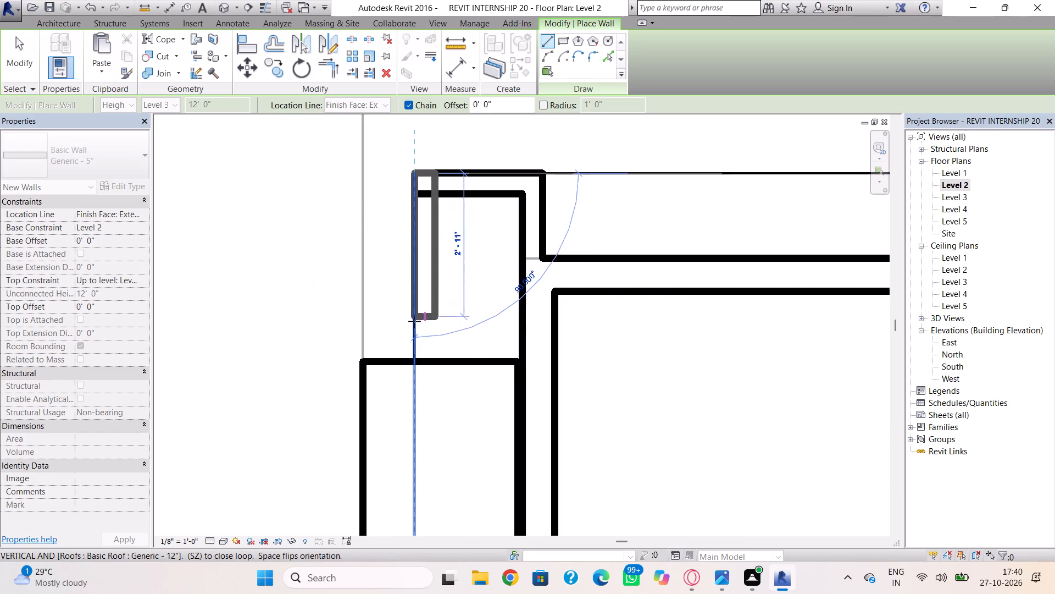
click(417, 358)
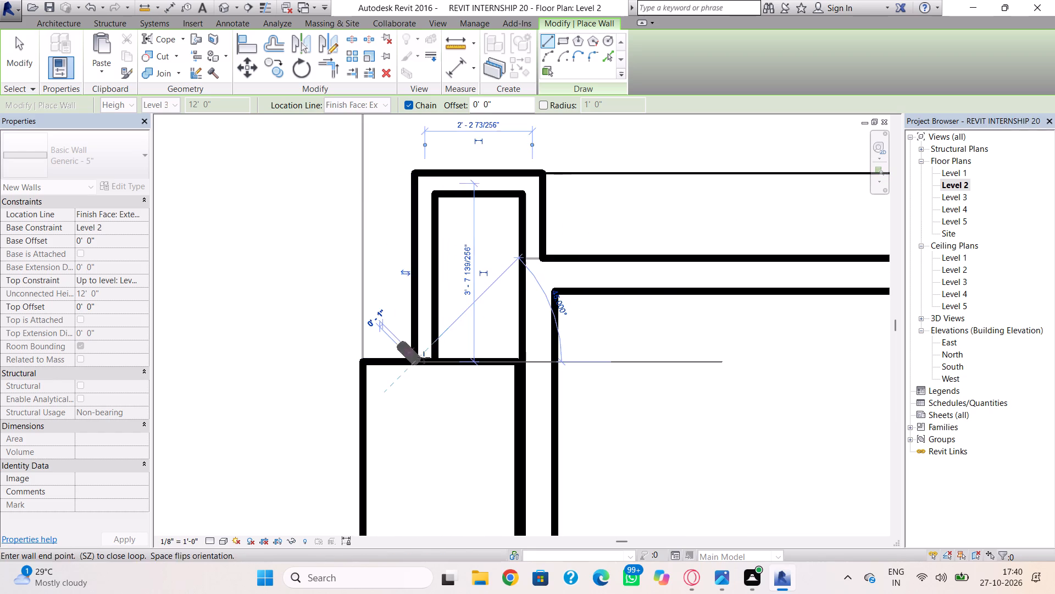
key(Escape)
Draw Generic - 5" walls from the projecting box's lower edge down about 10' 3" along the roof edge, and about 2' 2" across to the building wall.
scroll(458, 331, down, 3)
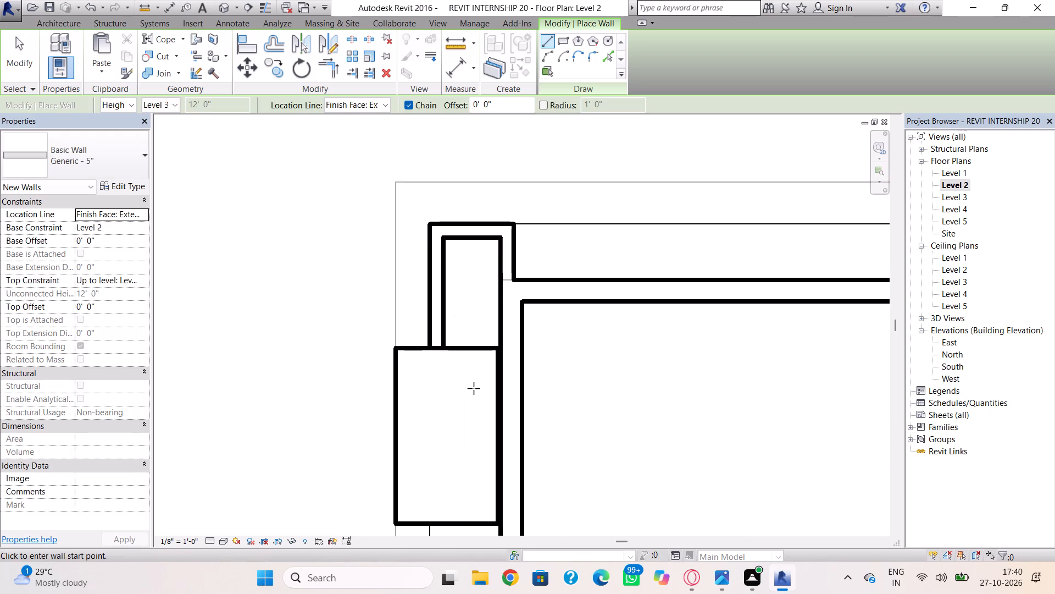
scroll(474, 388, down, 3)
middle_drag(456, 366, 442, 221)
click(434, 333)
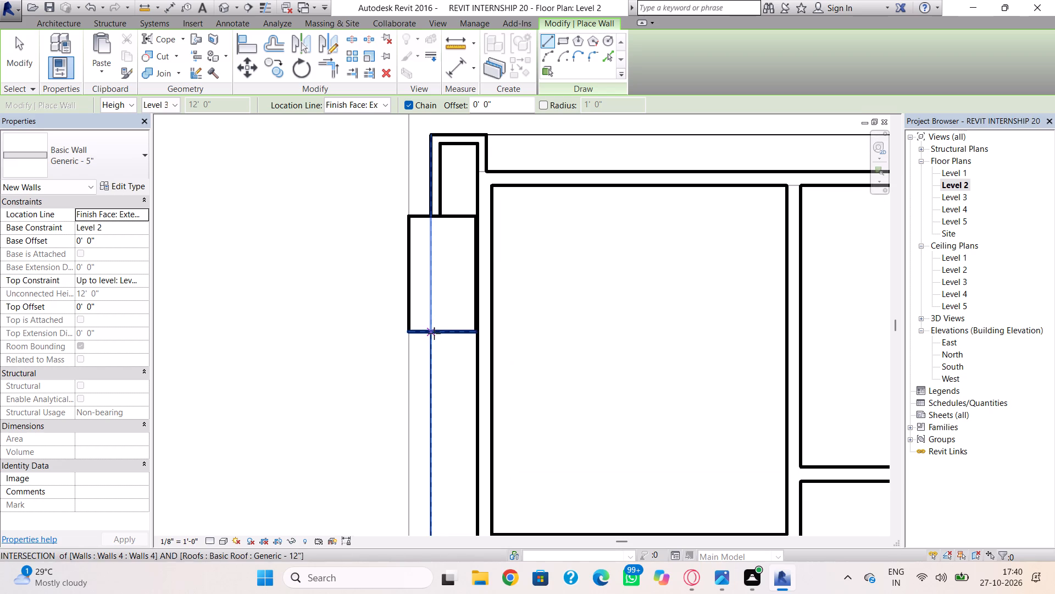
key(space)
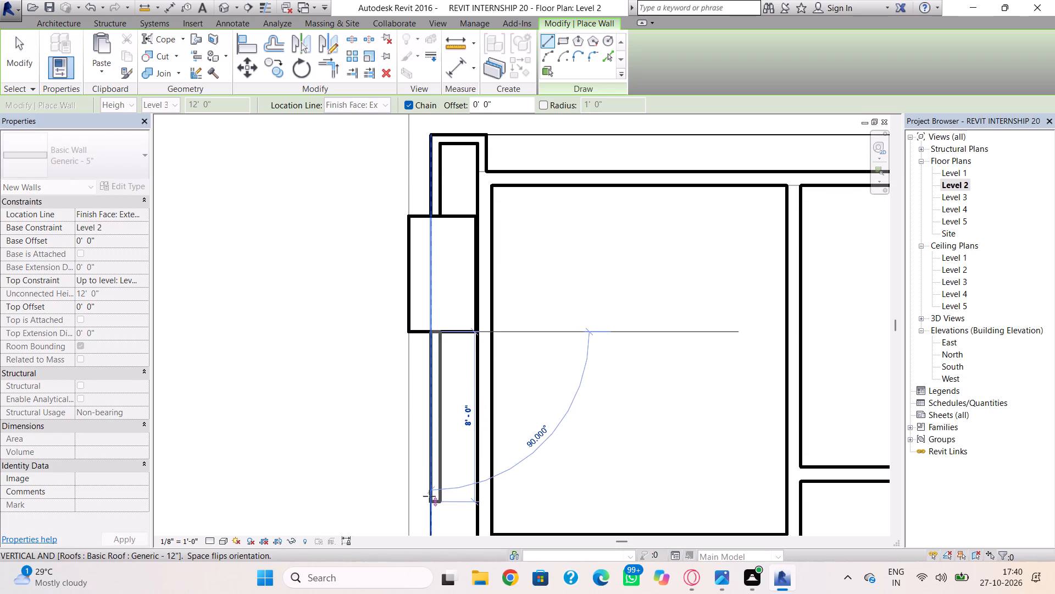
scroll(438, 457, down, 1)
middle_drag(436, 455, 425, 358)
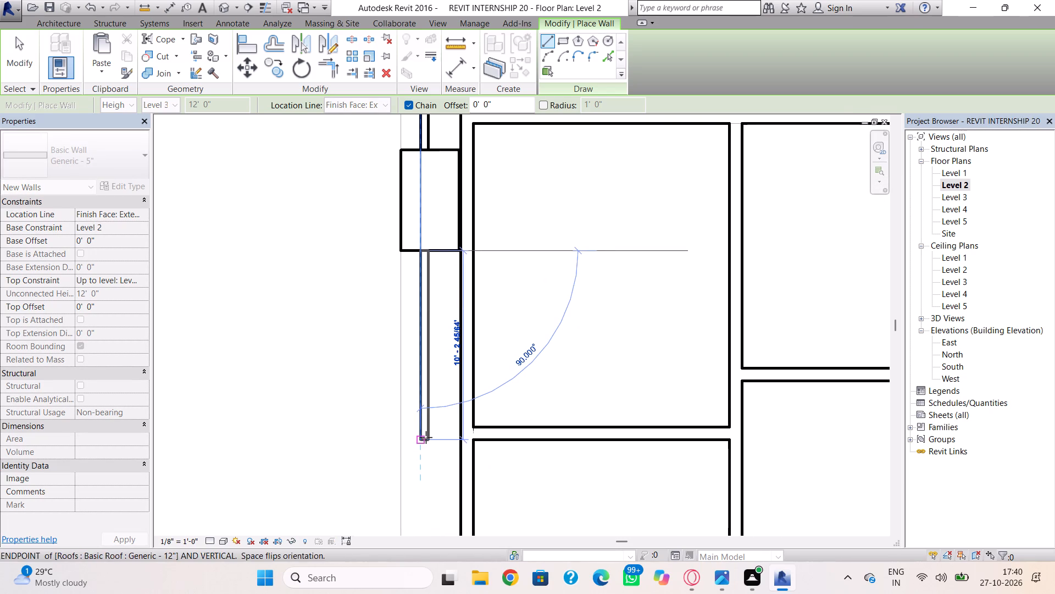
click(426, 437)
click(460, 437)
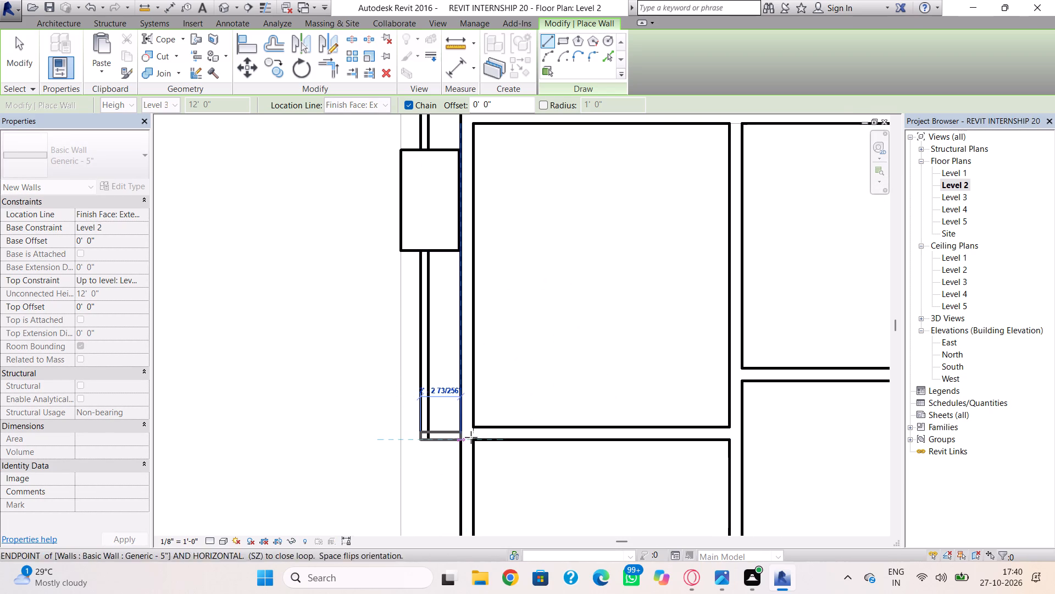
key(Escape)
key(Escape)
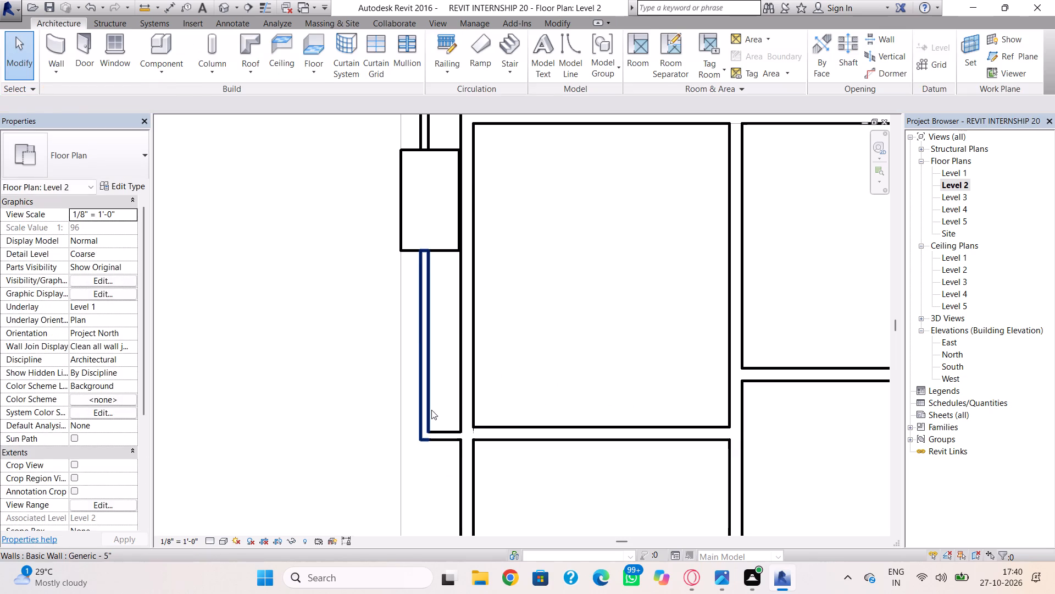
Set the top offset of the five new overhang walls above and below the projecting box to -10' 0".
click(431, 410)
ctrl+click(446, 432)
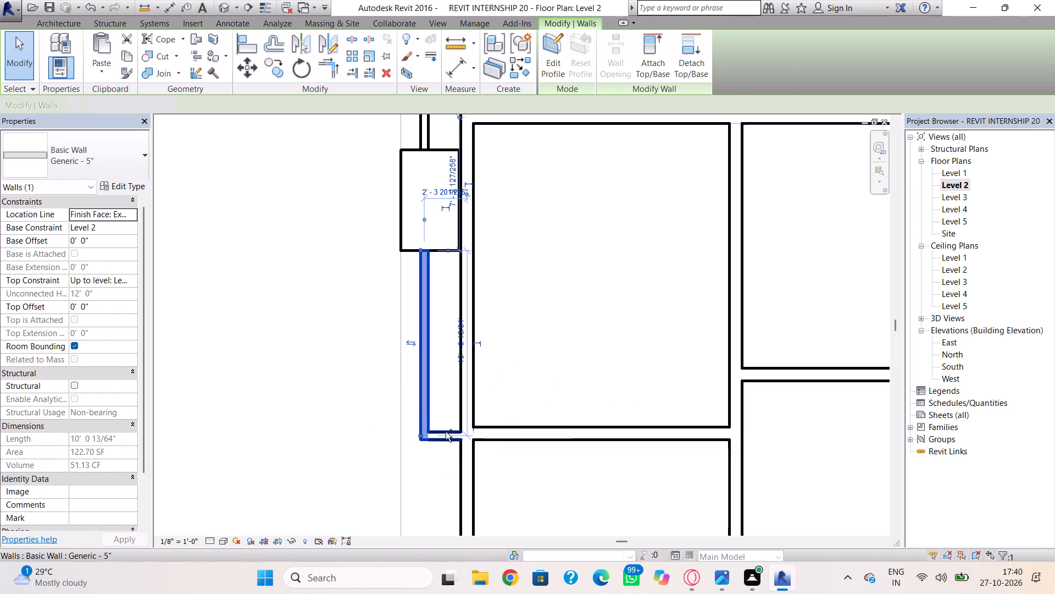
middle_drag(442, 149, 413, 347)
ctrl+click(397, 306)
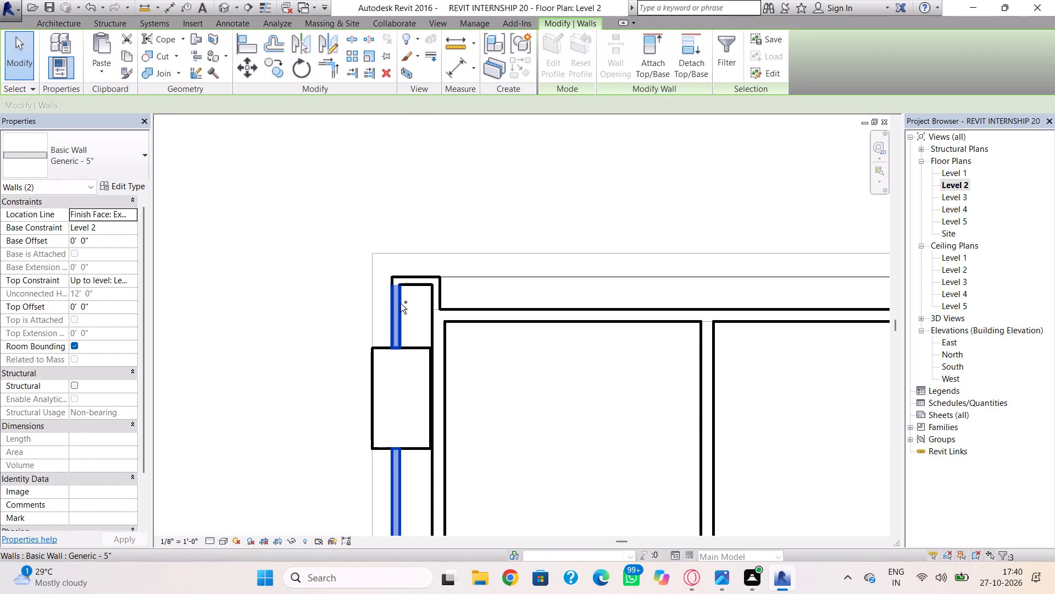
ctrl+click(426, 286)
ctrl+click(441, 293)
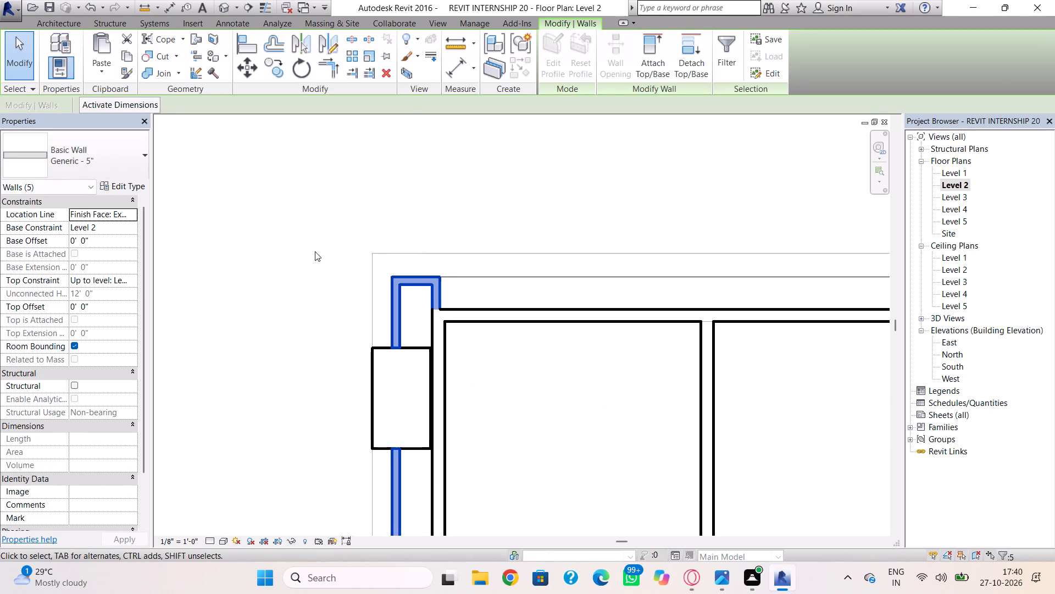
click(100, 311)
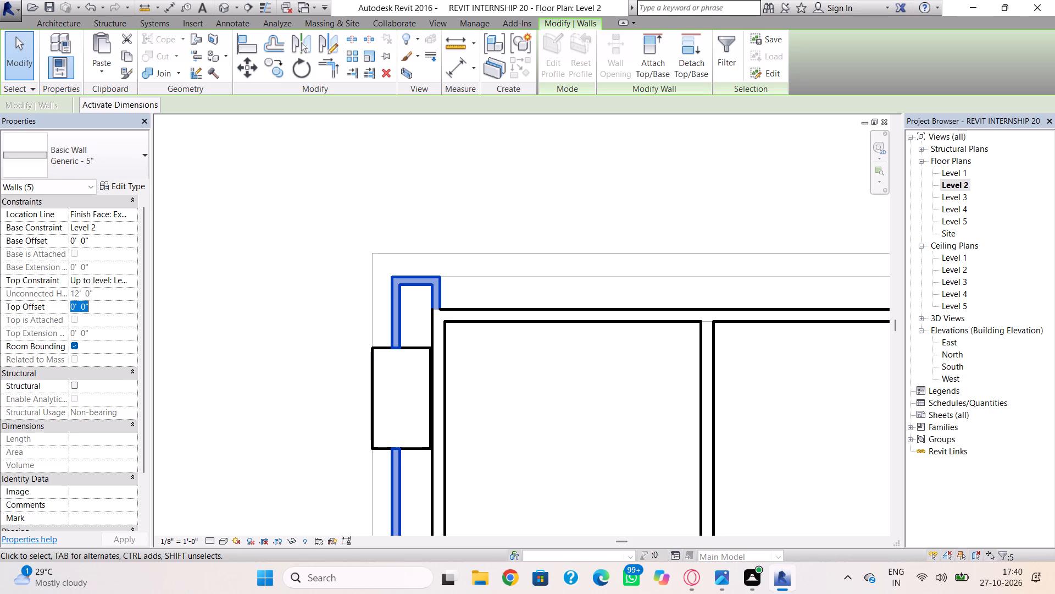
key(minus)
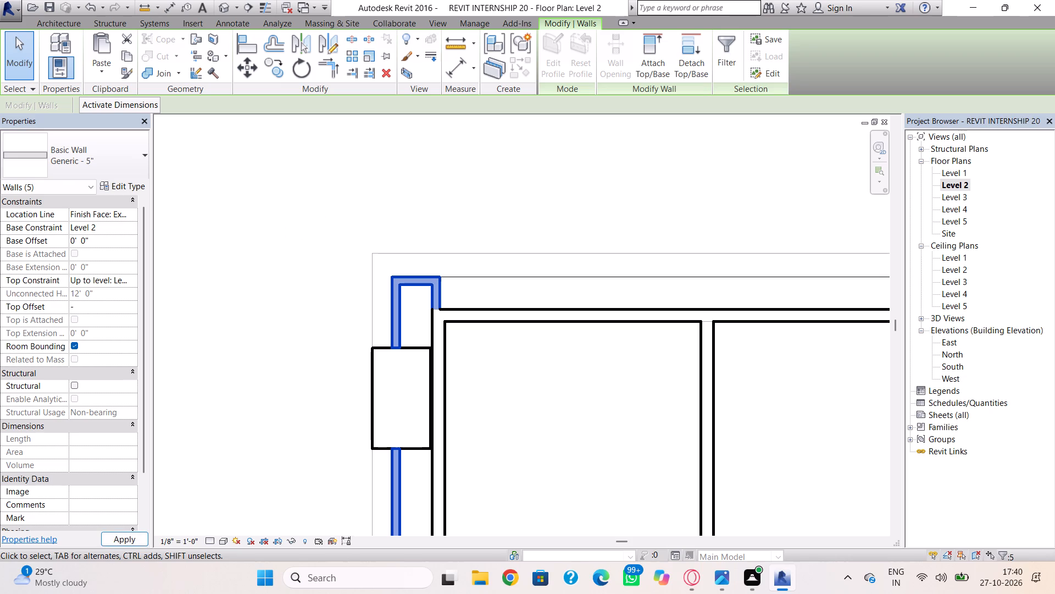
text(10)
key(apostrophe)
key(Return)
Examine the low Level 2 overhang walls and the projecting box from the building's left side in the 3D view.
click(227, 8)
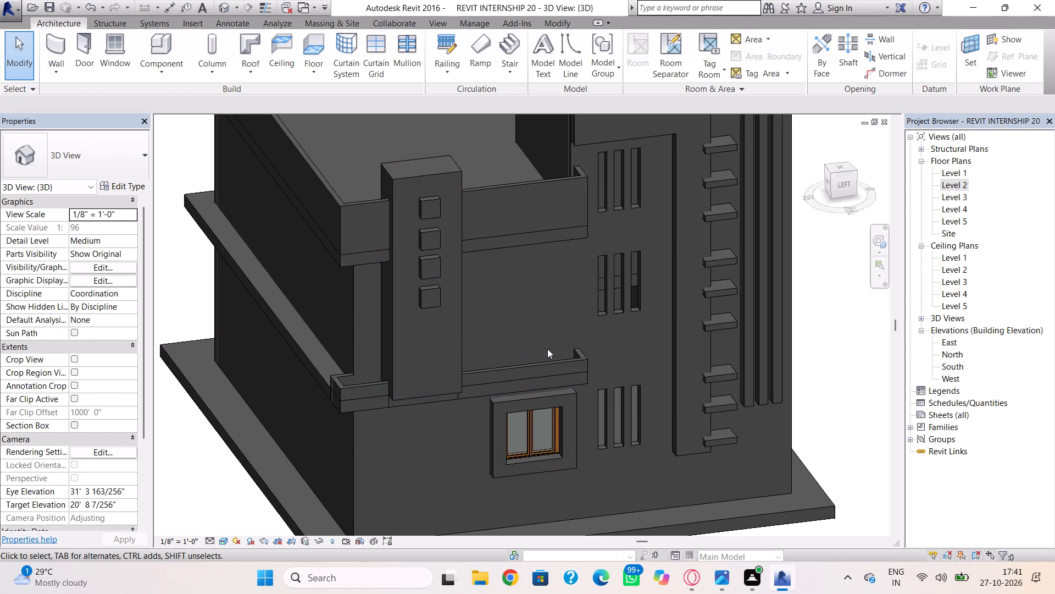
shift+right_drag(547, 348, 396, 311)
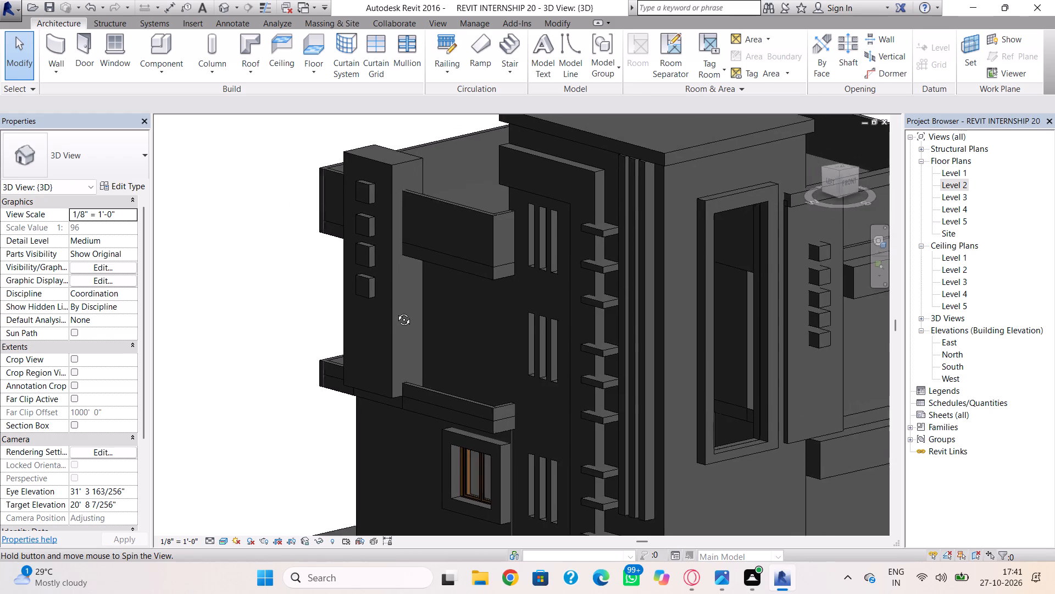
shift+right_drag(396, 311, 390, 327)
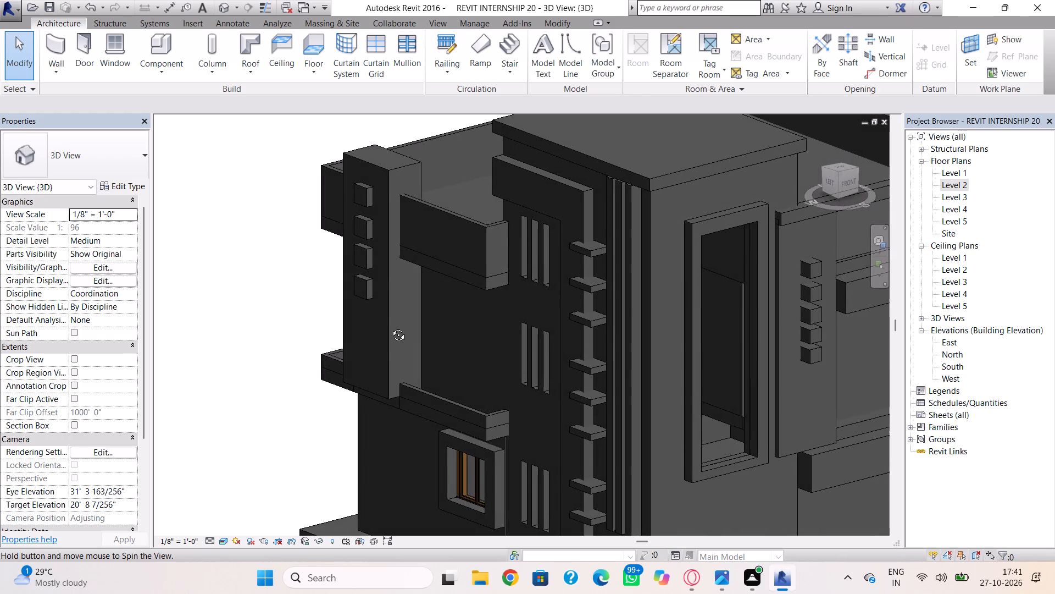
shift+right_drag(390, 327, 381, 306)
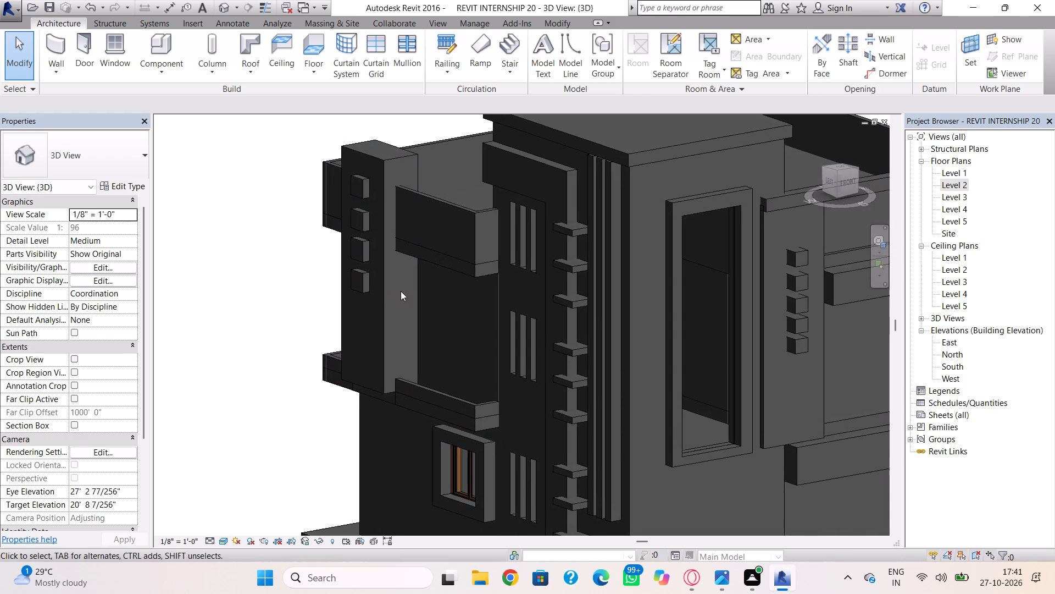
click(413, 290)
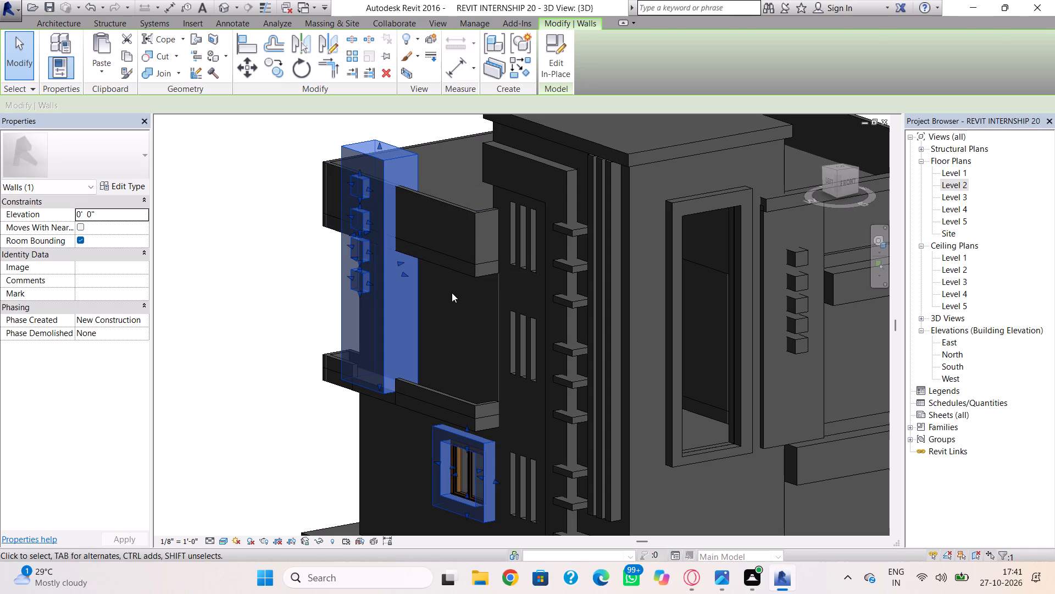
key(Escape)
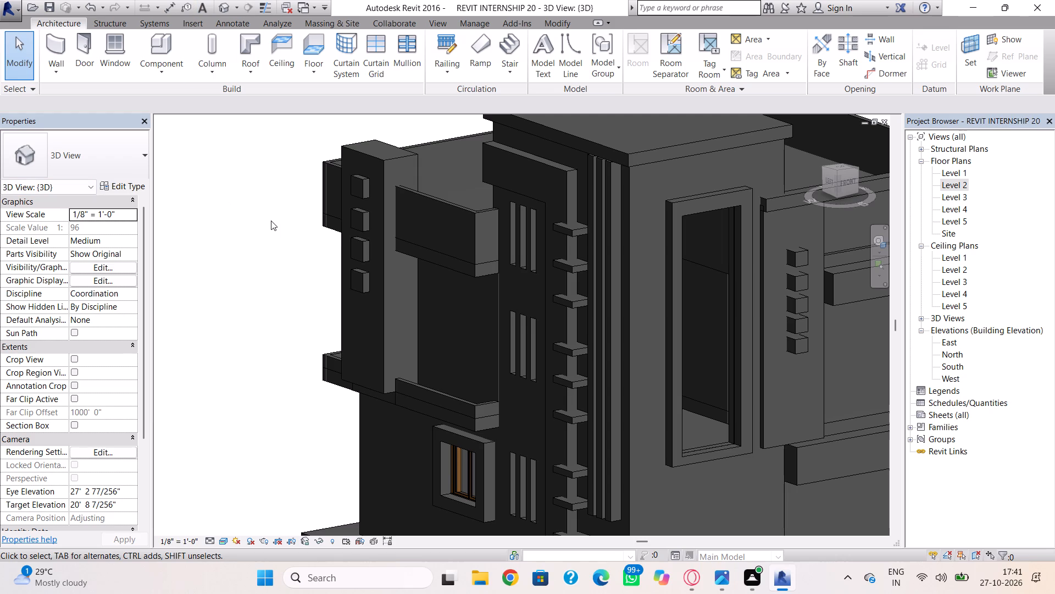
scroll(319, 313, down, 1)
scroll(318, 315, up, 1)
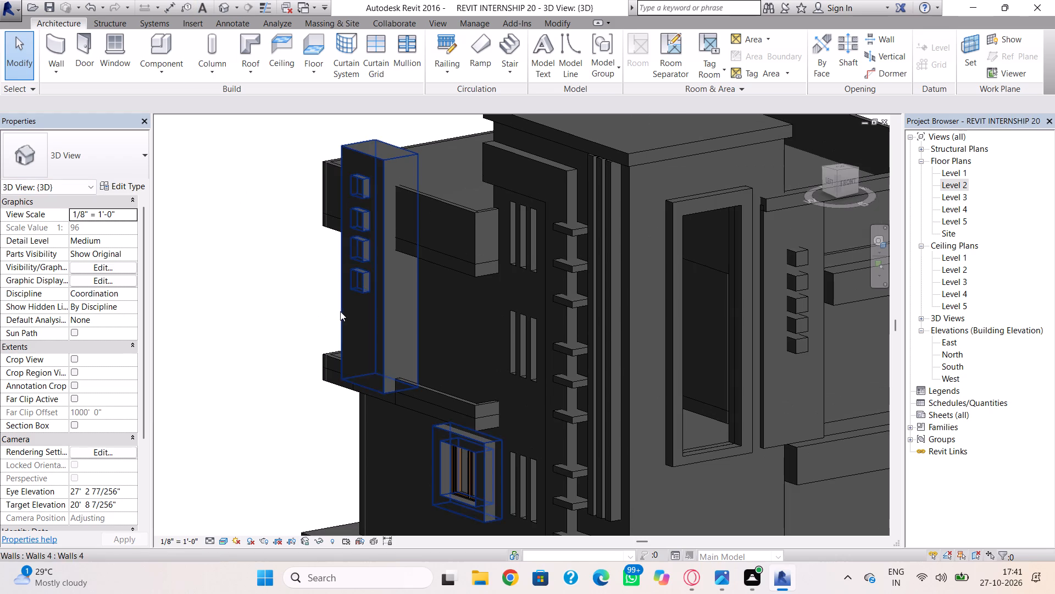
shift+right_drag(404, 337, 551, 324)
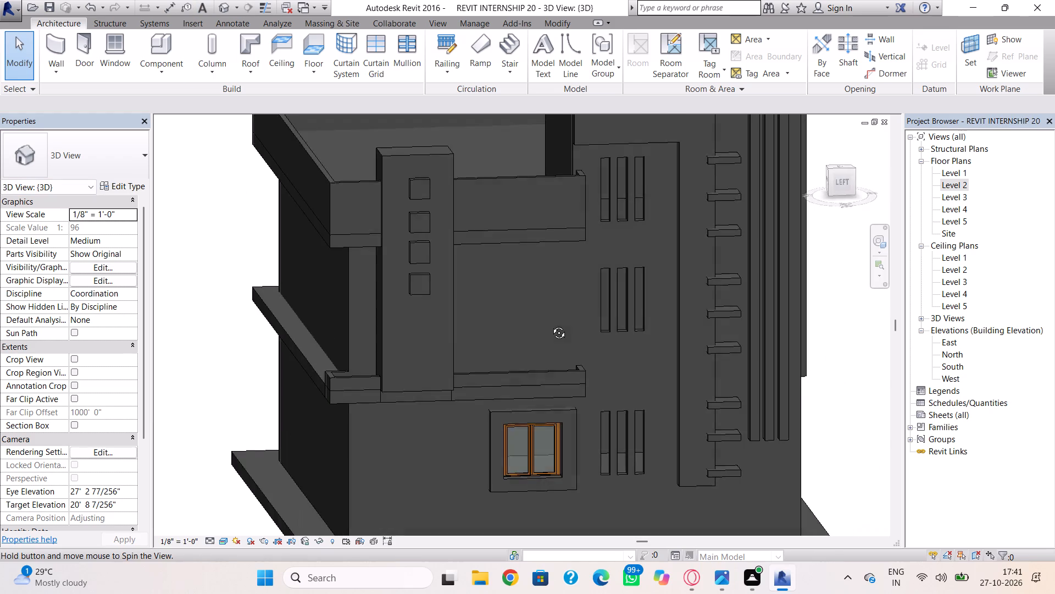
shift+right_drag(551, 324, 536, 304)
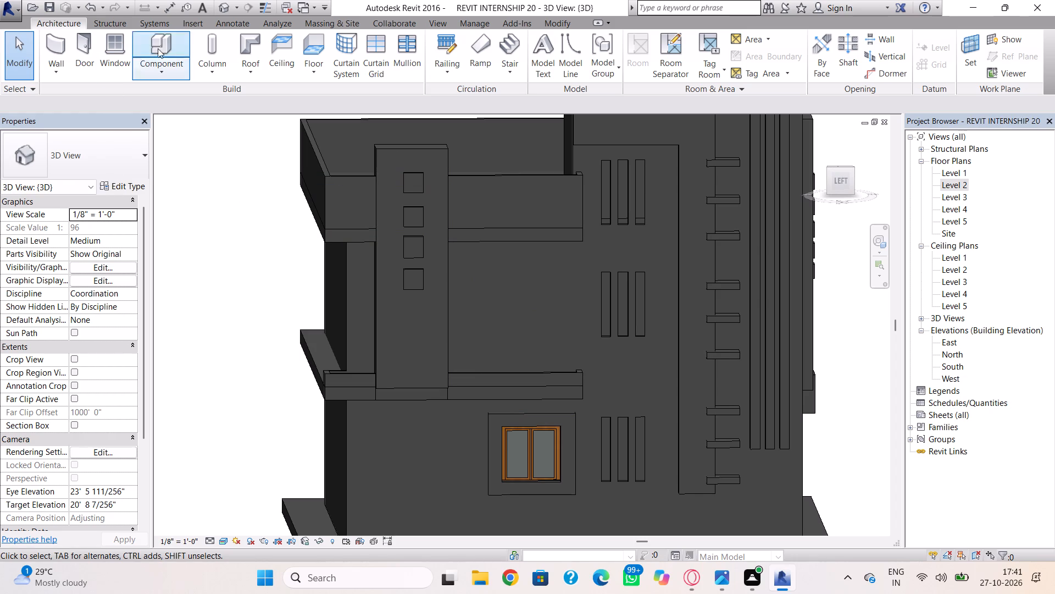
Start a Handrail - Rectangular railing path on Level 2, along the upper overhang walls' centrelines: about 2' left, then about 3' 7" down to the box.
click(452, 46)
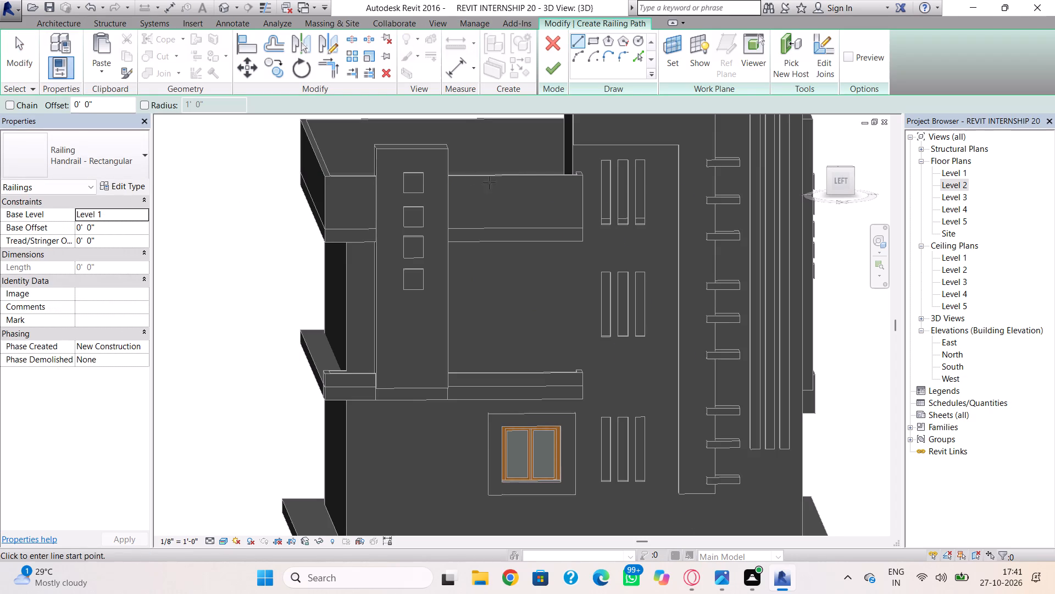
double_click(952, 186)
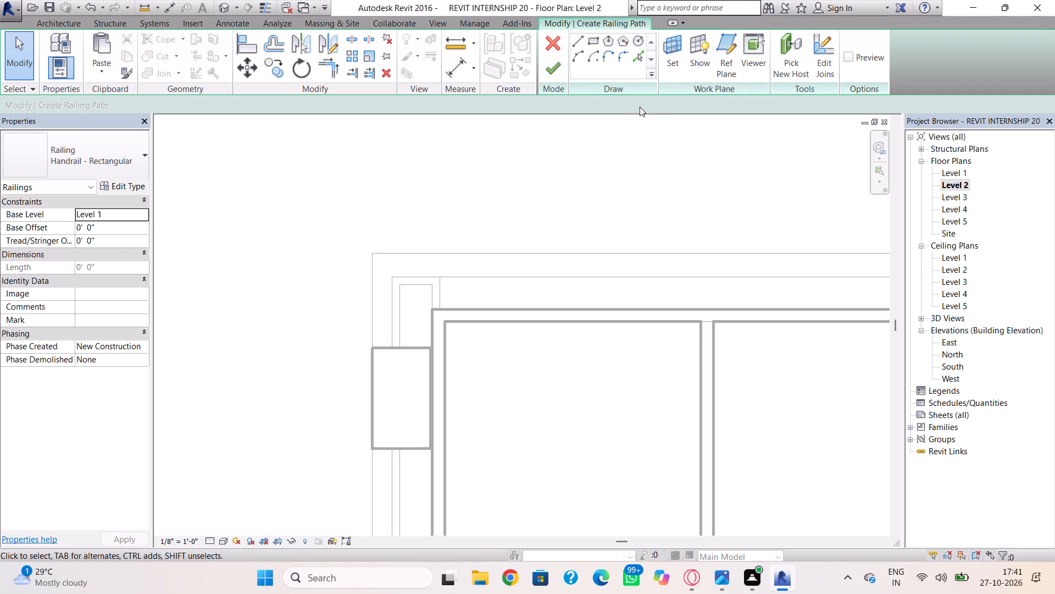
click(579, 41)
scroll(429, 299, up, 5)
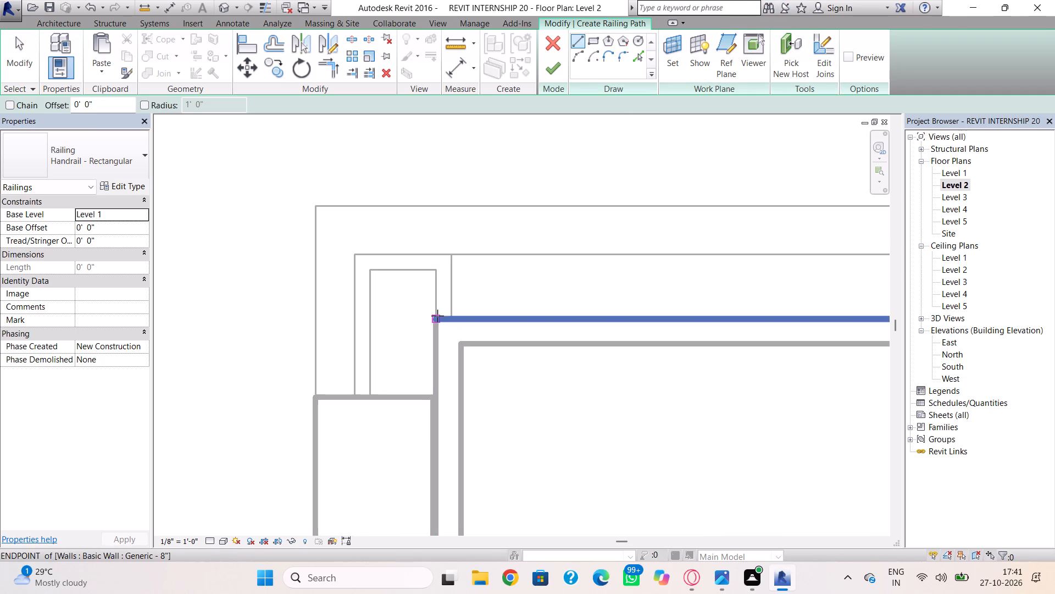
click(437, 261)
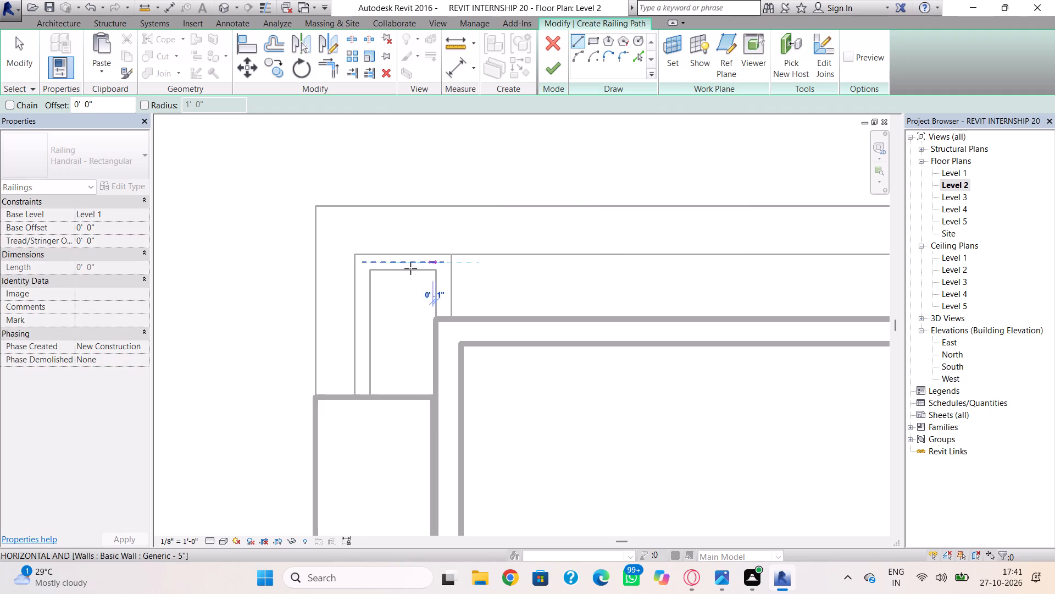
click(362, 268)
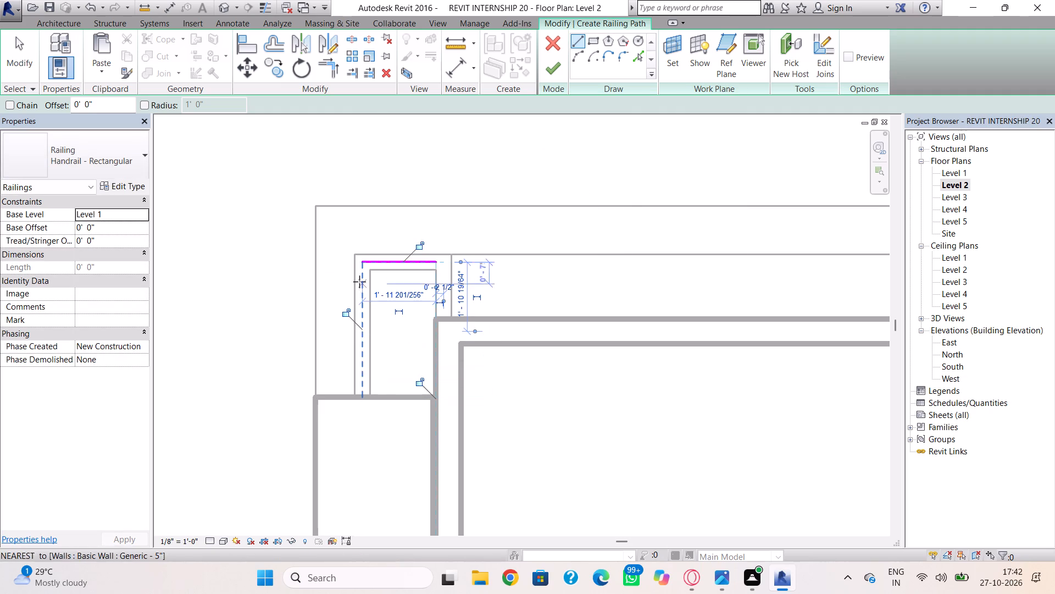
click(359, 261)
click(364, 393)
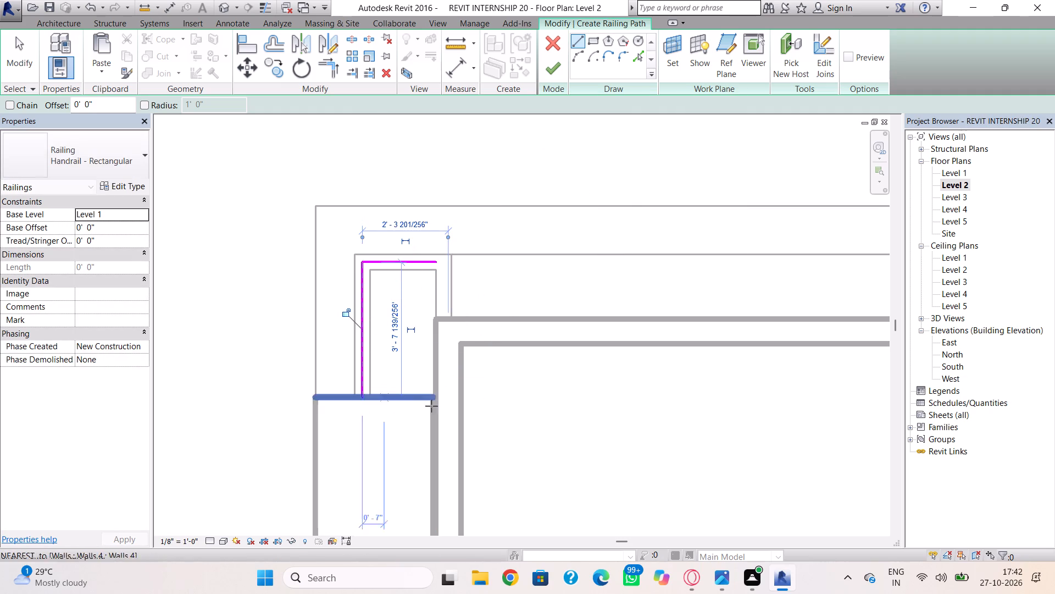
Sketch the railing path below the projecting box, down the low wall's centreline to its corner and about 2' across to the building wall.
scroll(429, 414, down, 2)
middle_drag(424, 393, 443, 159)
scroll(396, 323, down, 2)
middle_drag(399, 324, 406, 243)
scroll(398, 254, up, 2)
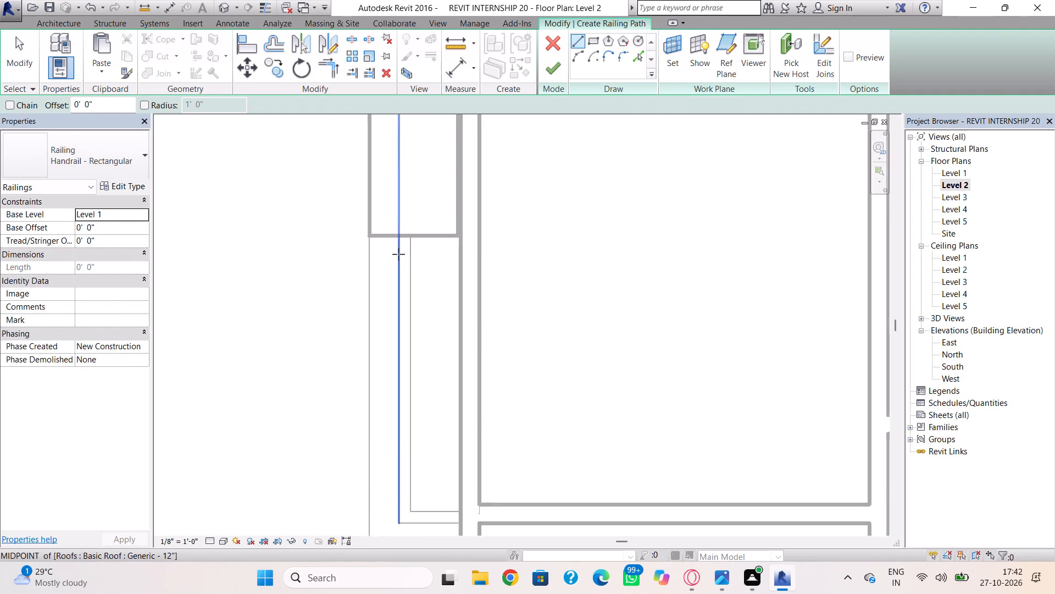
scroll(398, 254, up, 2)
click(406, 234)
scroll(404, 340, down, 3)
middle_drag(404, 356, 408, 217)
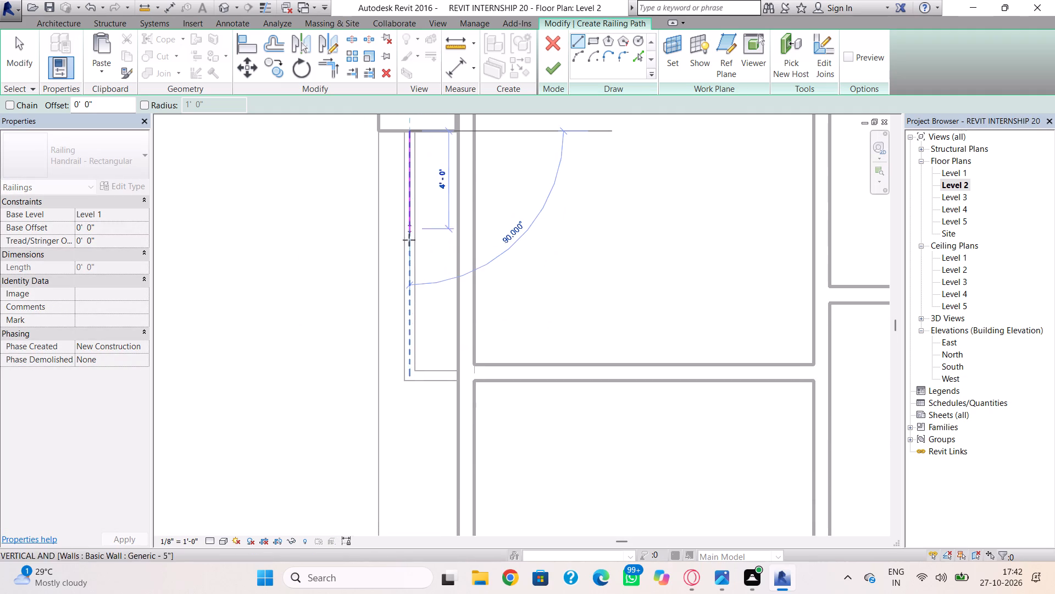
scroll(409, 382, up, 6)
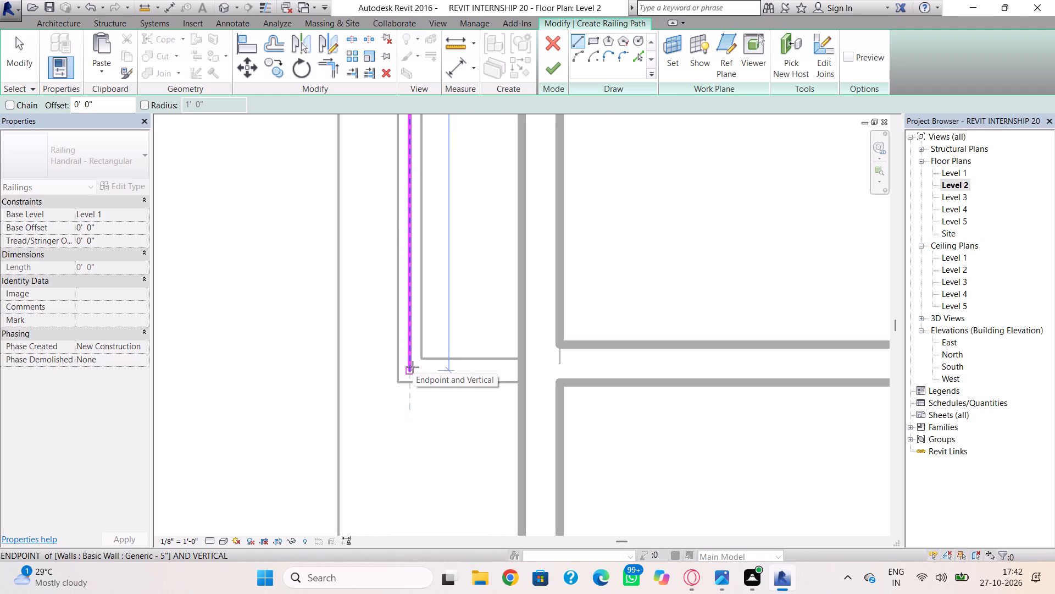
click(413, 367)
click(521, 372)
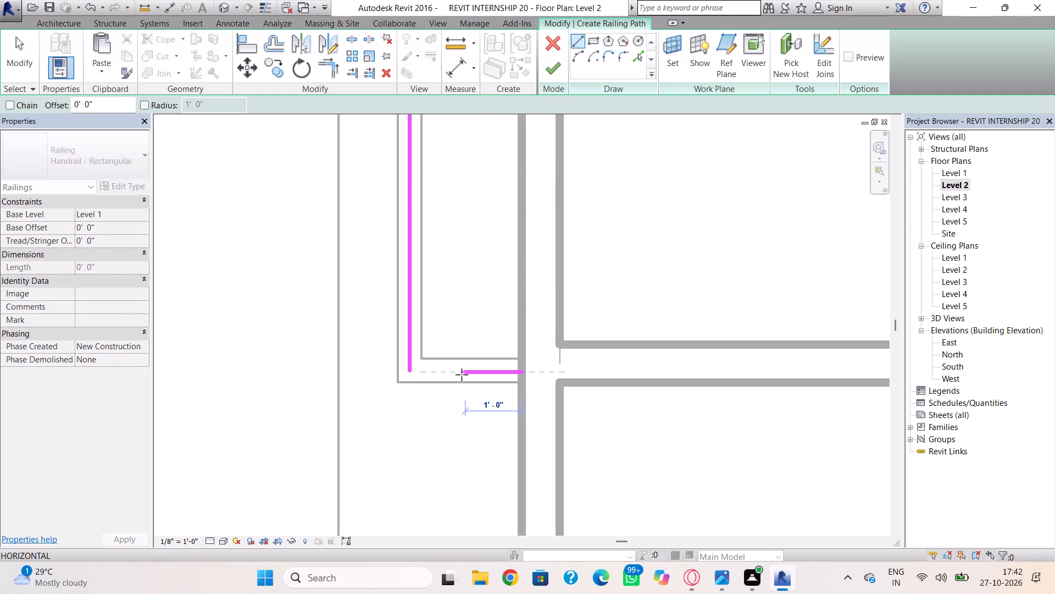
click(405, 372)
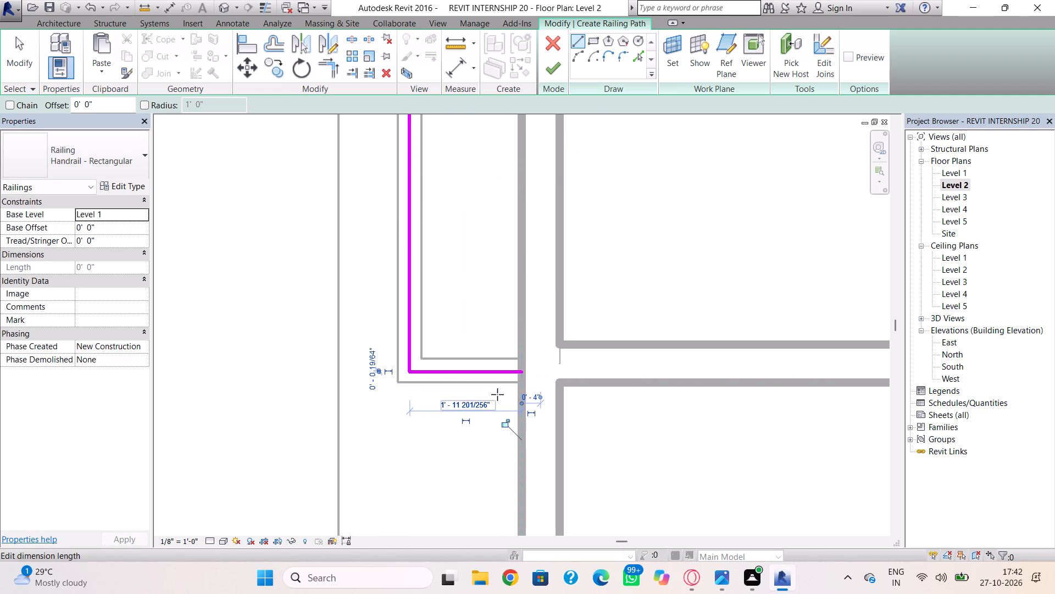
key(Escape)
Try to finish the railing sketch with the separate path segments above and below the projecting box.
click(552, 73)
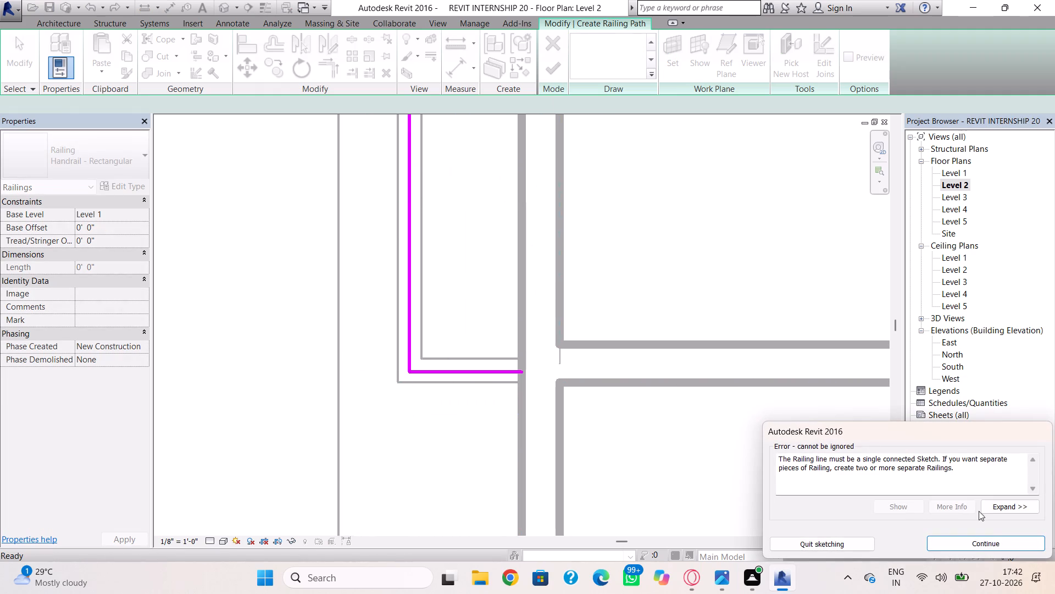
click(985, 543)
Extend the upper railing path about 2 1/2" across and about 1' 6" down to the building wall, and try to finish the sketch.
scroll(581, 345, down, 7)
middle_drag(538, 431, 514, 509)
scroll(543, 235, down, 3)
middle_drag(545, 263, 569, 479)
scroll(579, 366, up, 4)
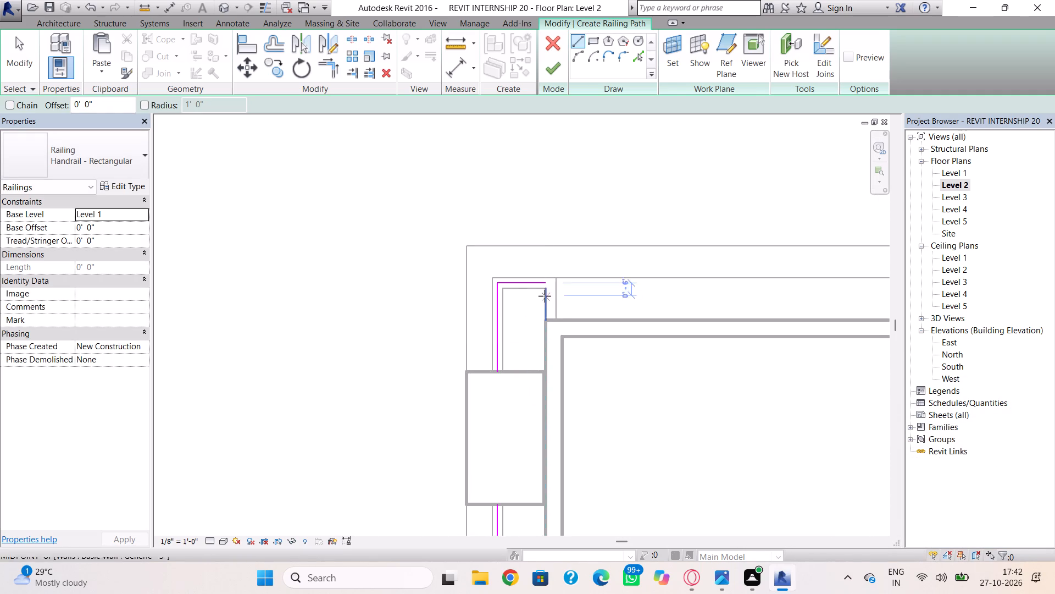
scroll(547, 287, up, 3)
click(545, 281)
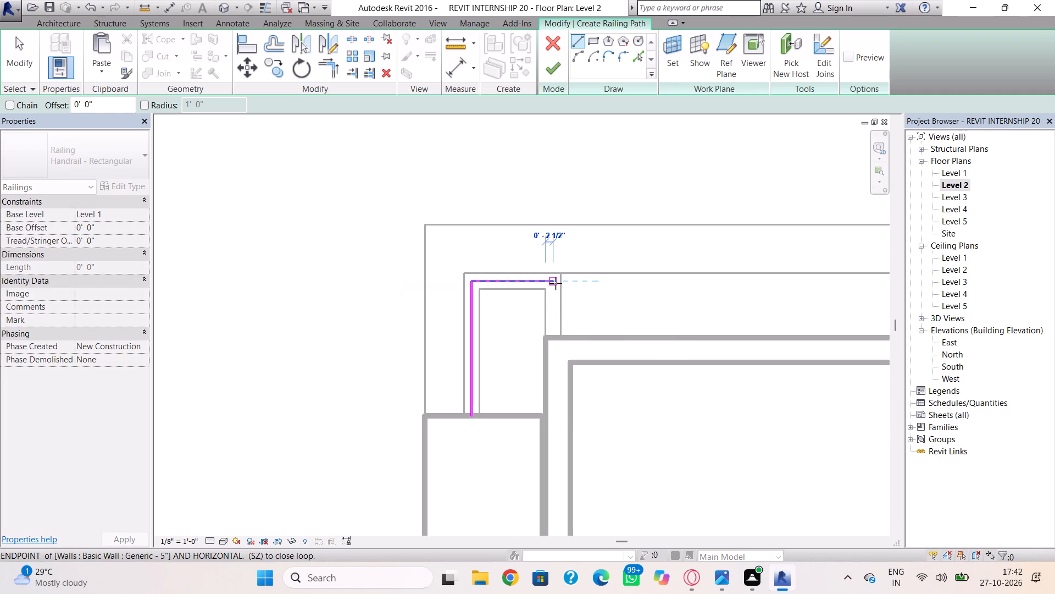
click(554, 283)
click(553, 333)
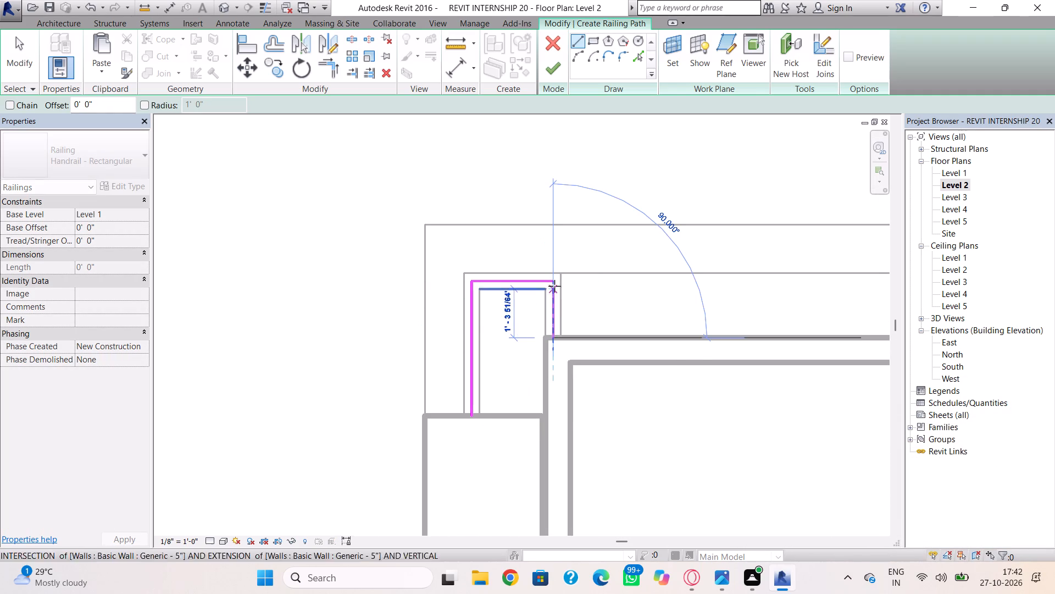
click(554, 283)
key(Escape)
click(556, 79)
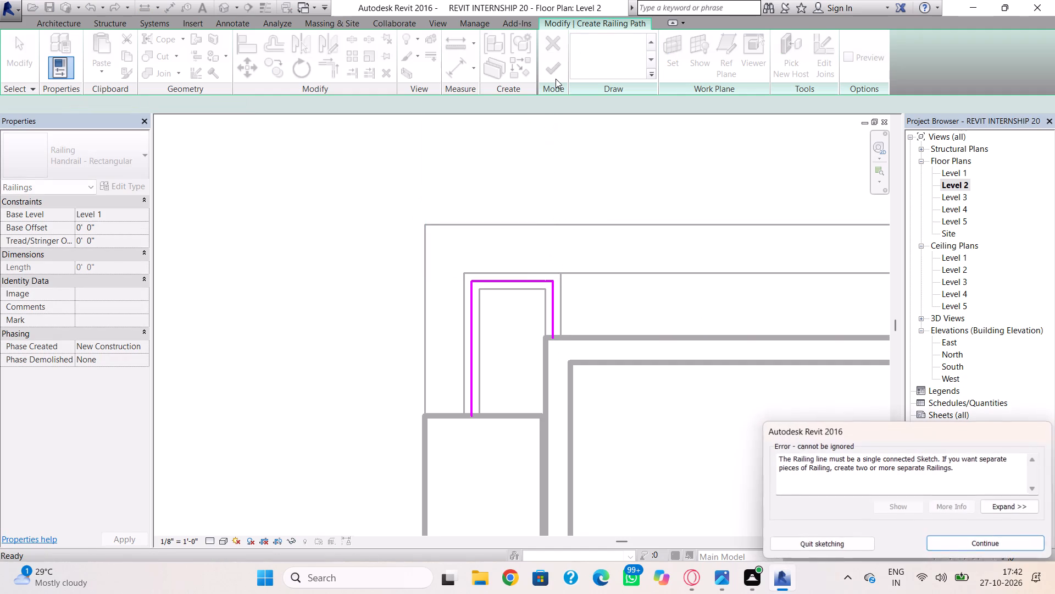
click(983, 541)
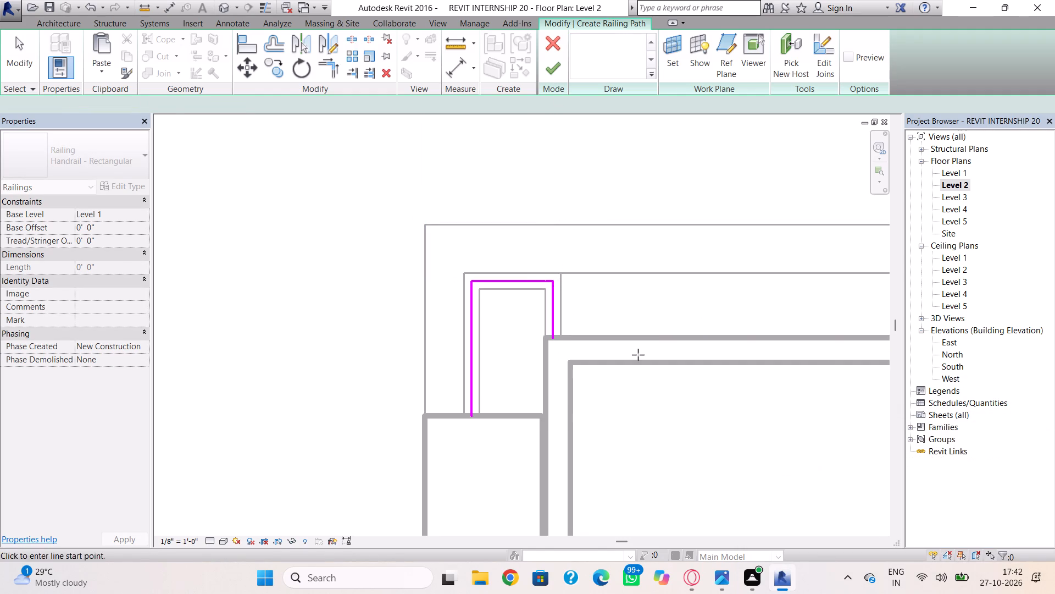
Delete all path segments above the projecting box and finish the railing with only the path below it.
key(Escape)
click(548, 312)
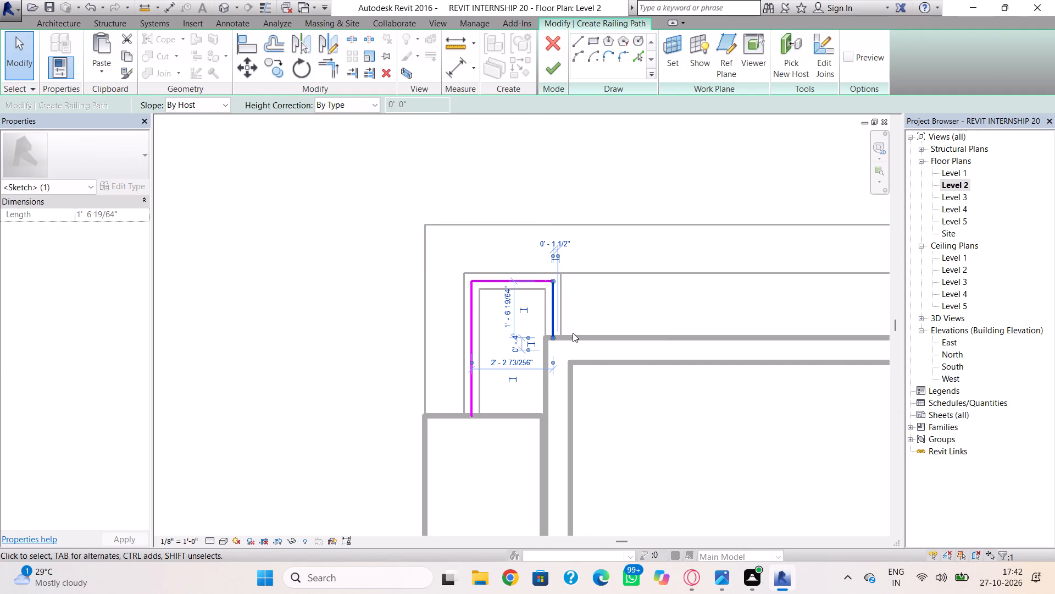
key(Delete)
click(545, 281)
key(Delete)
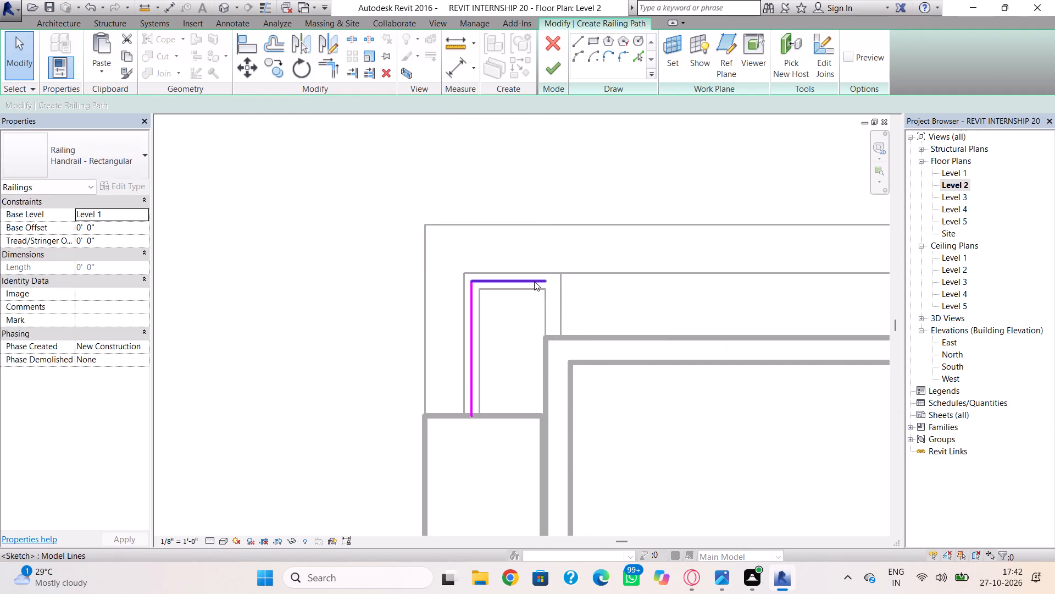
click(534, 281)
key(Delete)
click(554, 70)
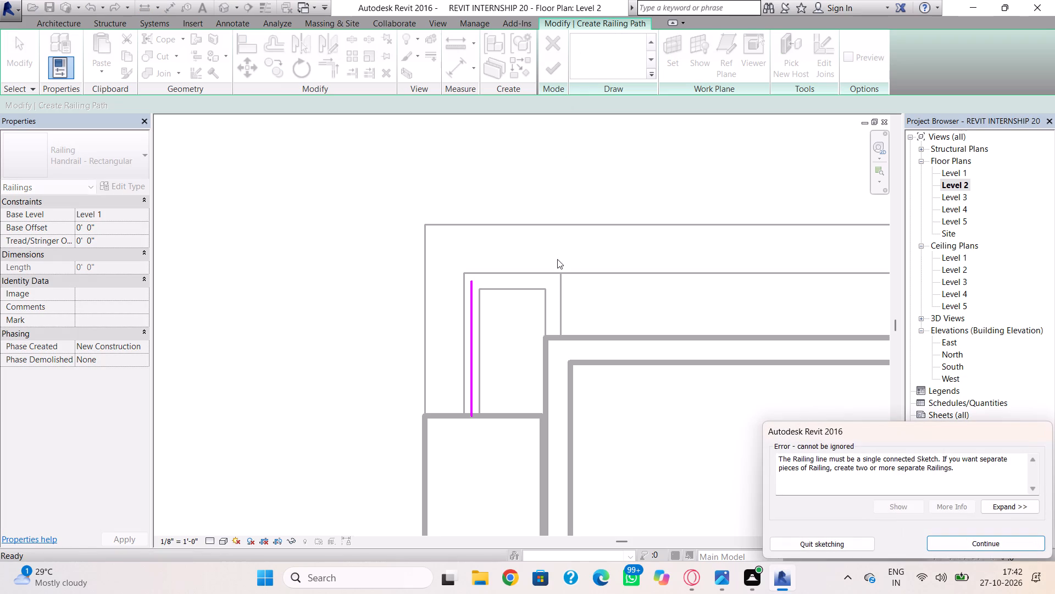
click(941, 546)
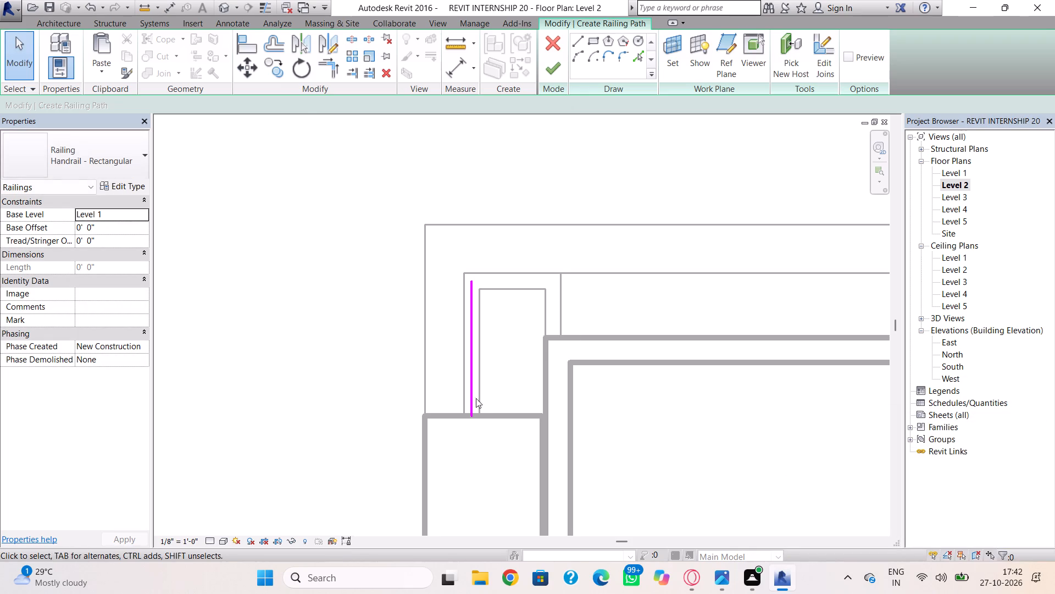
click(471, 394)
key(Delete)
click(557, 67)
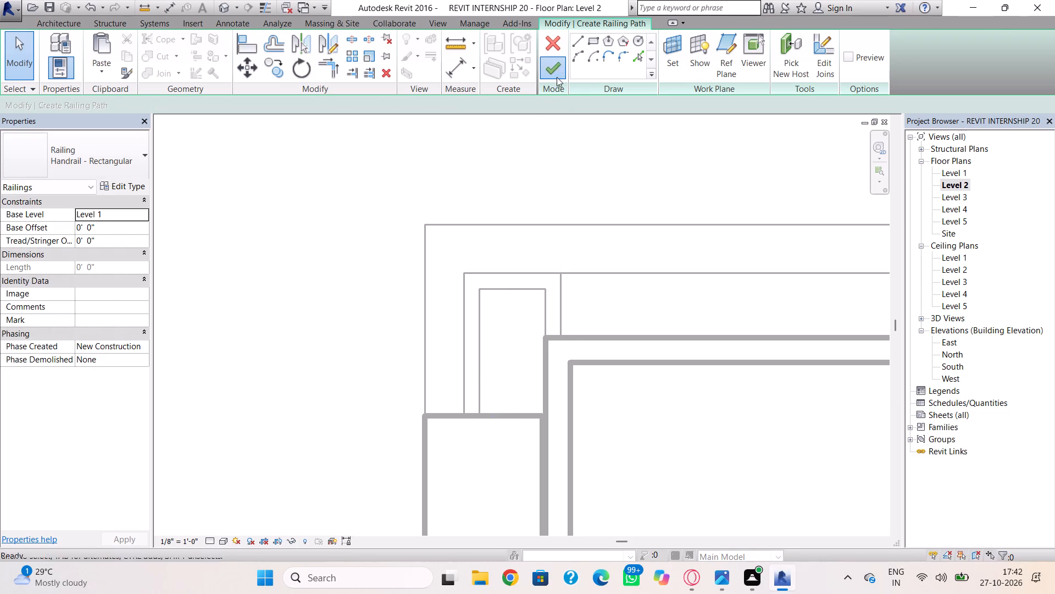
Create a second Level 2 railing from the box along the upper wall centrelines: about 3' 7" up, 2' 2" across and 1' 6" down.
scroll(542, 287, down, 3)
middle_drag(537, 265, 524, 180)
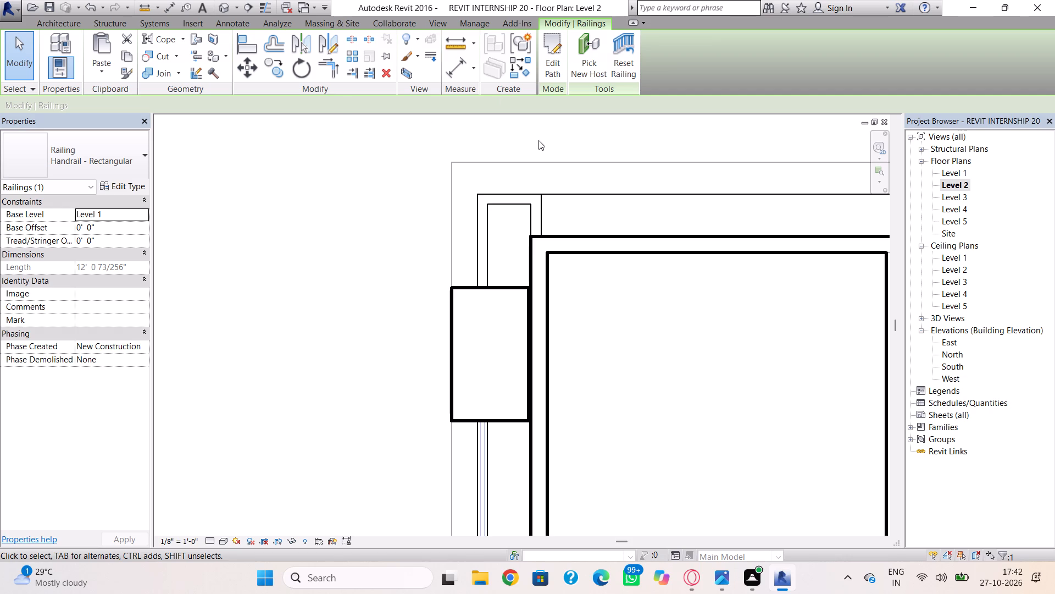
click(63, 24)
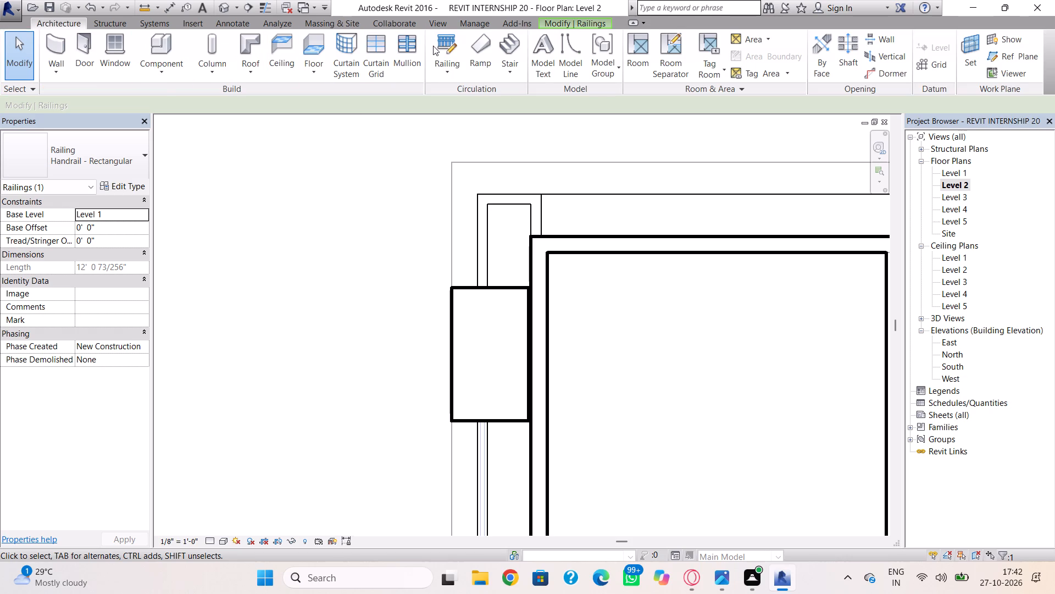
click(436, 44)
scroll(481, 279, up, 4)
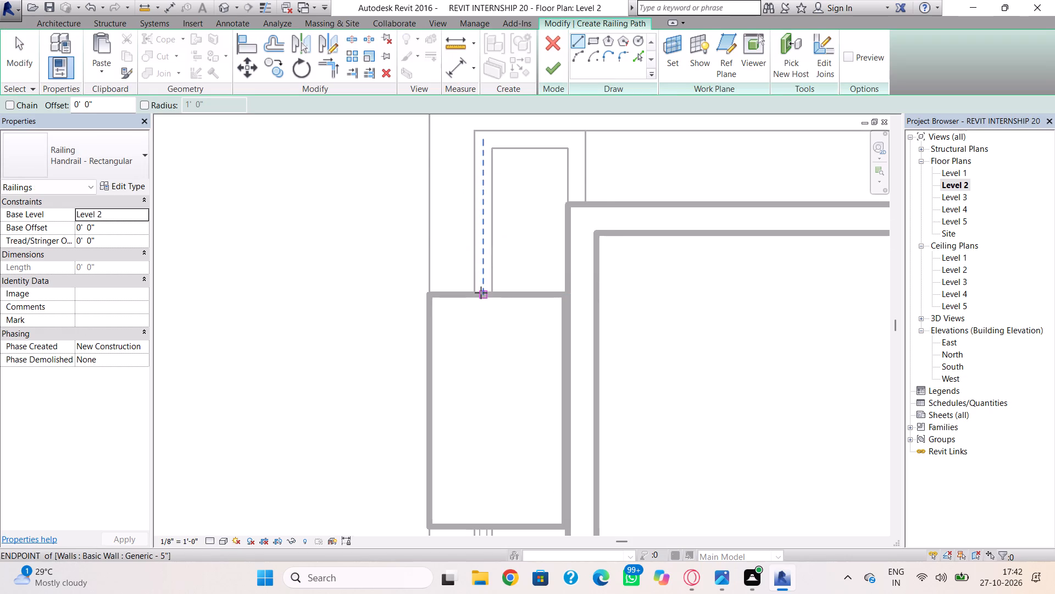
click(481, 293)
click(486, 141)
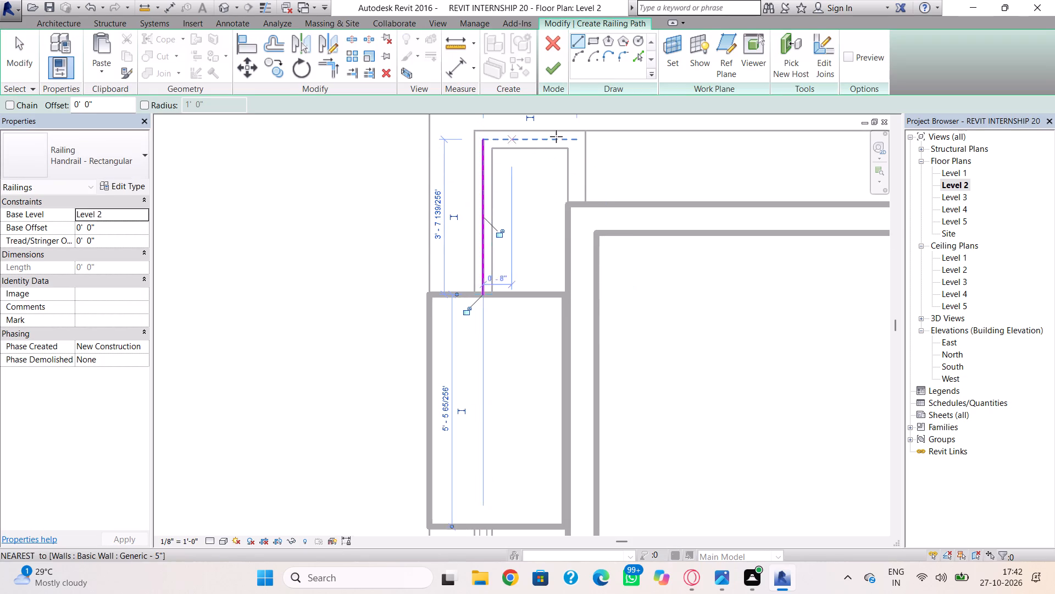
click(482, 143)
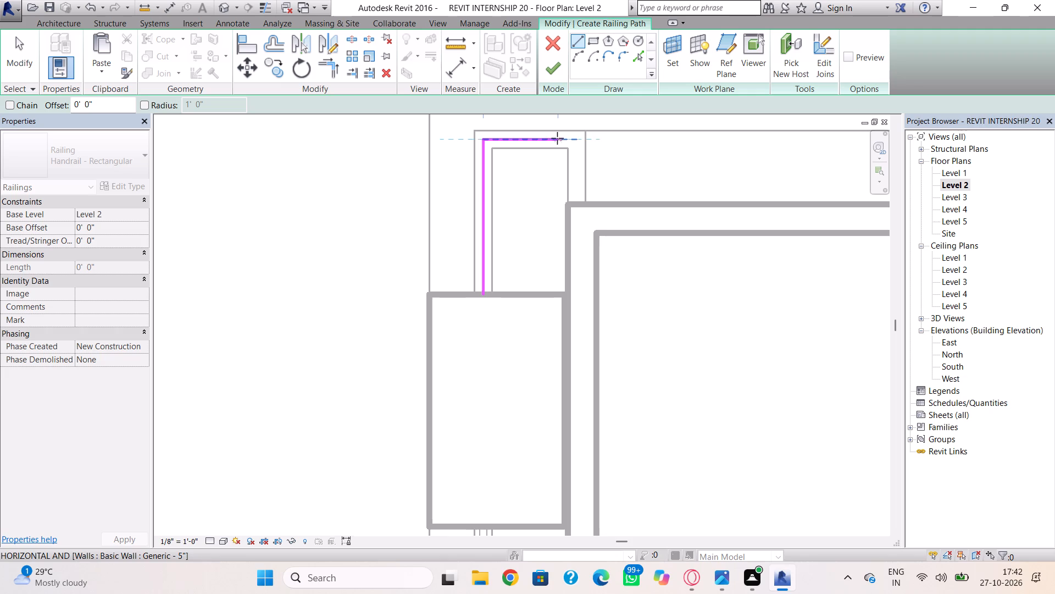
click(576, 138)
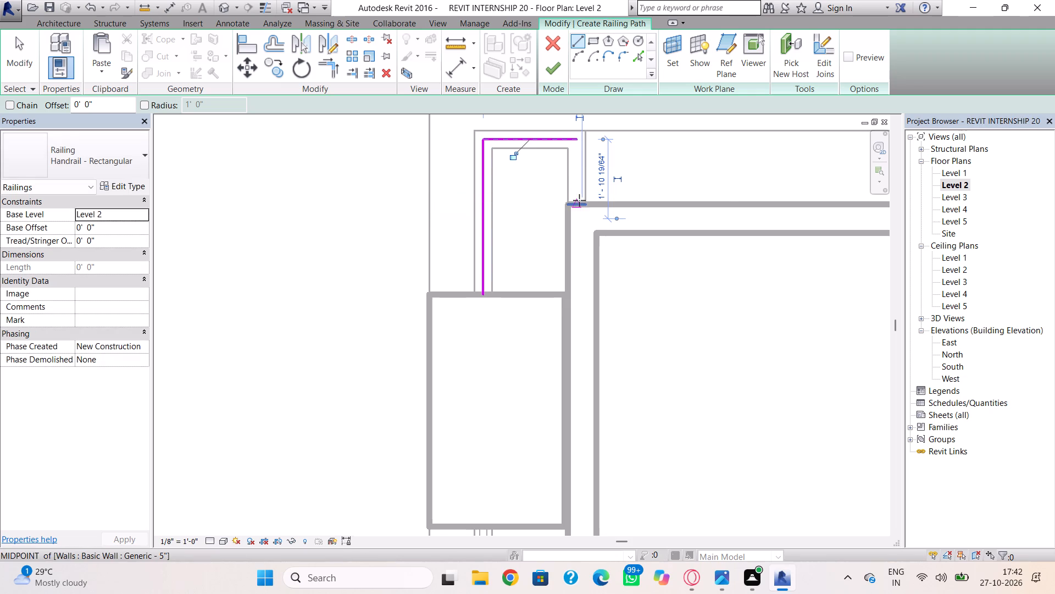
click(579, 200)
click(580, 140)
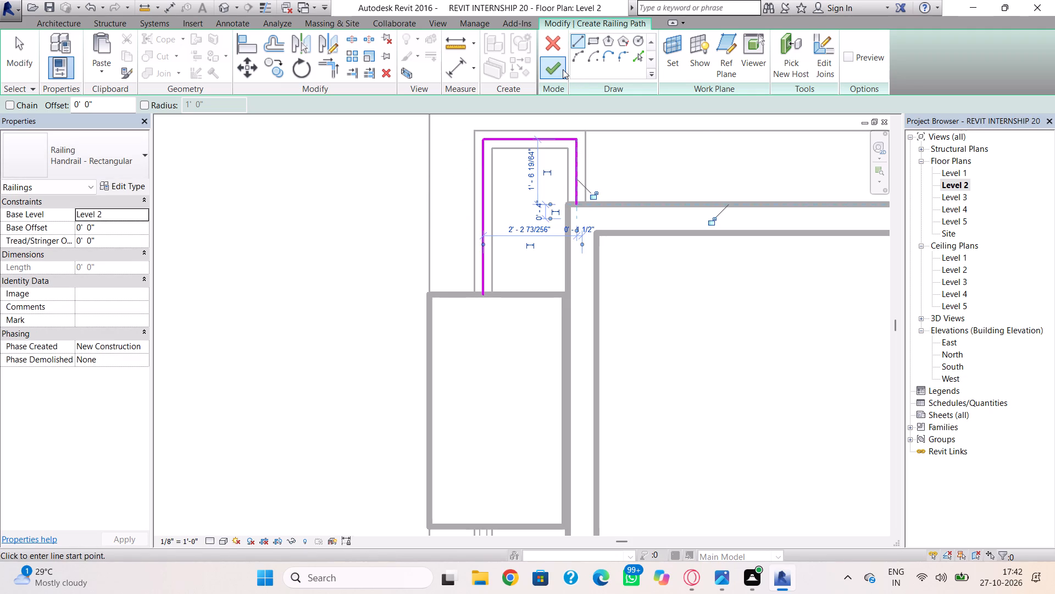
click(563, 69)
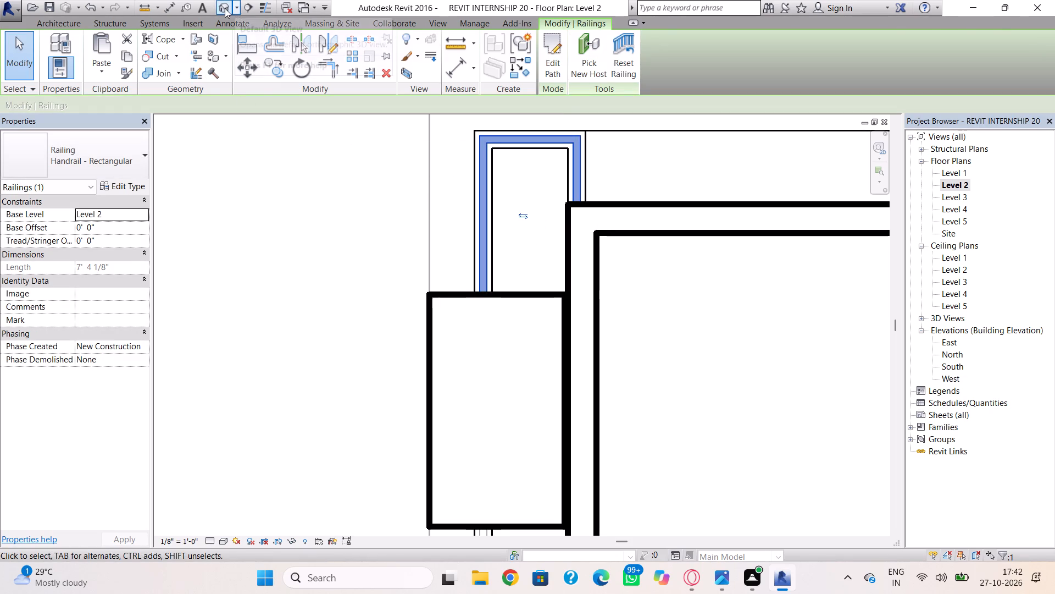
In the 3D view, set the longer railing's base level to Level 2 and its base offset to 2'.
click(225, 8)
scroll(374, 364, down, 1)
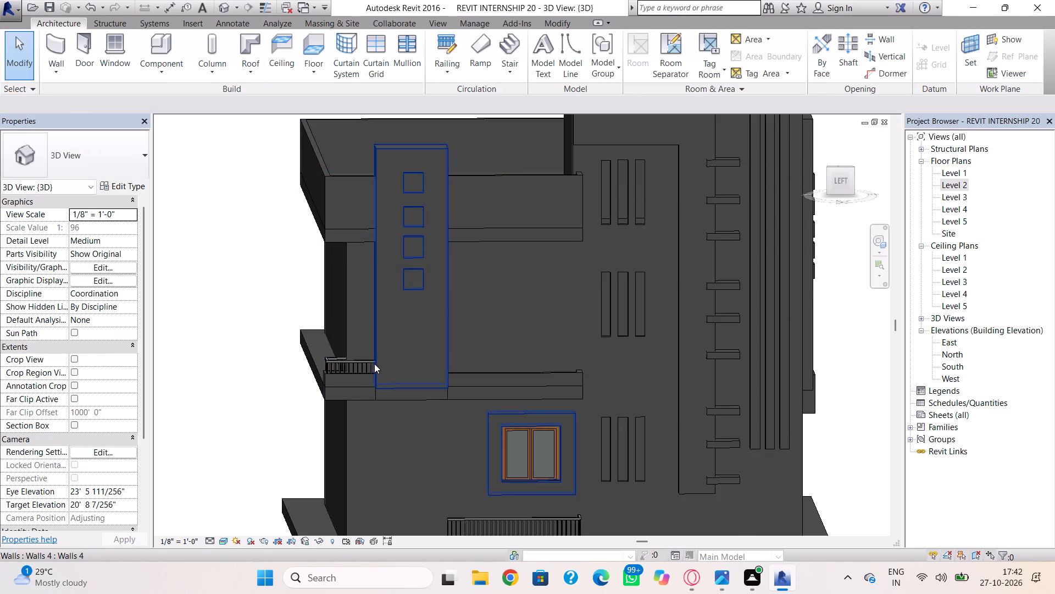
middle_drag(374, 362, 361, 287)
click(438, 422)
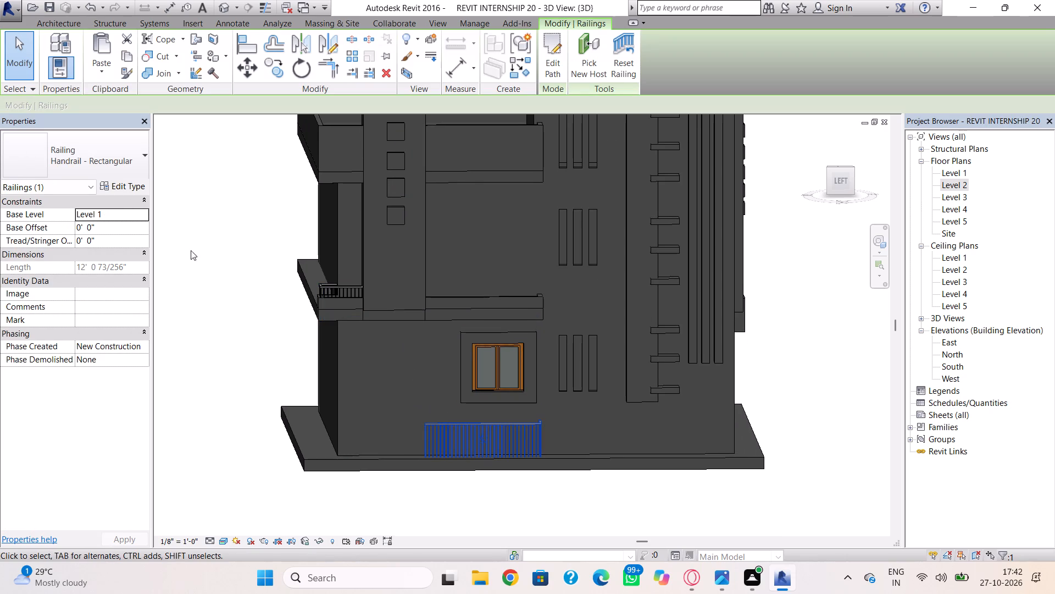
click(140, 215)
click(147, 217)
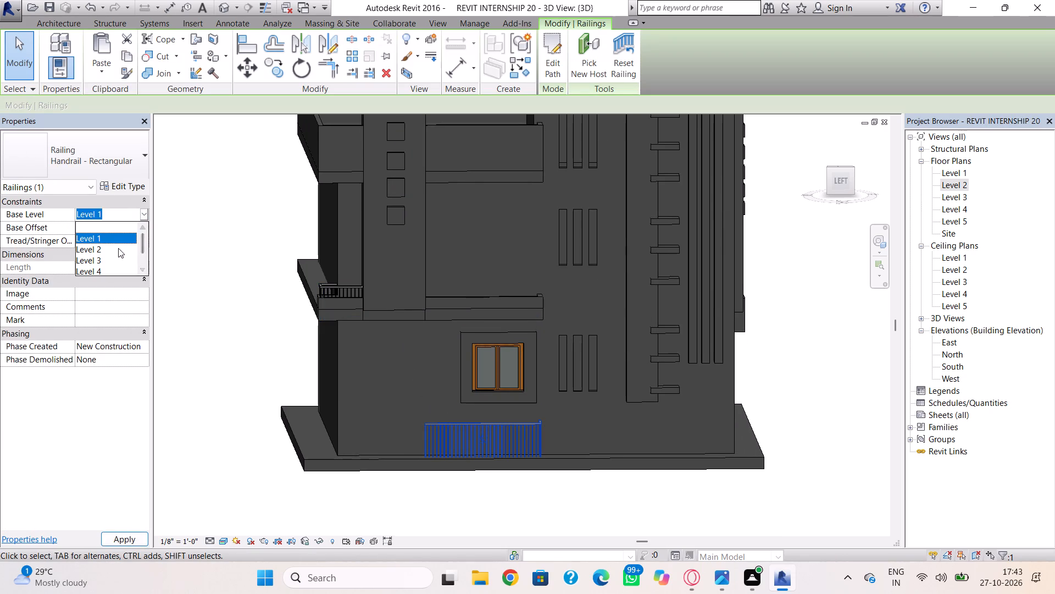
click(117, 249)
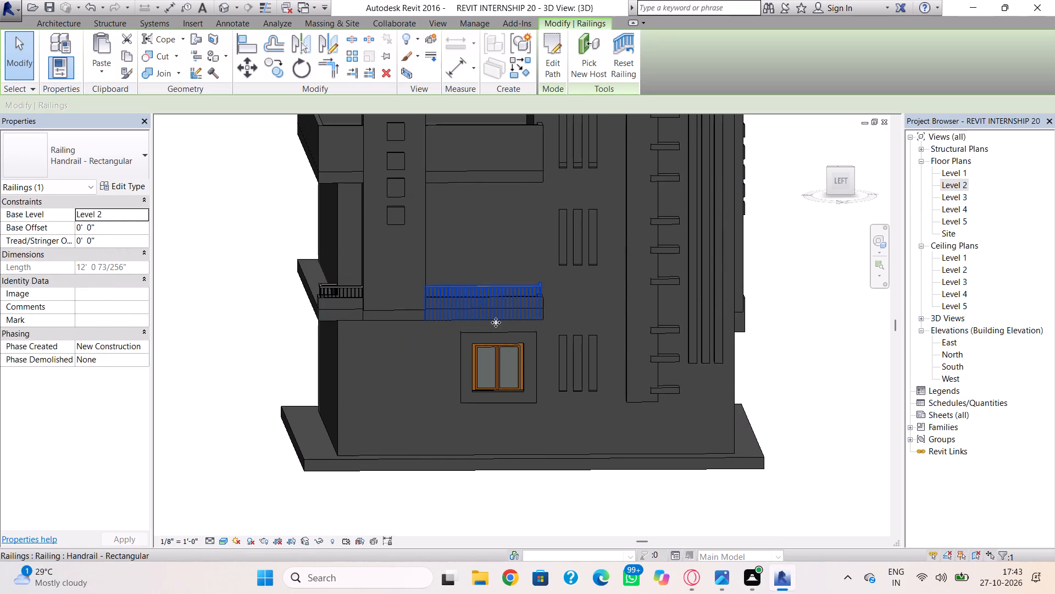
click(119, 227)
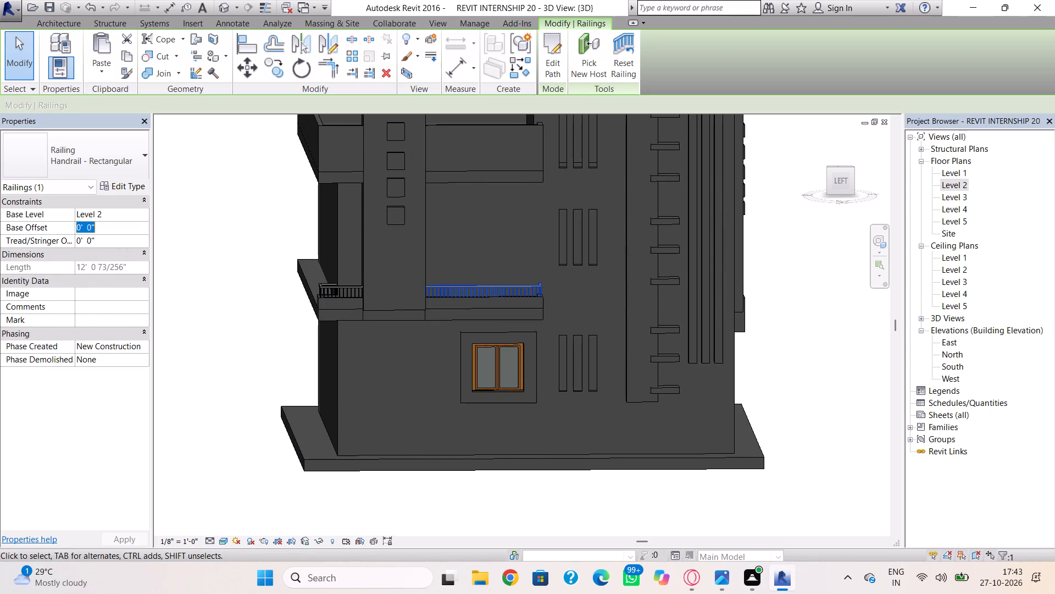
text(2')
key(Return)
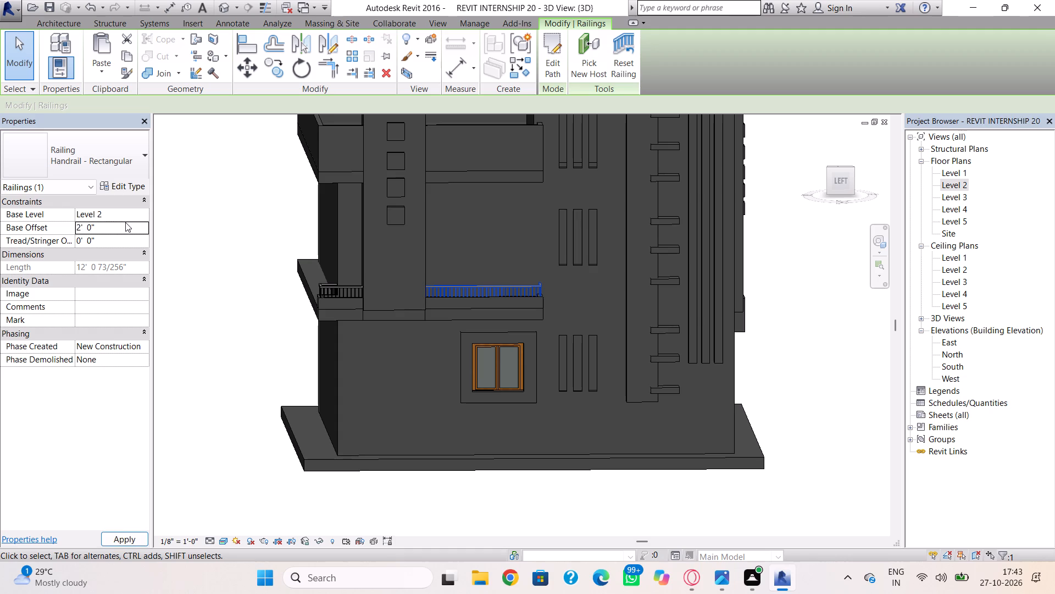
Set the base offset of the short railing on the other side of the projecting box to 2'.
click(330, 288)
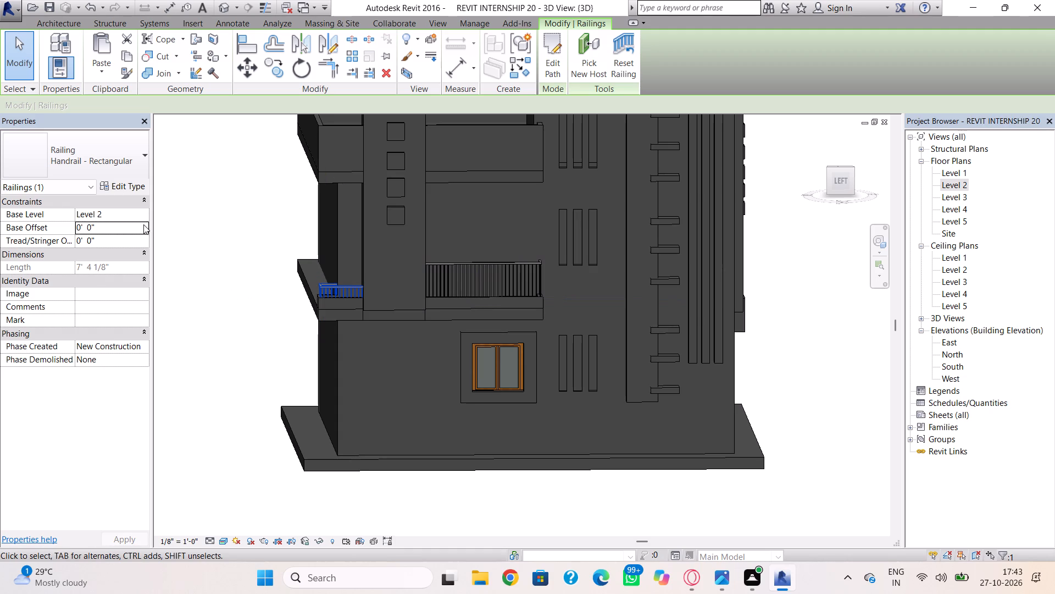
click(143, 224)
text(2')
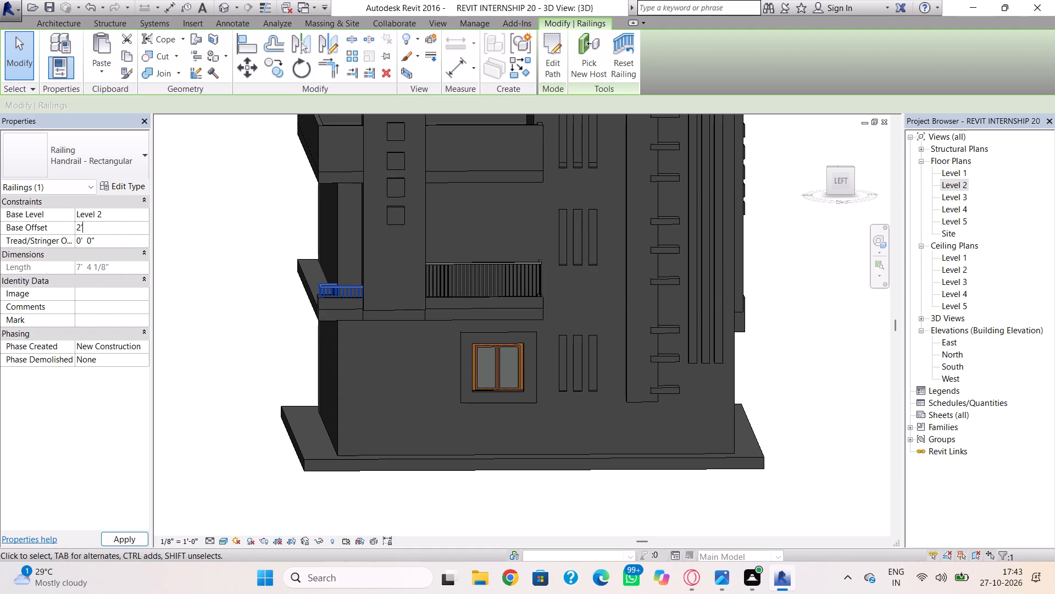
key(Return)
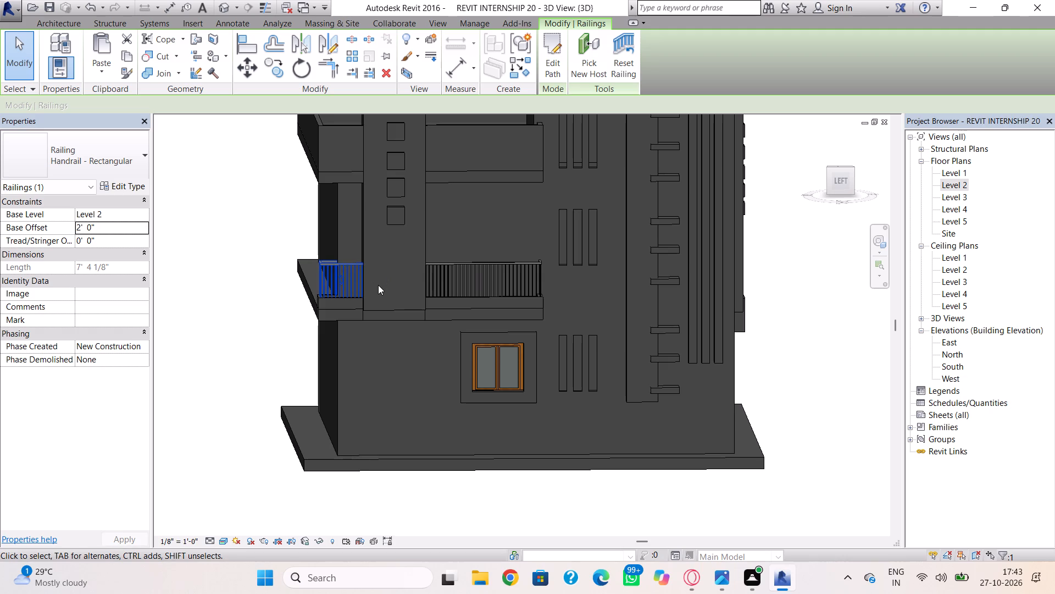
key(Escape)
Examine the raised Level 2 railings and the window surround from both corners of the left facade.
shift+right_drag(456, 361, 515, 383)
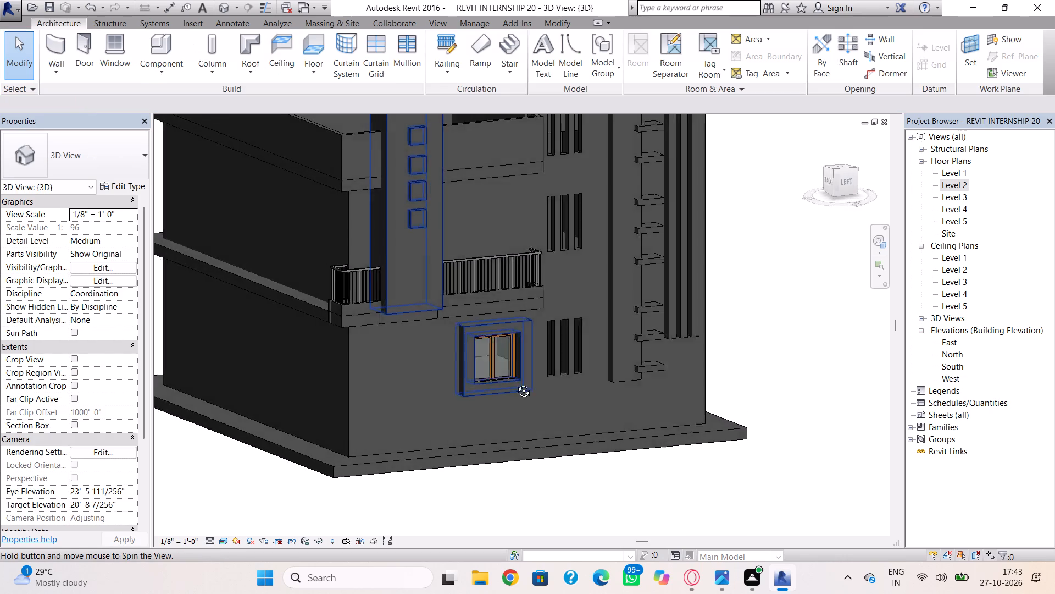
shift+right_drag(515, 383, 310, 382)
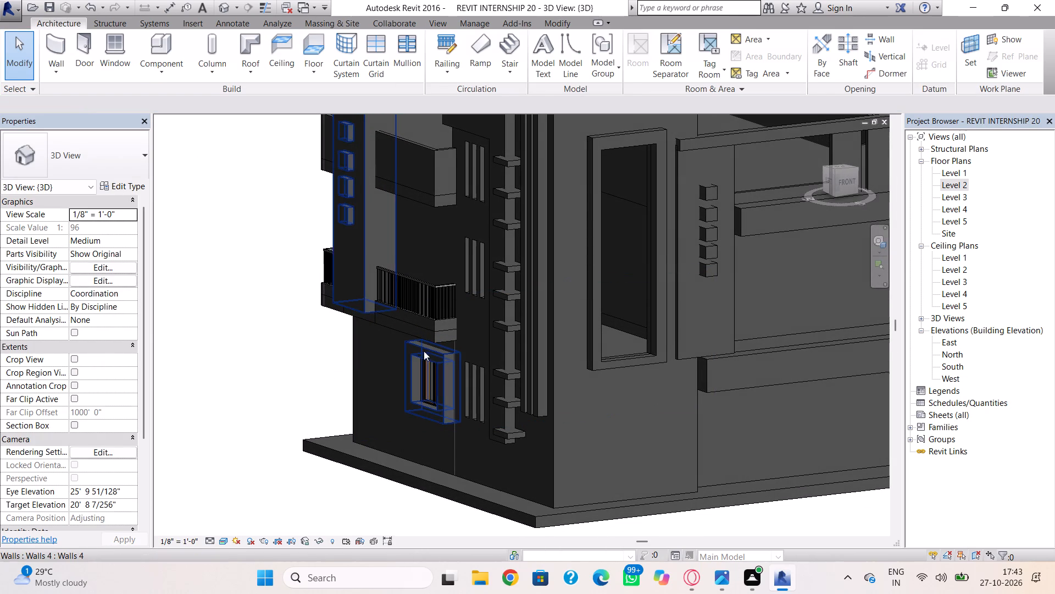
scroll(428, 355, down, 1)
middle_drag(448, 362, 480, 342)
shift+right_drag(462, 373, 540, 355)
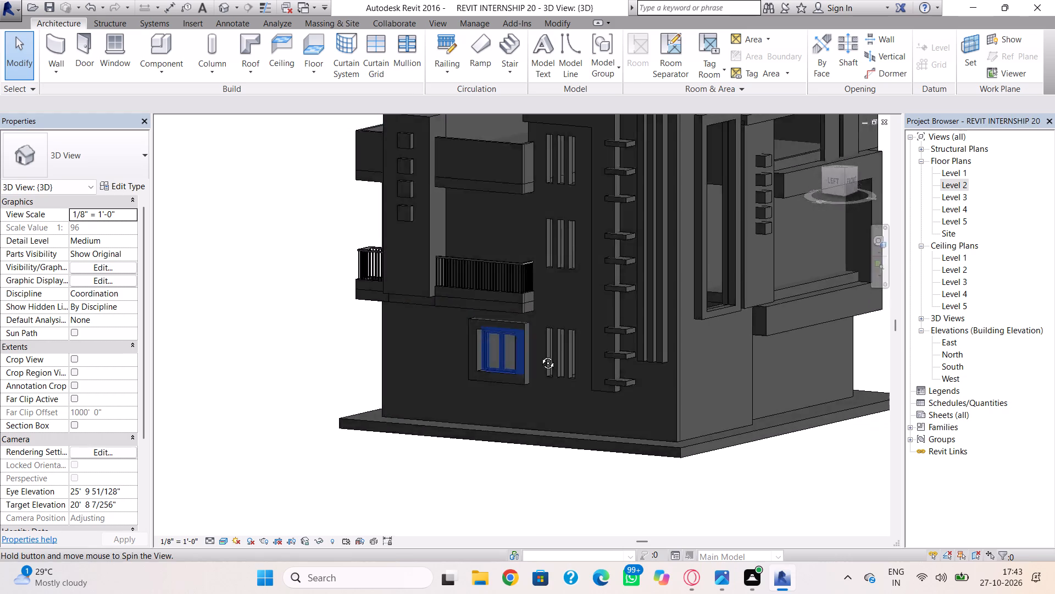
shift+right_drag(540, 355, 593, 337)
scroll(554, 361, up, 4)
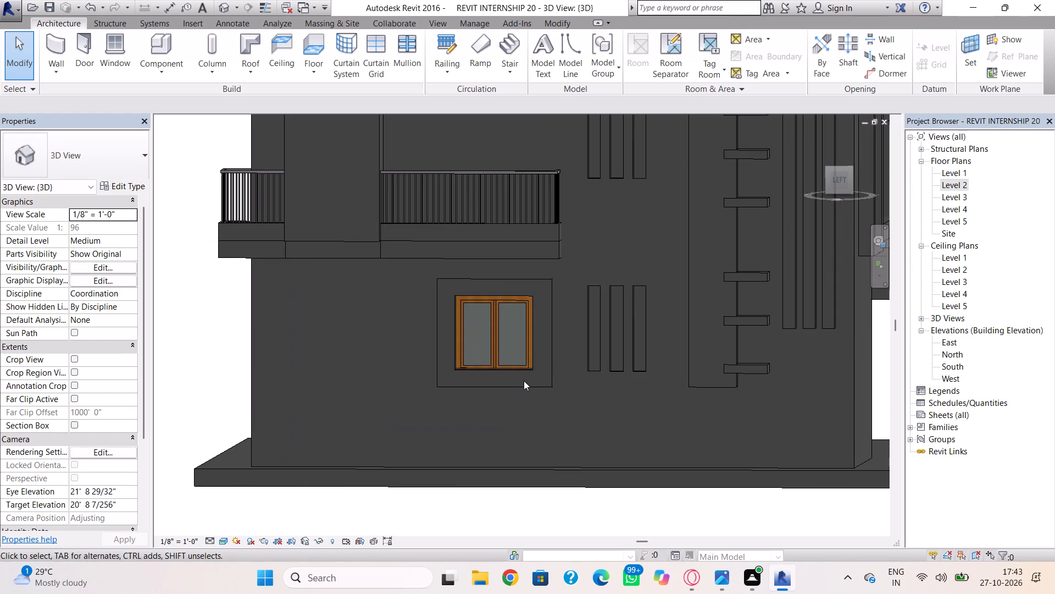
key(Escape)
Copy the ground-floor casement window together with its in-place surround and paste both aligned to Level 2.
click(538, 373)
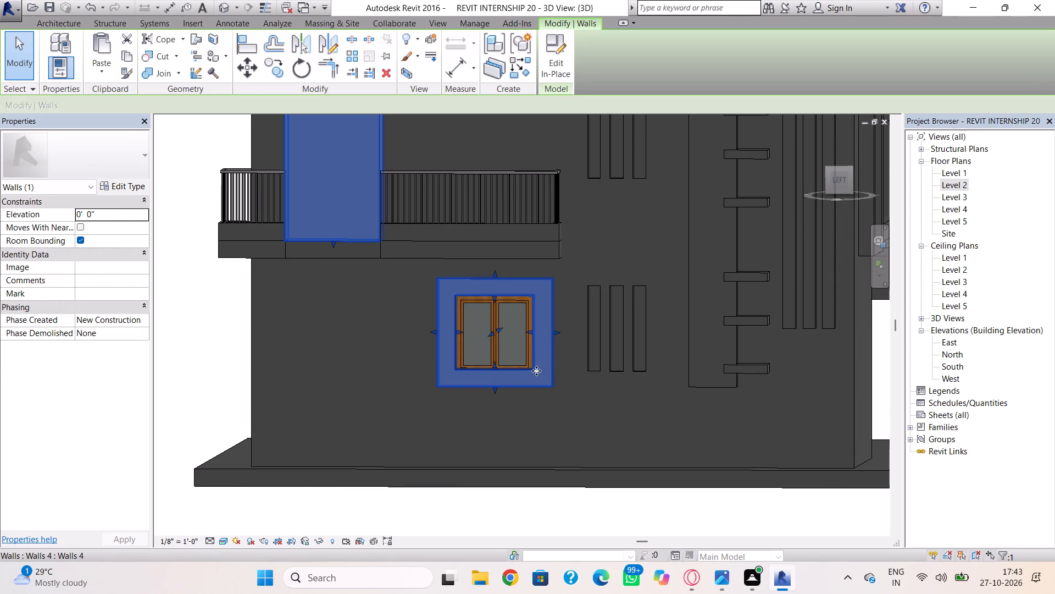
ctrl+click(516, 300)
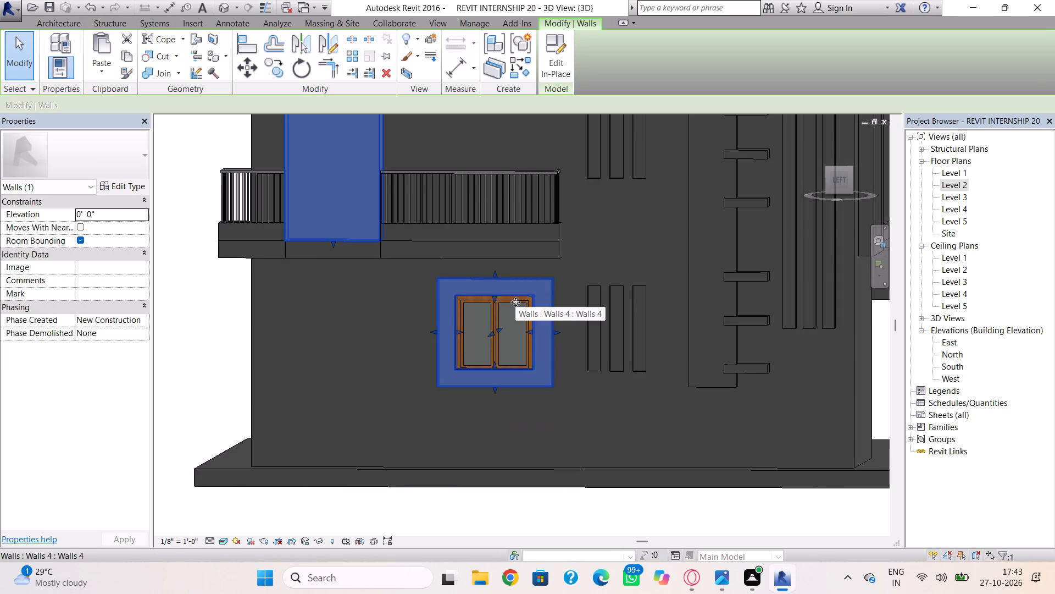
scroll(515, 309, up, 3)
ctrl+click(517, 301)
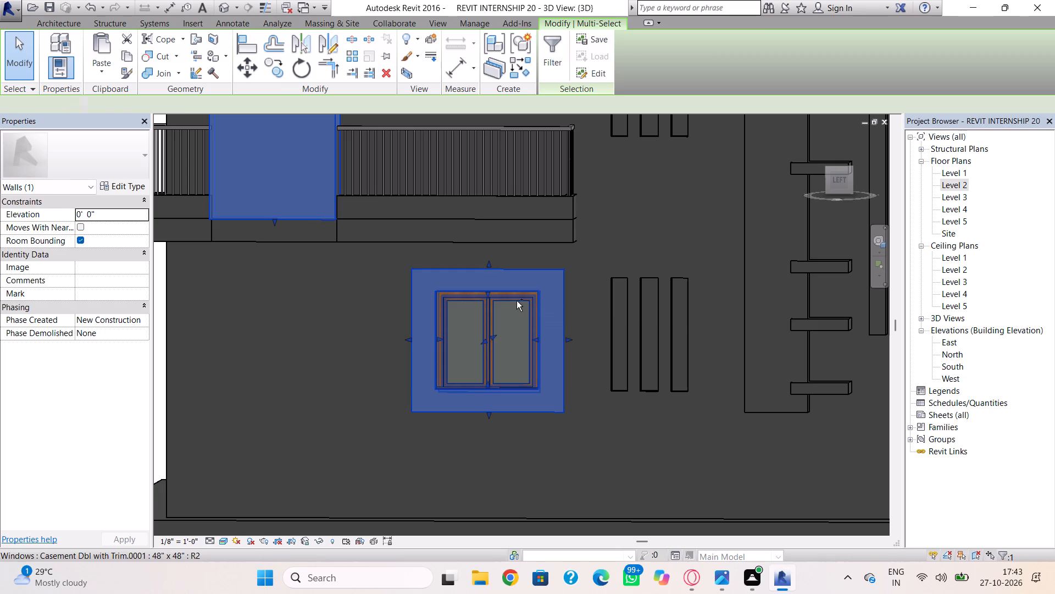
scroll(186, 113, up, 1)
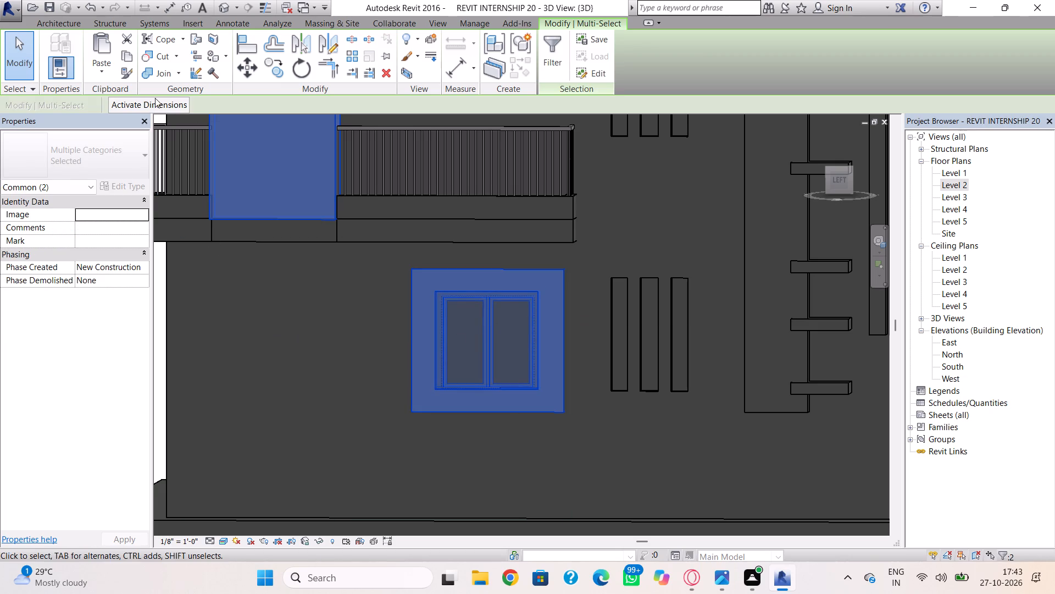
click(127, 60)
click(100, 79)
click(114, 116)
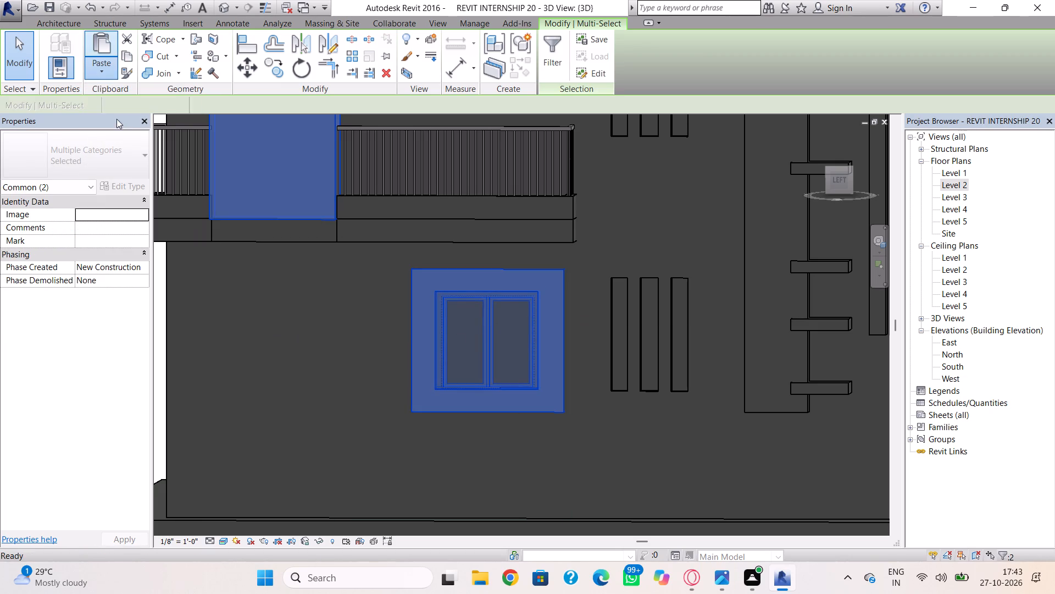
click(460, 205)
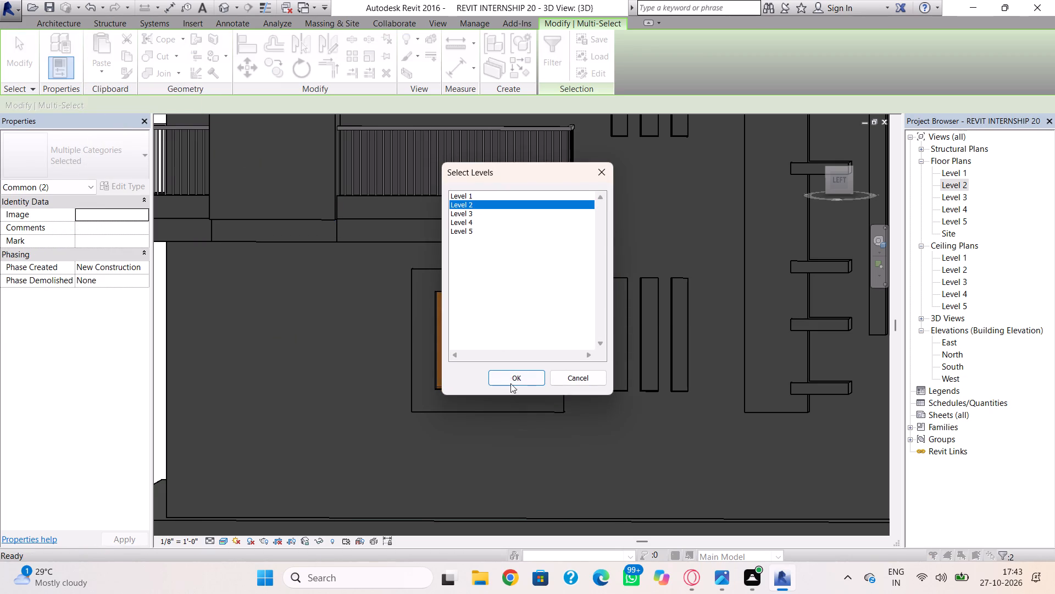
click(511, 378)
scroll(530, 335, down, 4)
middle_drag(518, 352, 507, 384)
key(Escape)
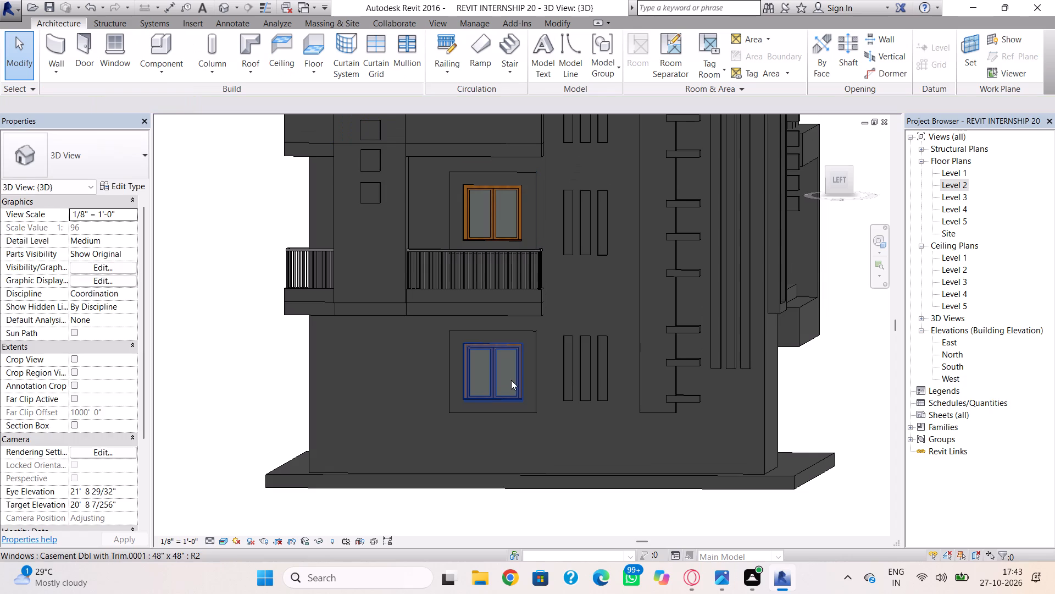
In the profile of the Level 3 overhang's front parapet wall, sketch three square openings in a row beside the projecting box, each about 1' 6" wide.
scroll(519, 371, up, 2)
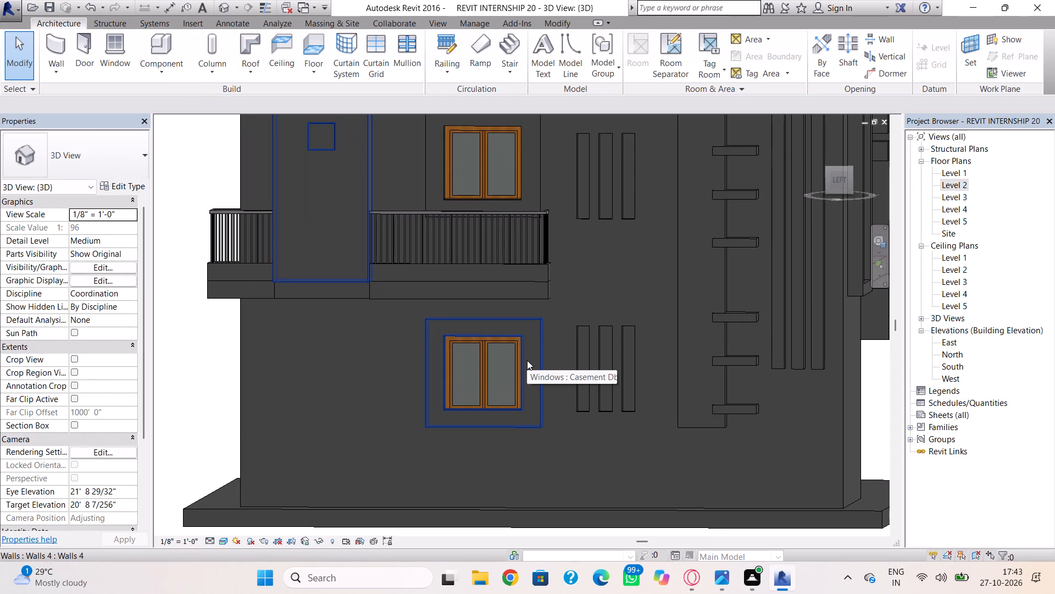
middle_drag(527, 360, 509, 462)
scroll(509, 462, down, 2)
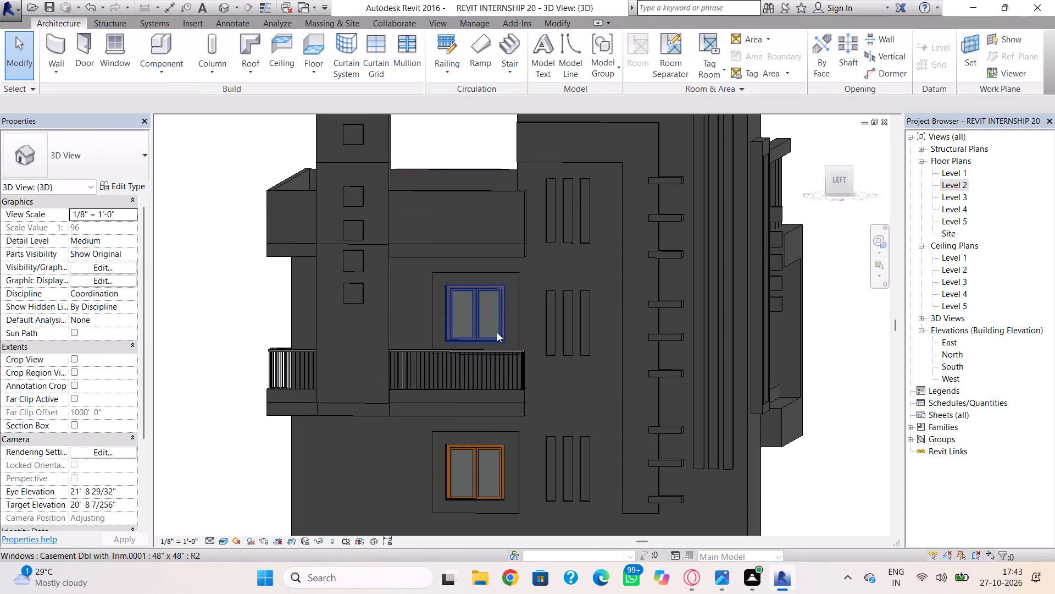
key(Escape)
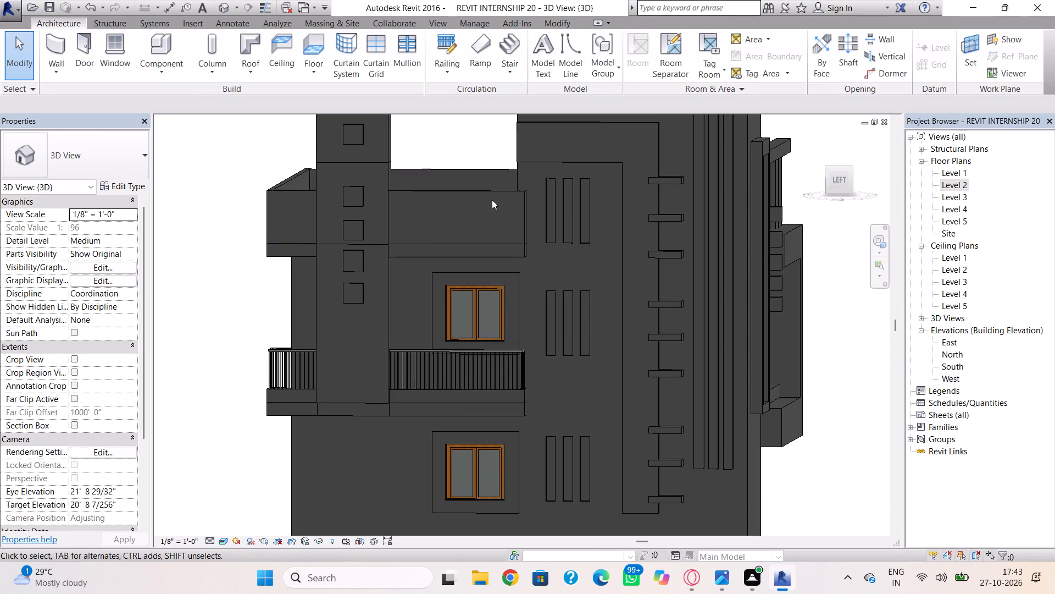
click(492, 193)
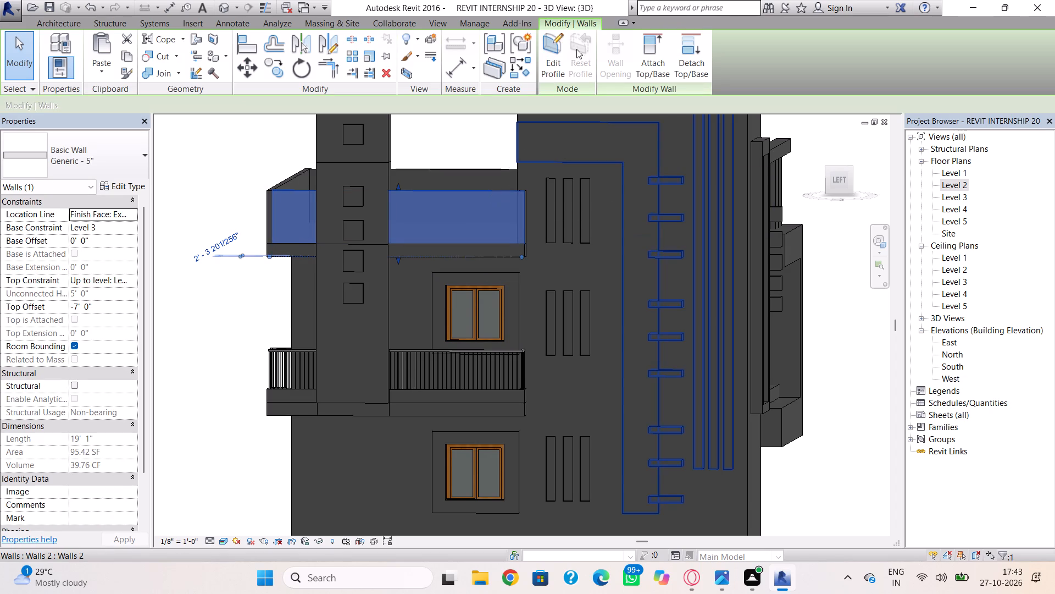
click(556, 41)
click(590, 44)
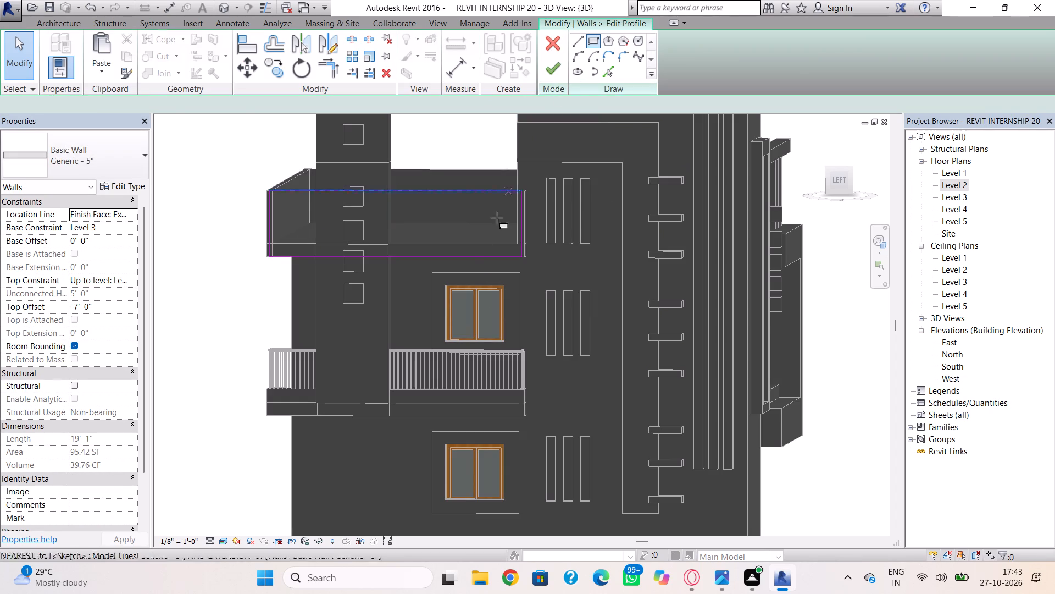
shift+right_drag(431, 300, 440, 292)
scroll(442, 272, down, 1)
scroll(442, 270, up, 3)
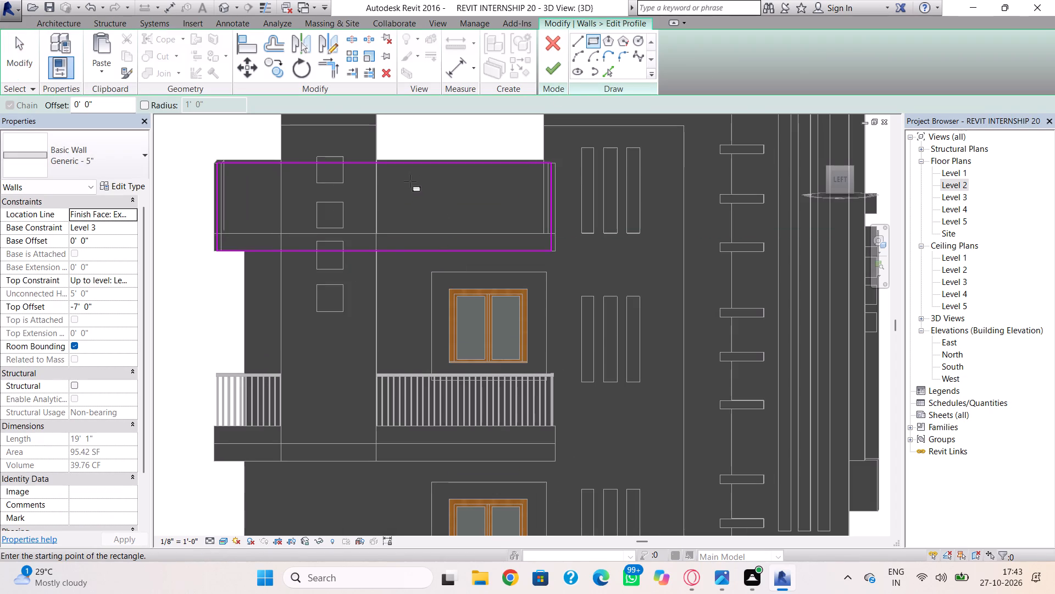
click(408, 185)
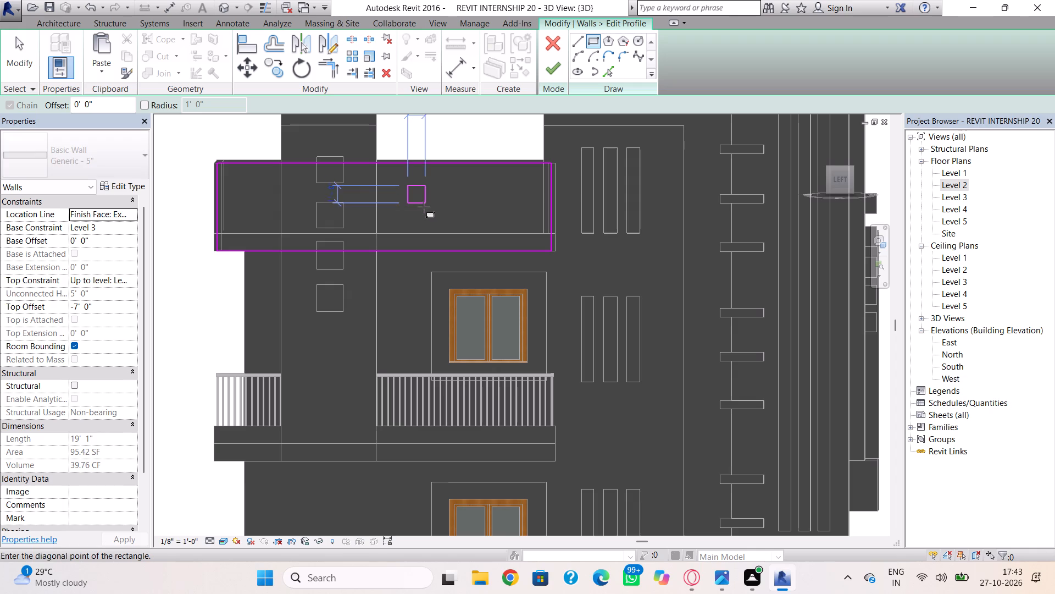
click(434, 211)
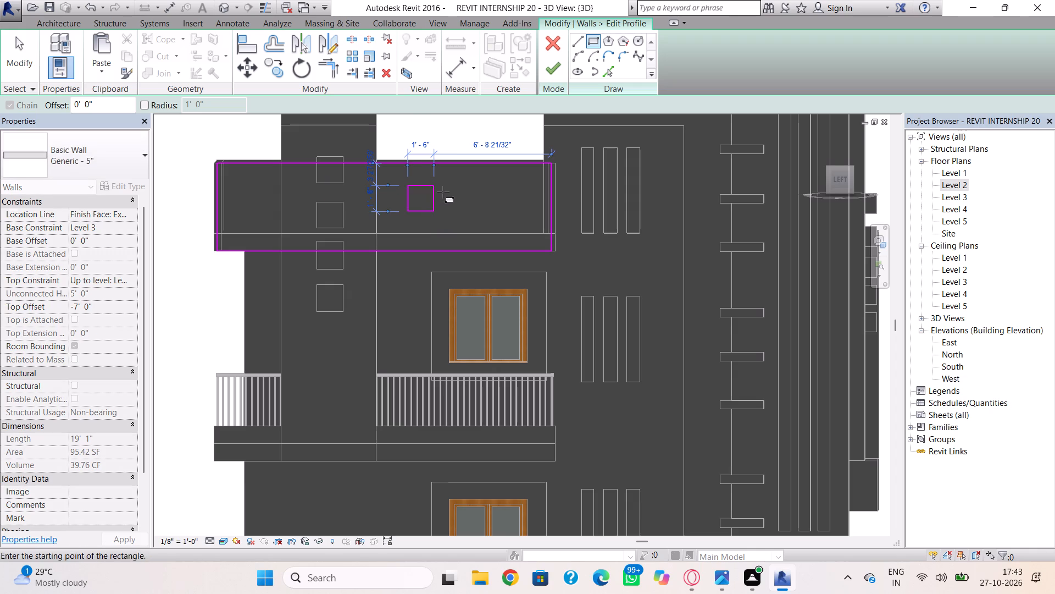
click(446, 185)
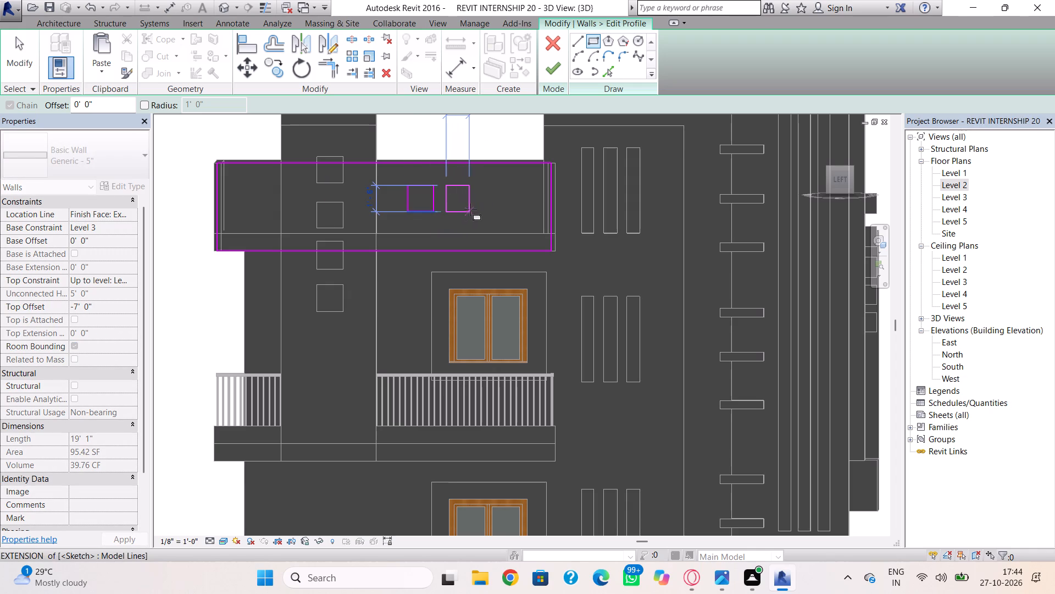
click(471, 210)
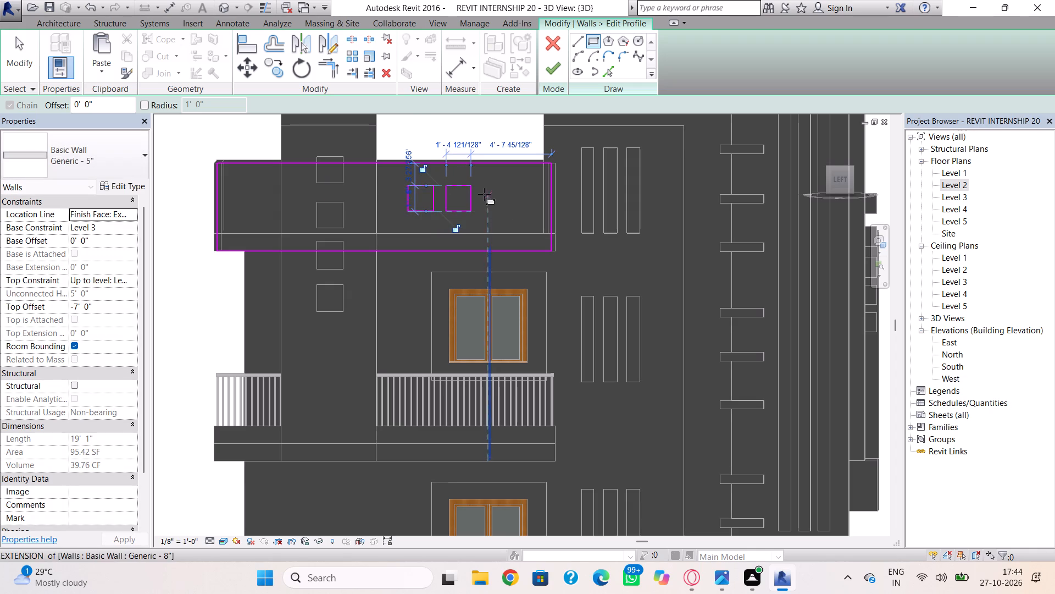
click(480, 185)
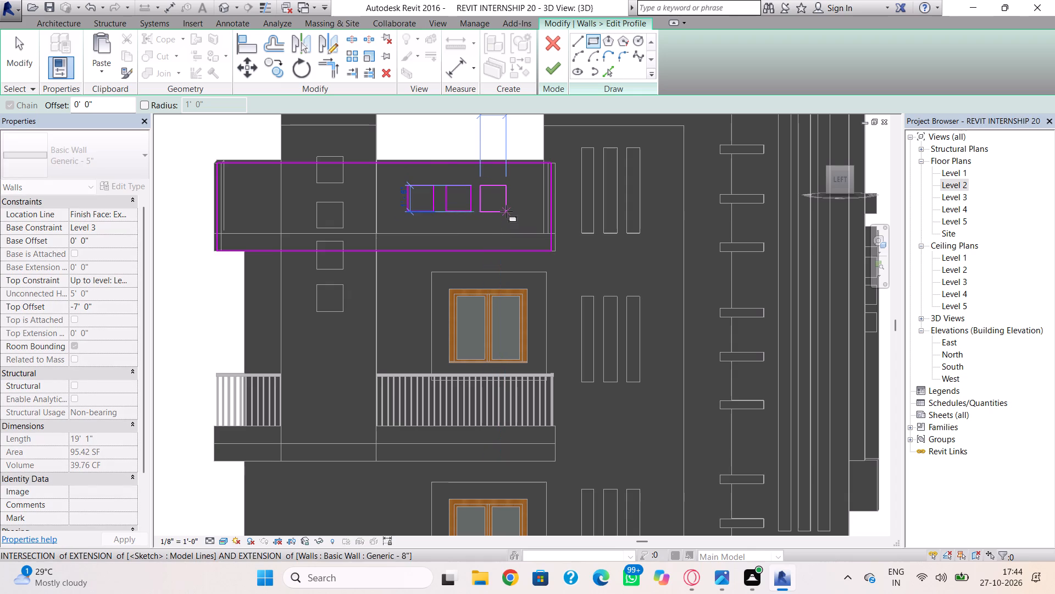
click(506, 211)
key(Escape)
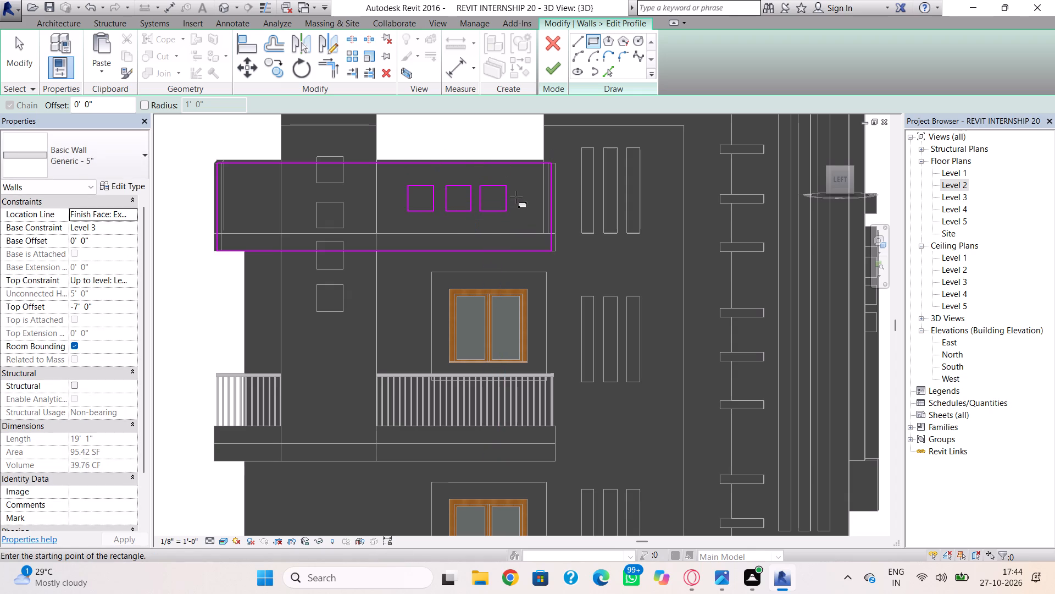
key(Escape)
Nudge the square farthest from the projecting box slightly away from the other two and finish the wall profile.
drag(512, 179, 477, 220)
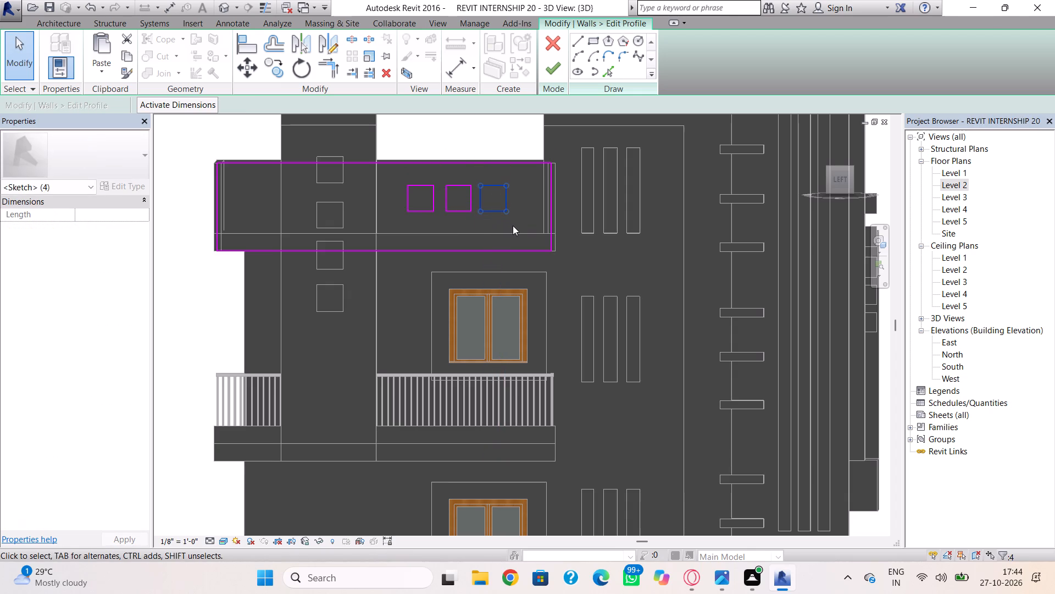
key(Right)
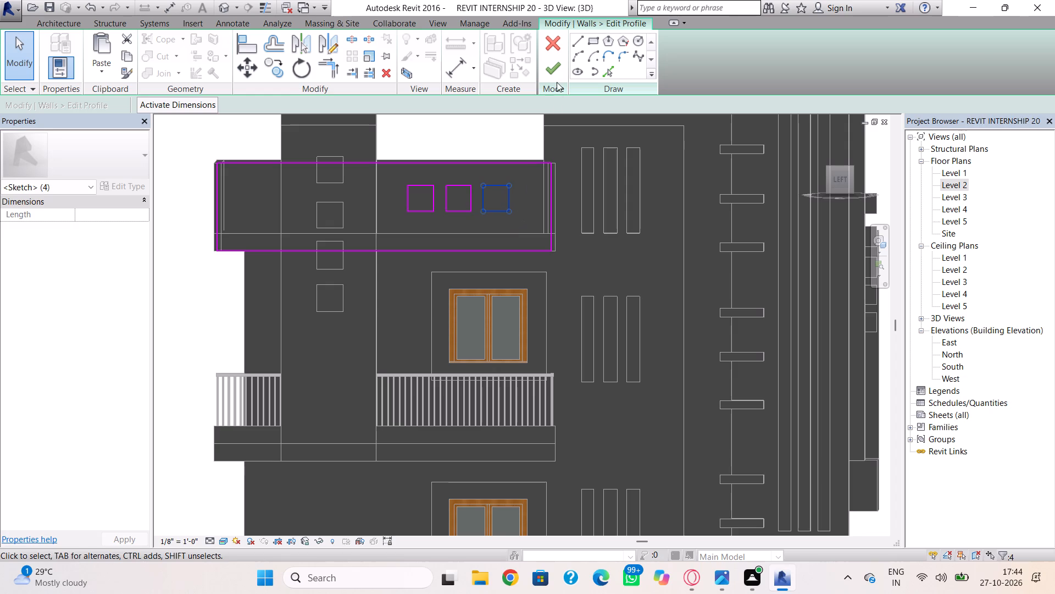
click(553, 72)
click(490, 154)
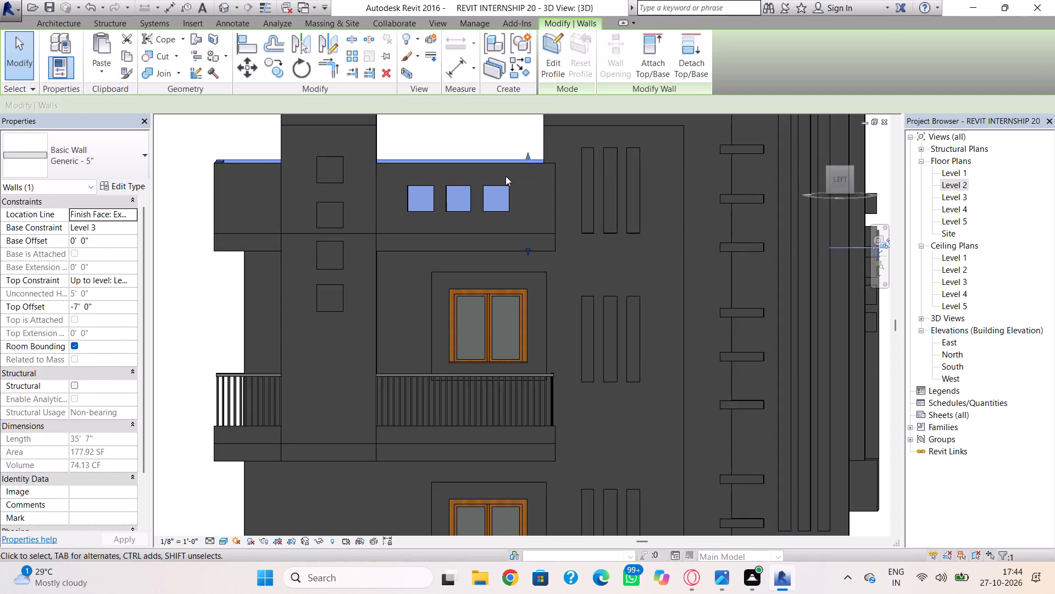
key(Escape)
click(518, 159)
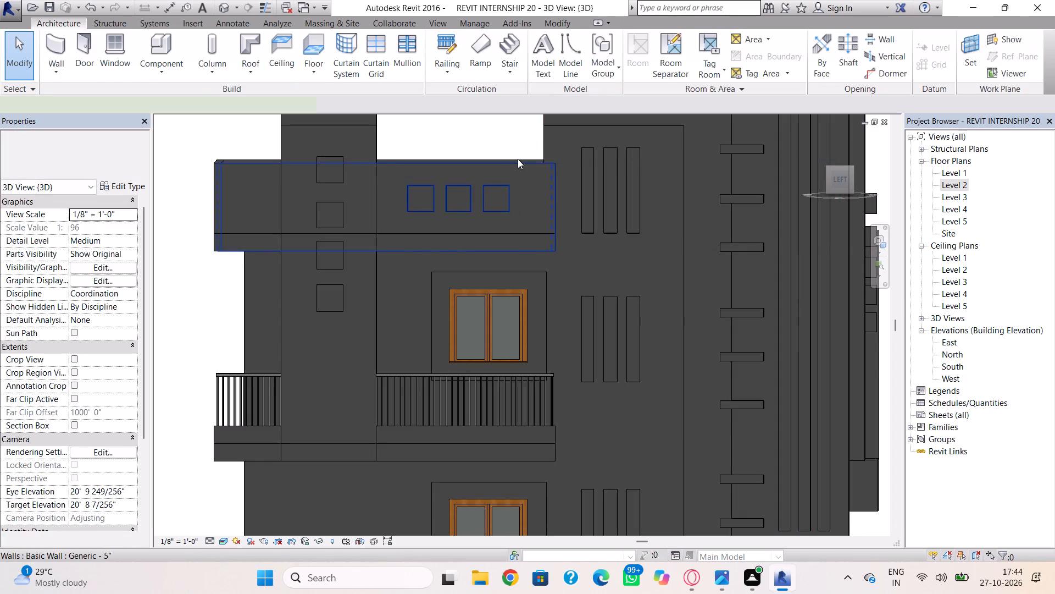
key(Escape)
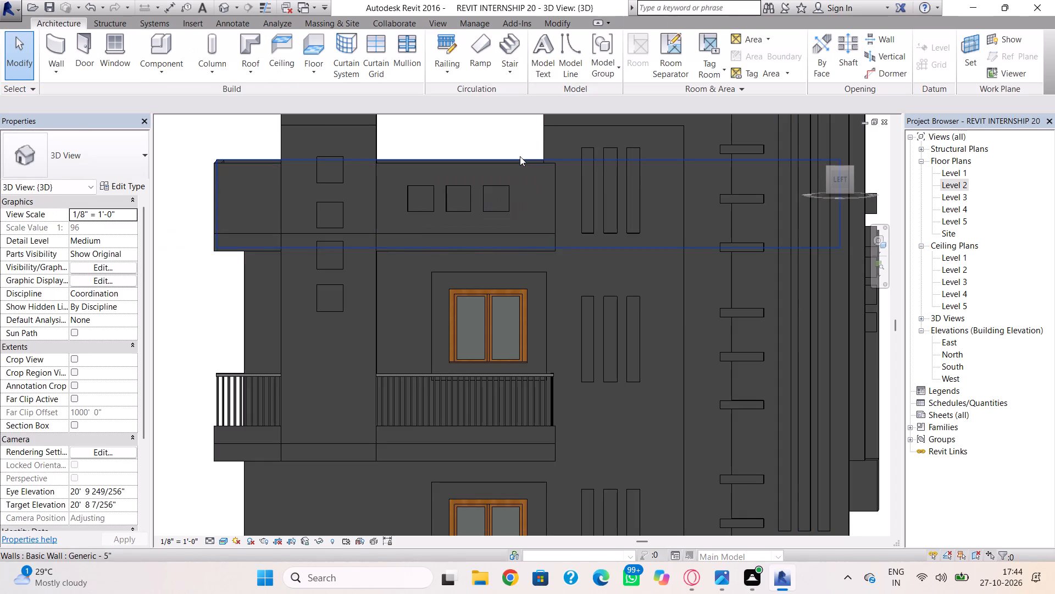
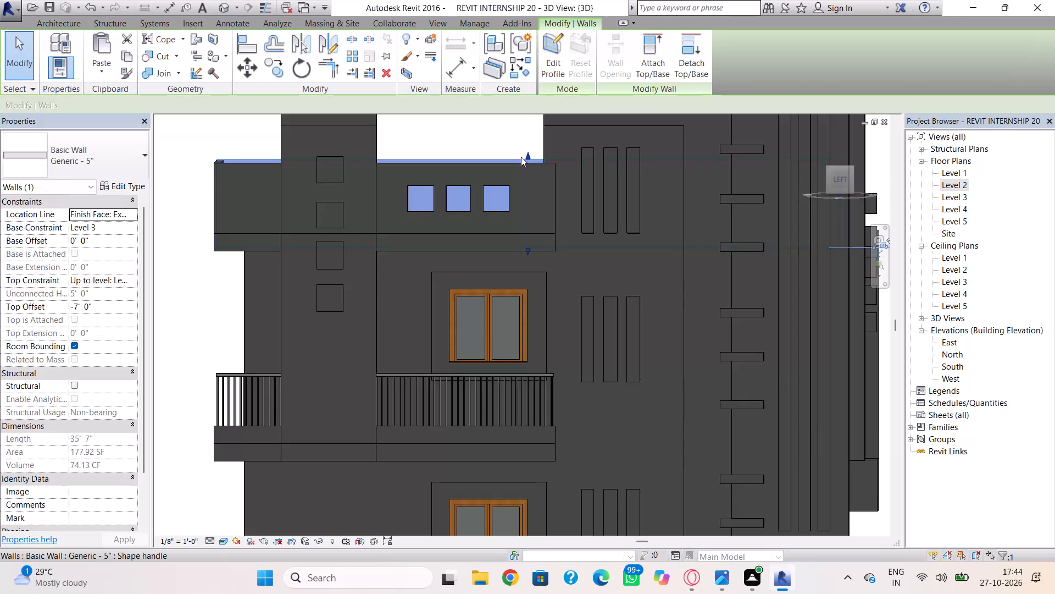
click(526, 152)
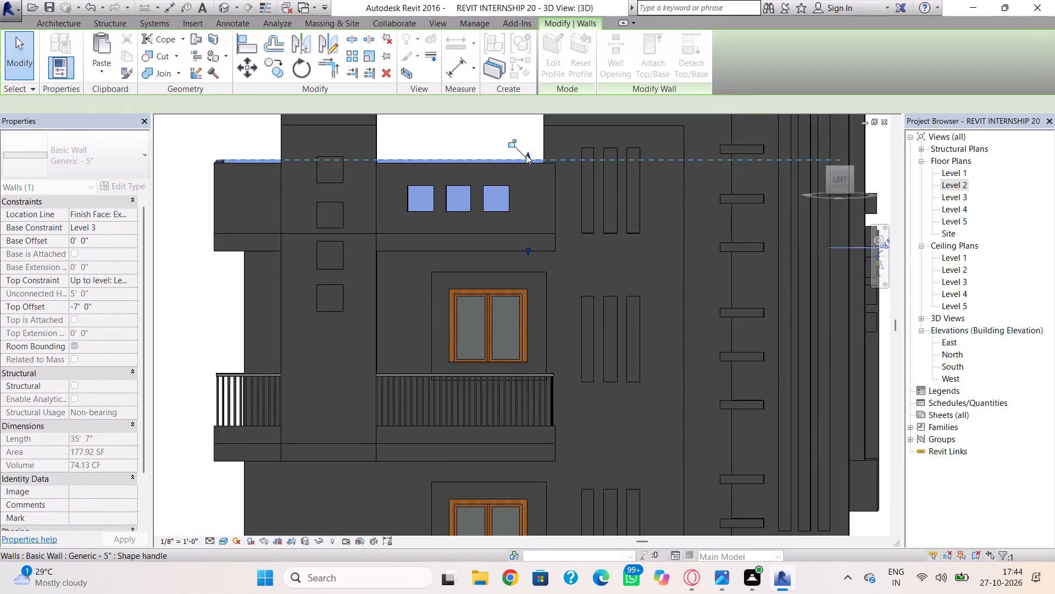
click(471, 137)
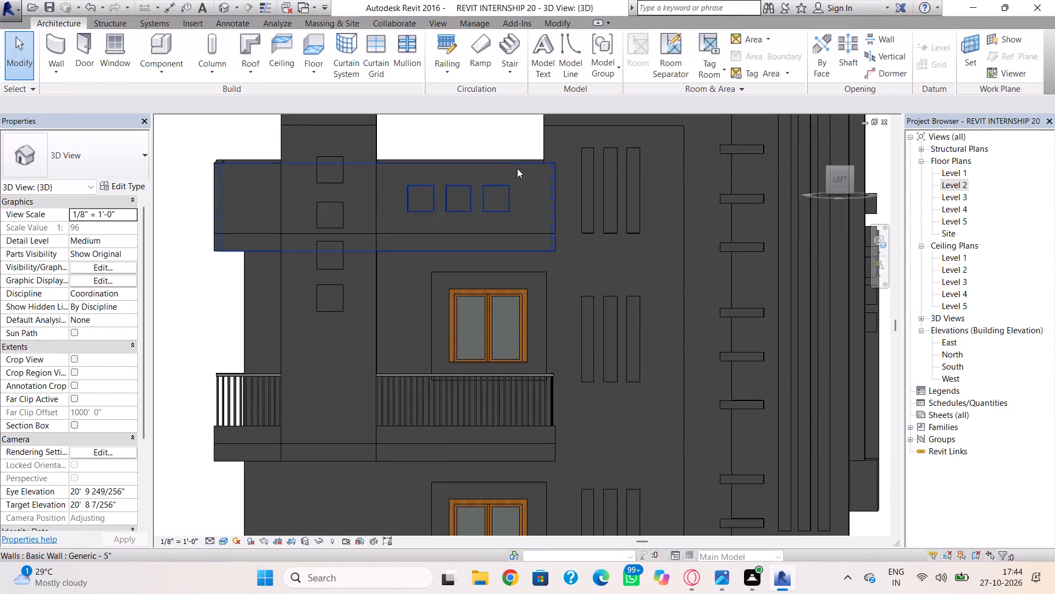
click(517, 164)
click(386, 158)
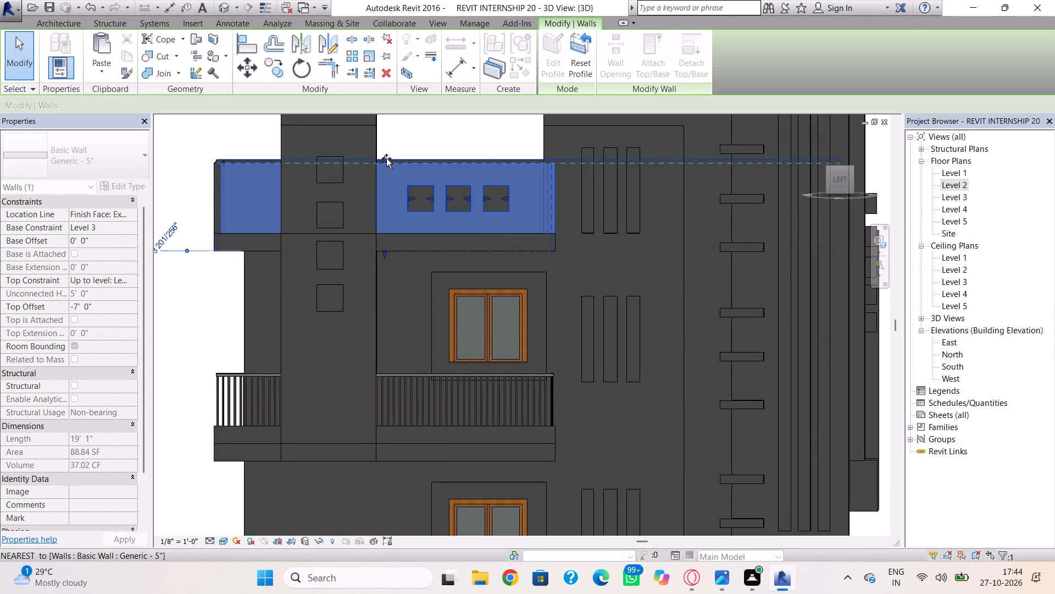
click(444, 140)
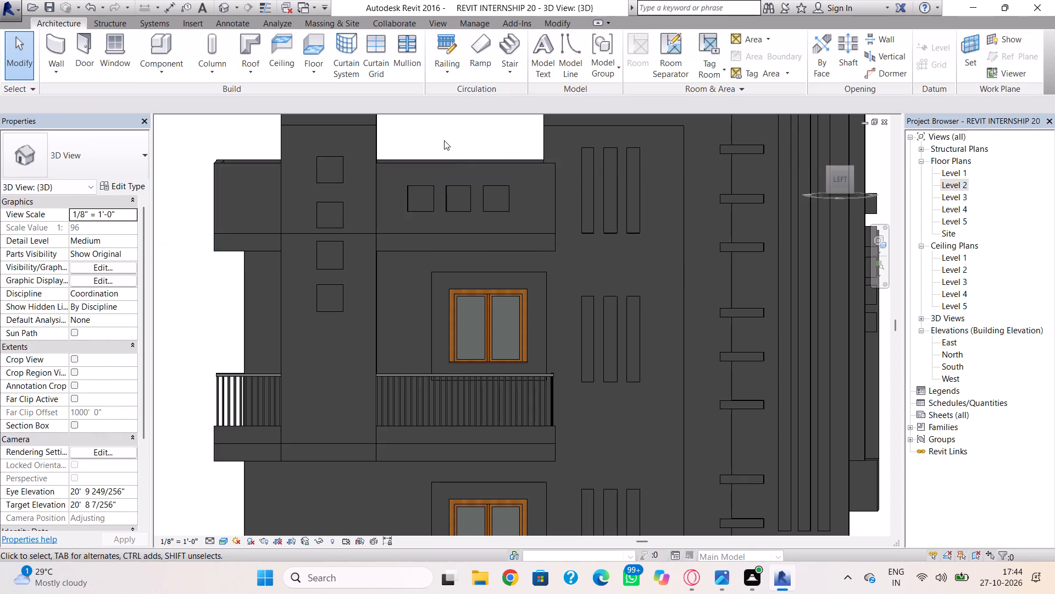
On the Level 3 plan, sketch an 11' 2" Handrail - Rectangular railing across the gap in the front wall and finish it.
shift+right_drag(488, 195, 316, 259)
scroll(349, 267, down, 2)
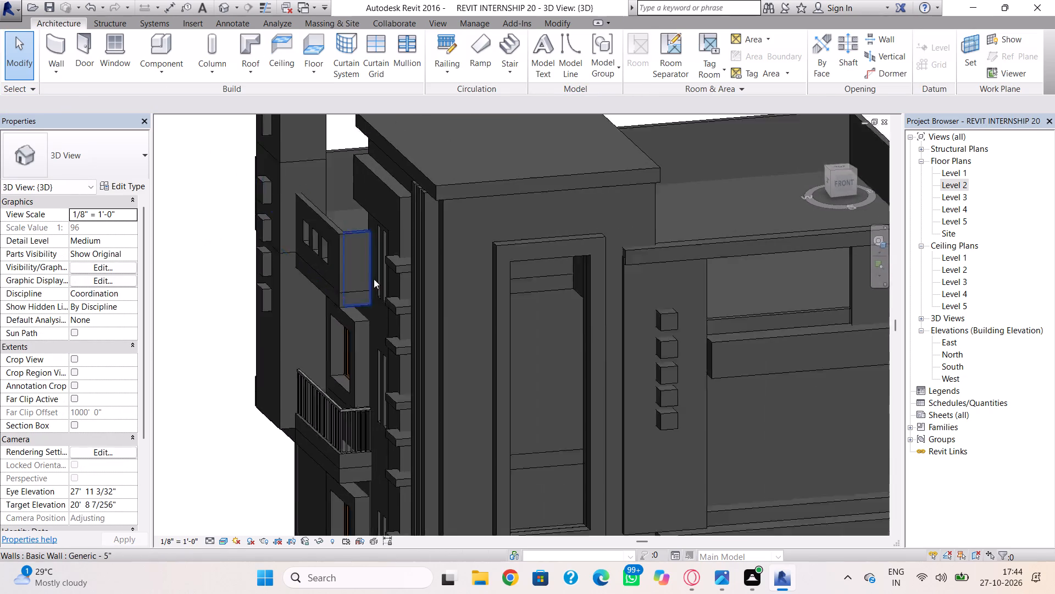
scroll(374, 279, down, 3)
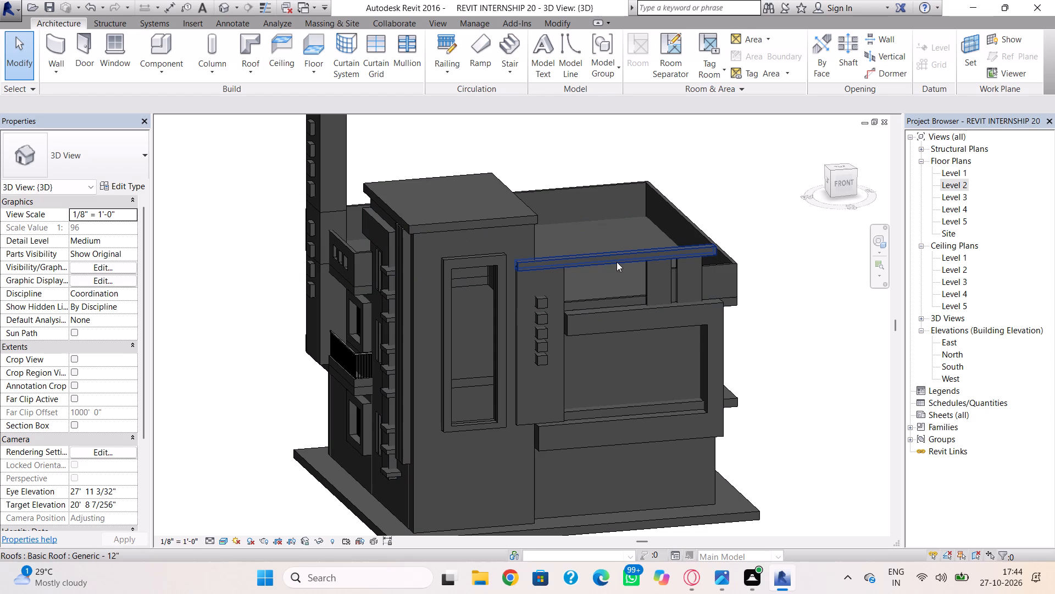
double_click(969, 197)
click(954, 204)
double_click(959, 196)
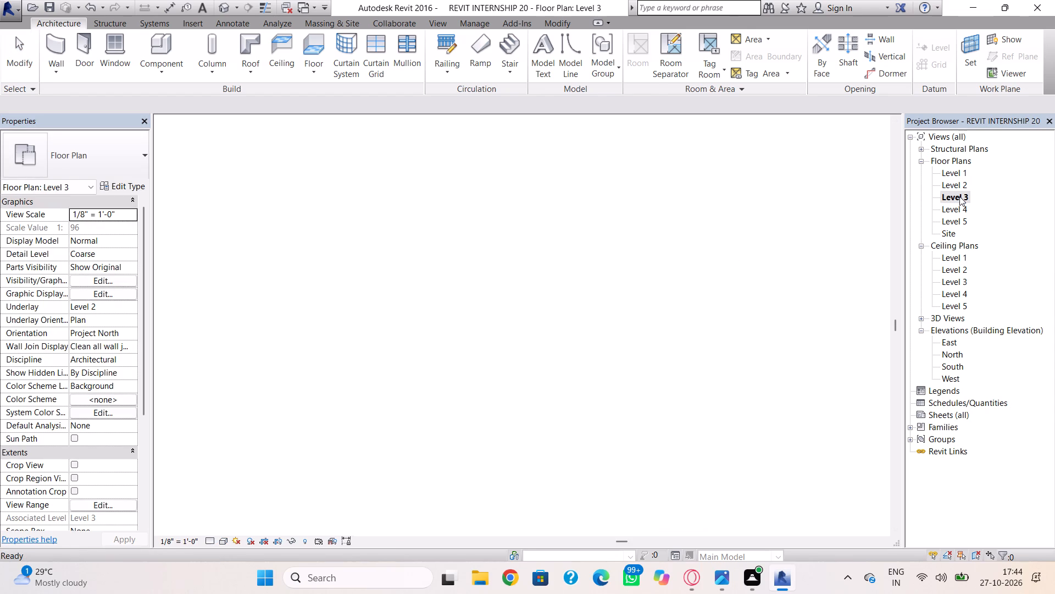
scroll(512, 365, down, 8)
middle_drag(582, 377, 506, 269)
scroll(549, 373, up, 2)
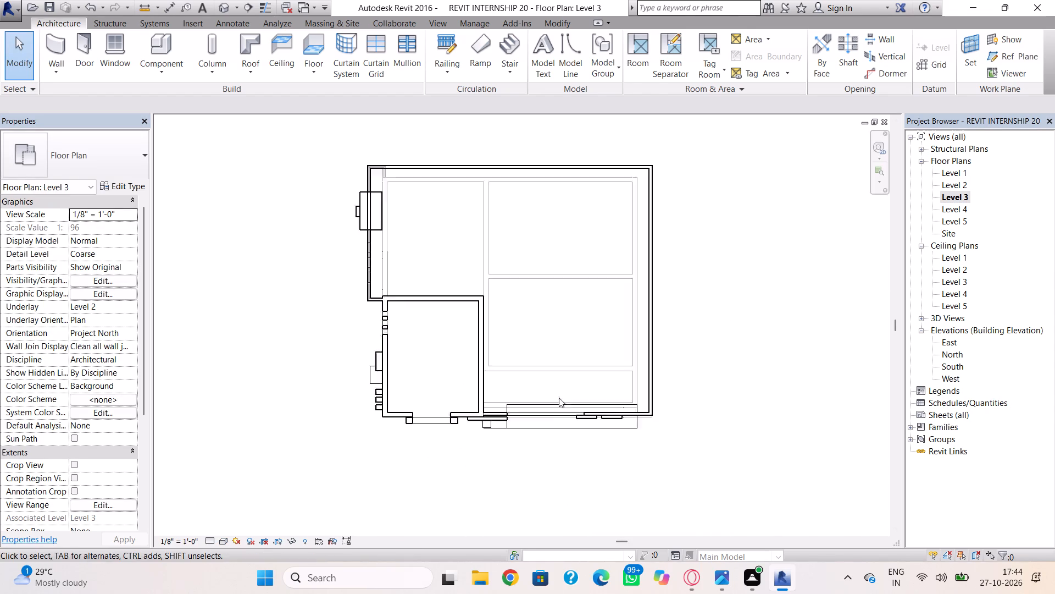
scroll(559, 398, up, 6)
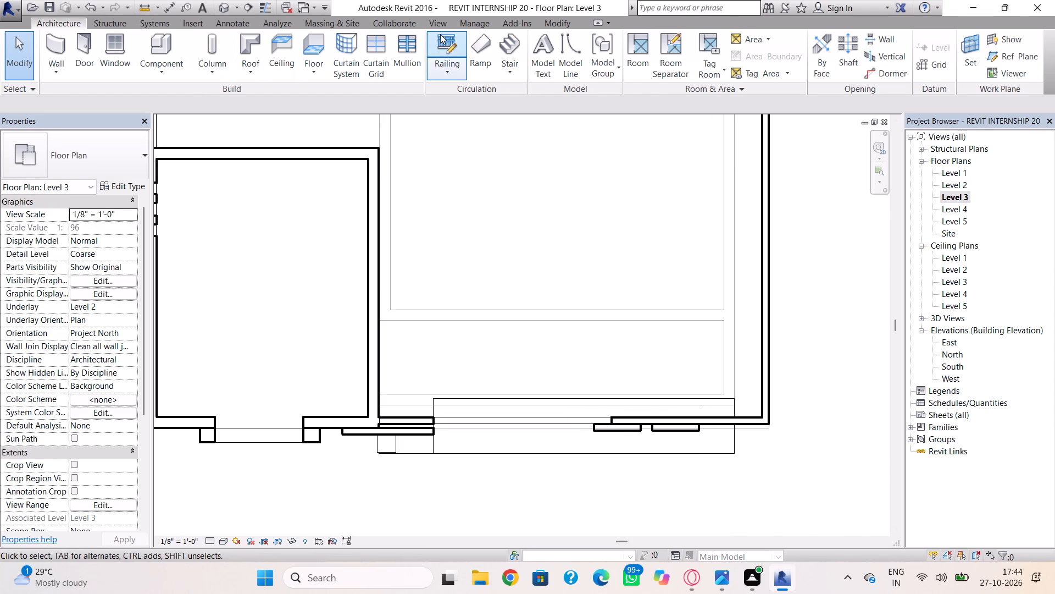
click(440, 34)
scroll(440, 434, up, 7)
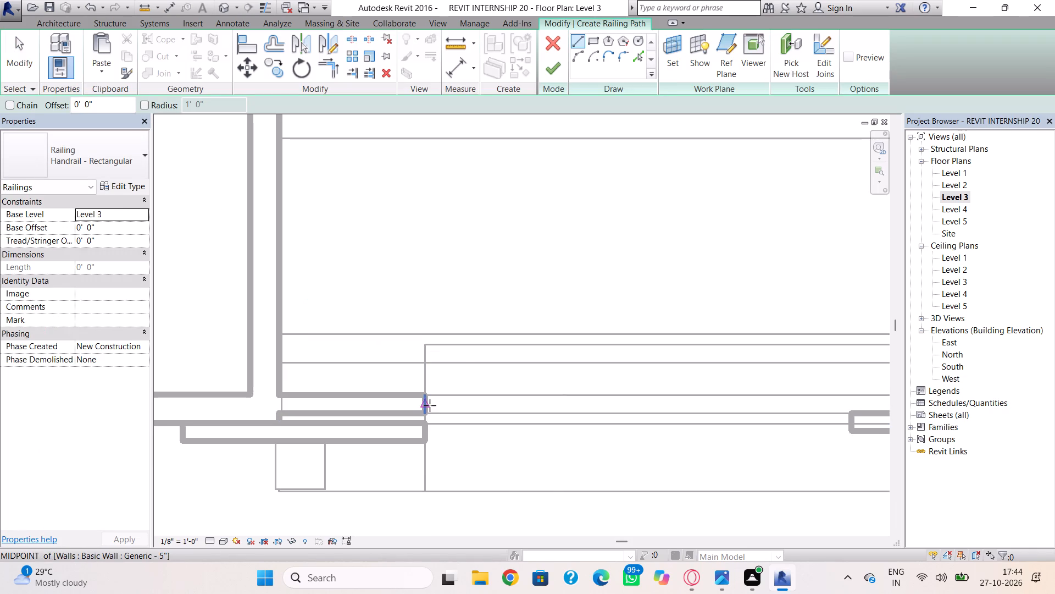
click(426, 405)
scroll(764, 413, down, 2)
middle_drag(764, 413, 723, 410)
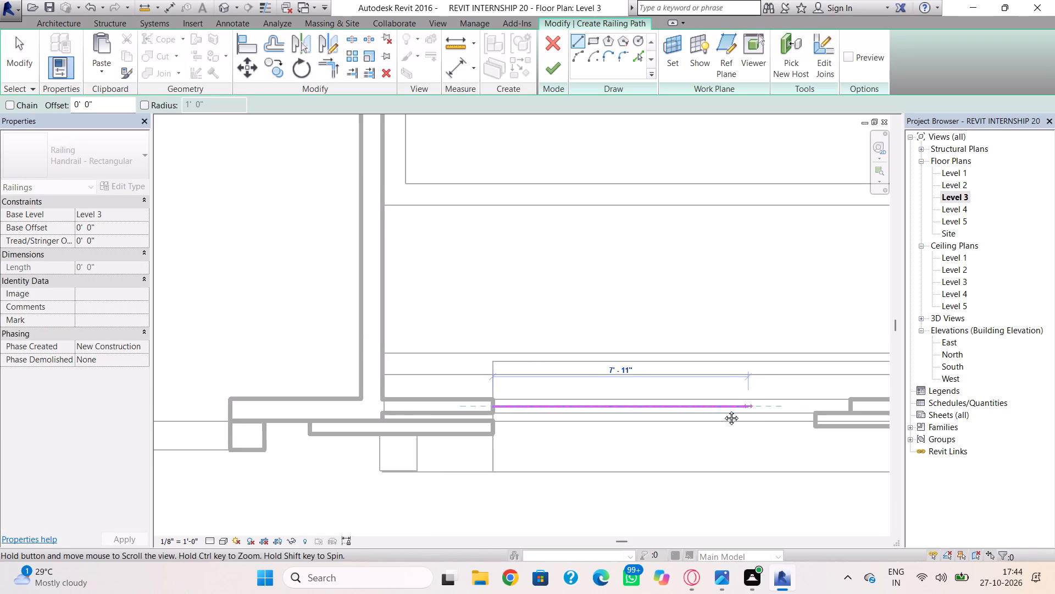
middle_drag(723, 410, 565, 406)
click(670, 403)
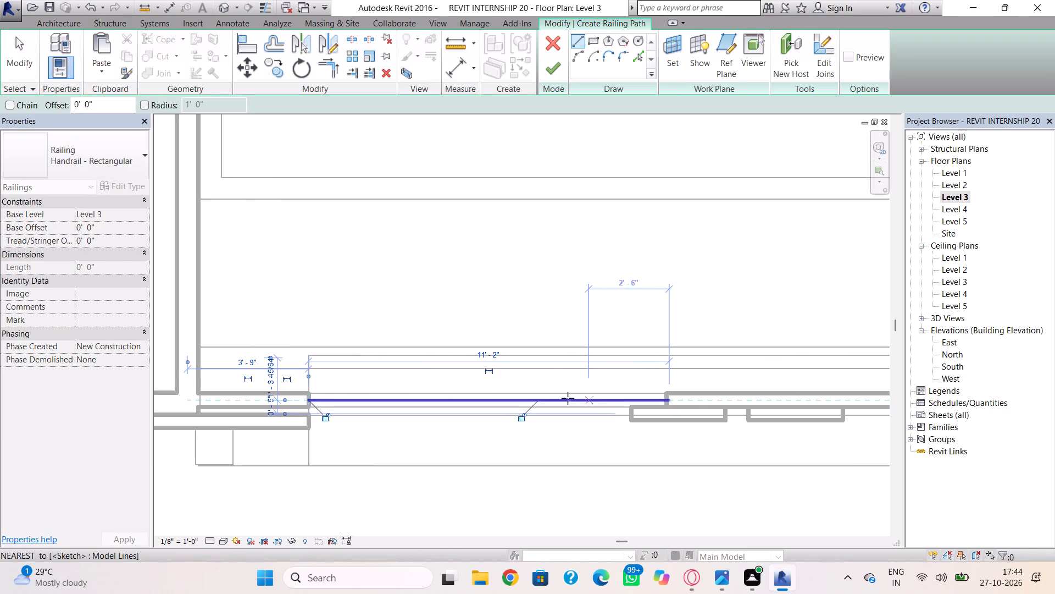
click(548, 71)
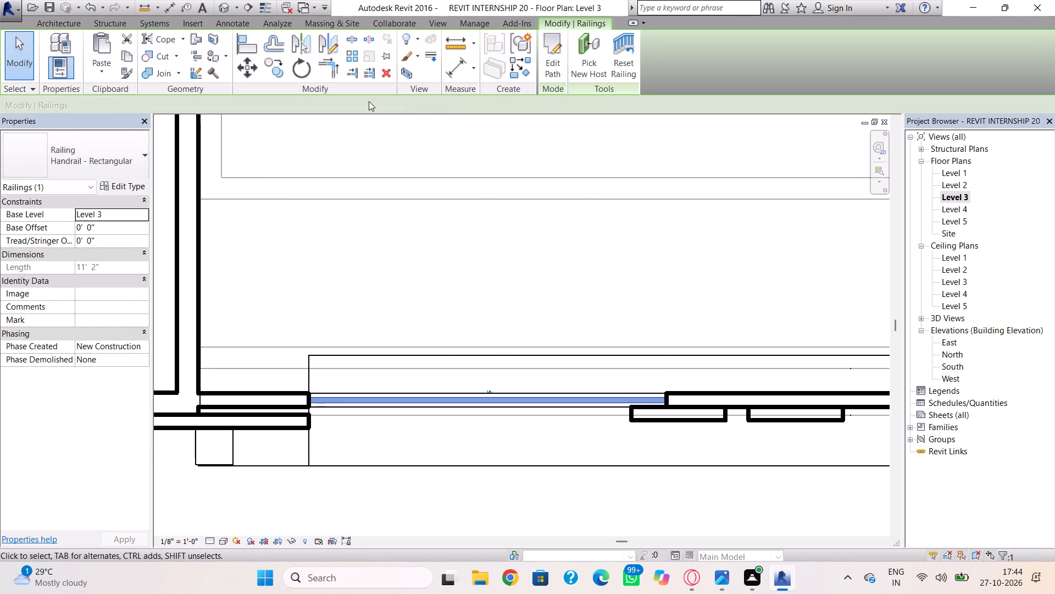
In the 3D view, set the new Level 3 front railing's base offset to 2'.
click(227, 7)
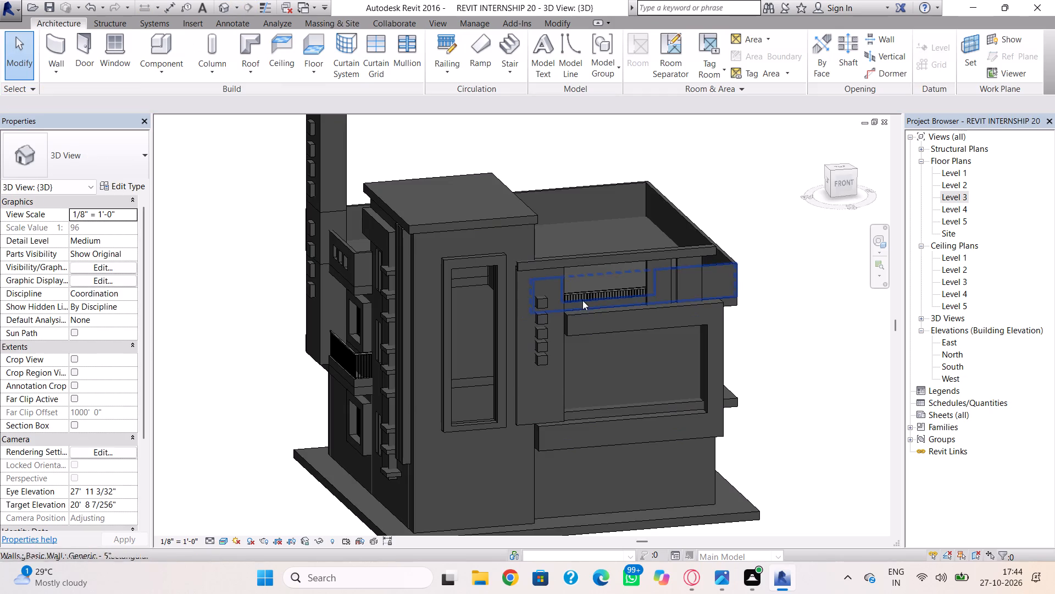
click(588, 296)
click(115, 225)
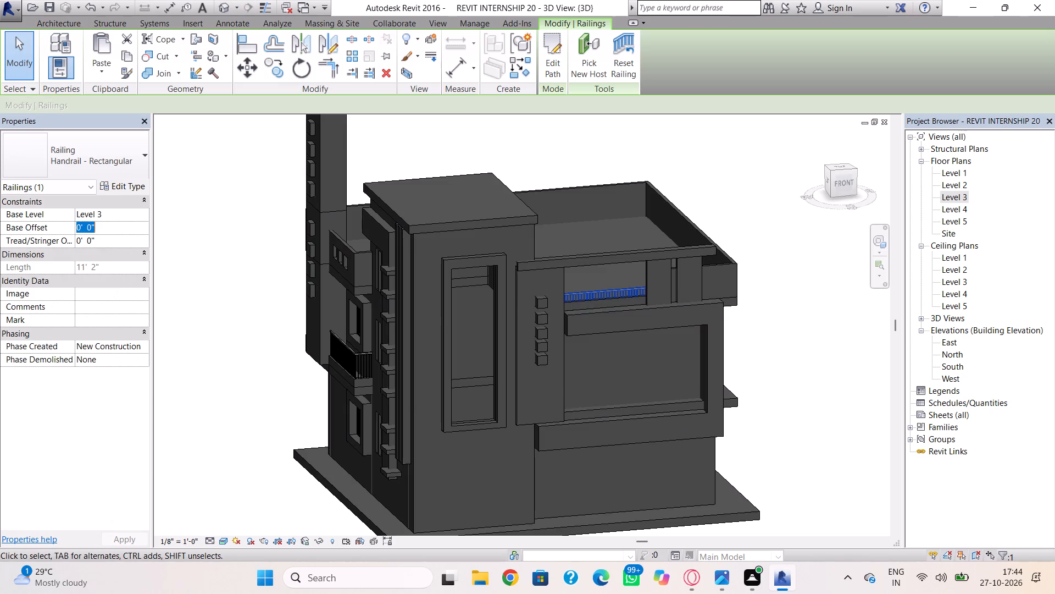
text(2')
key(Return)
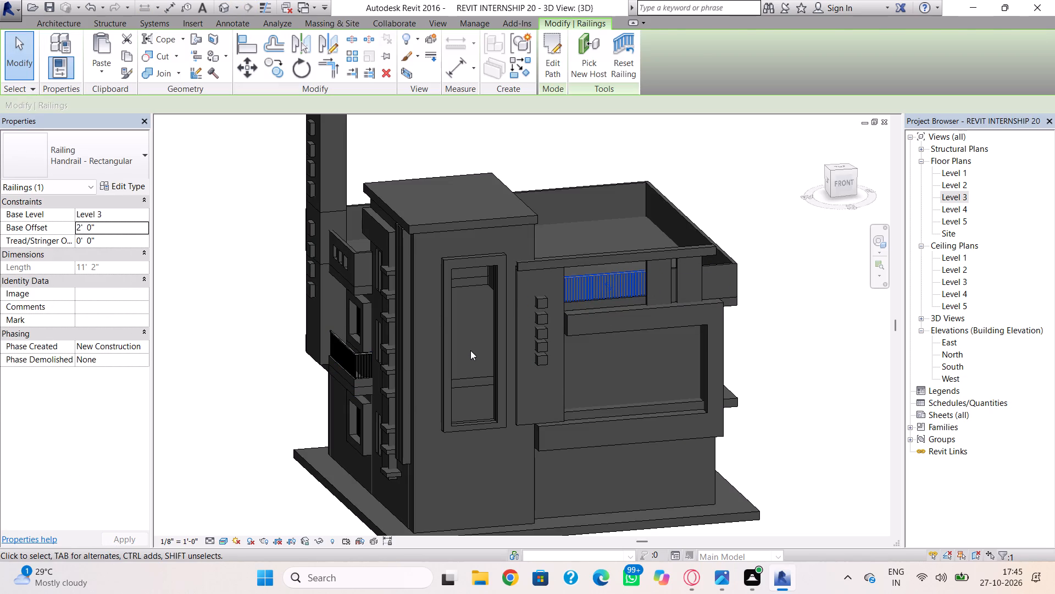
key(Escape)
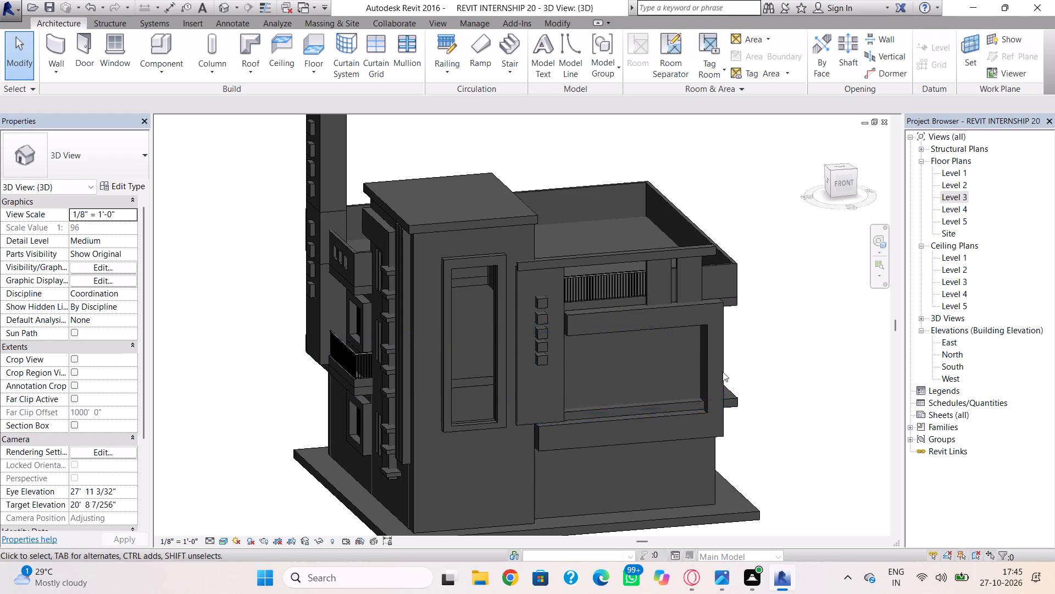
On the Level 2 plan, sketch a railing about 16' 9" long from the thin front wall panel to the far end pier and finish it.
double_click(954, 180)
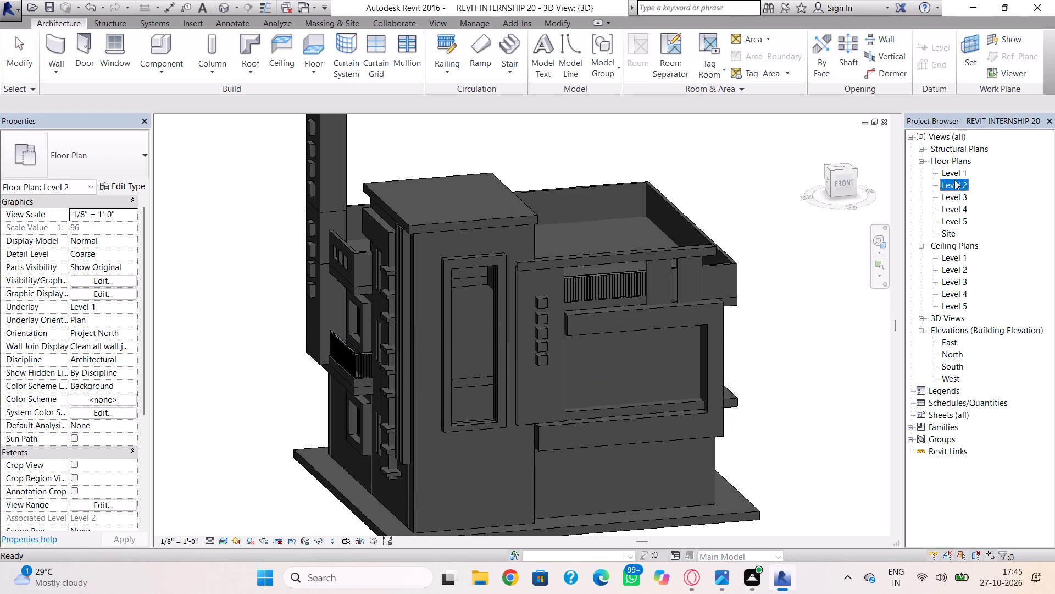
scroll(423, 377, down, 10)
middle_drag(519, 403, 445, 279)
scroll(512, 377, down, 2)
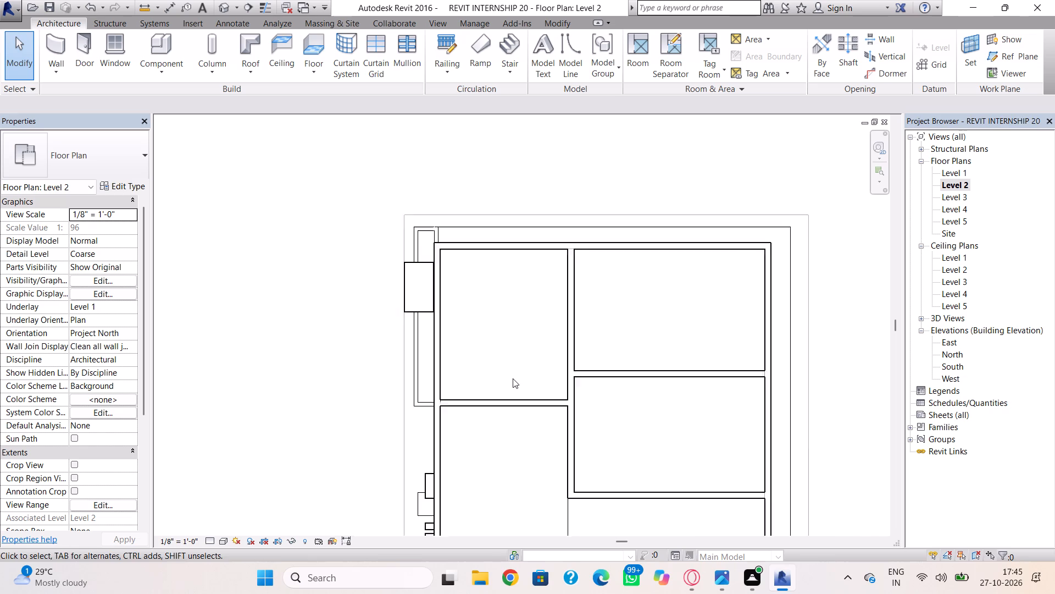
scroll(513, 378, down, 1)
middle_drag(503, 350, 475, 263)
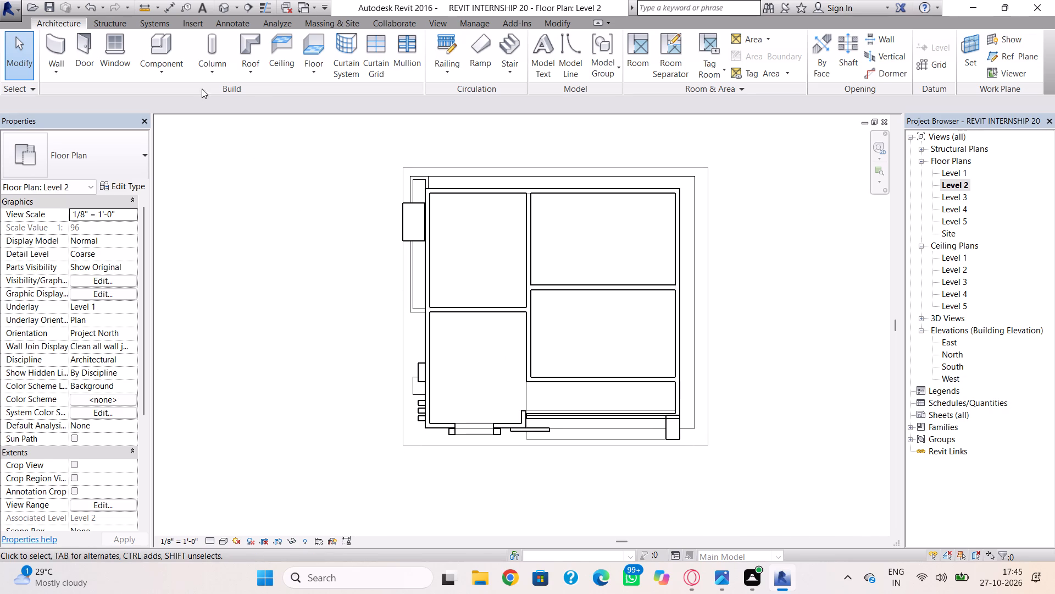
click(457, 48)
scroll(559, 430, up, 6)
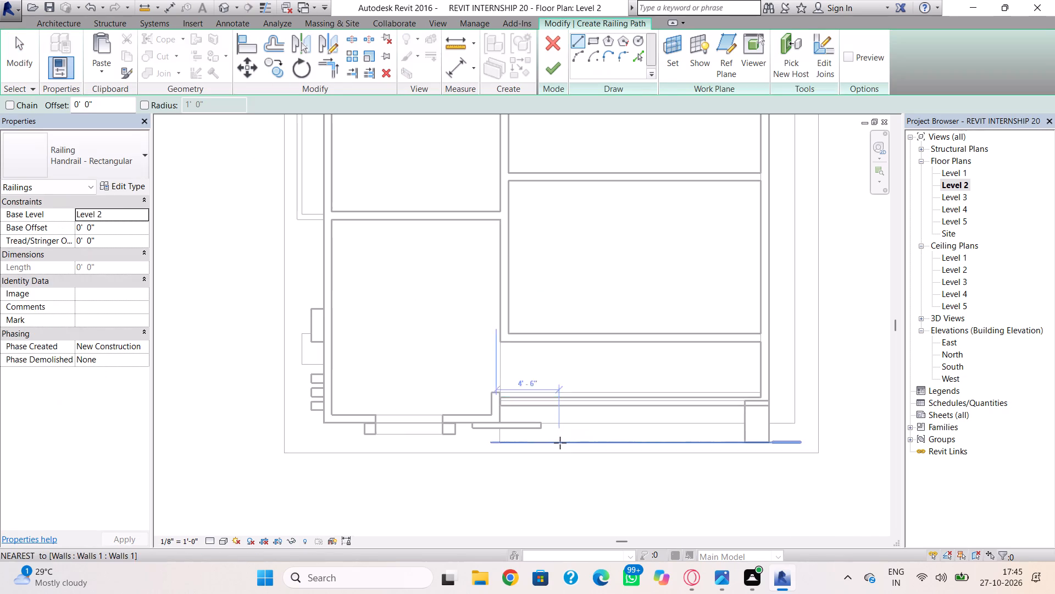
scroll(560, 443, up, 5)
click(517, 397)
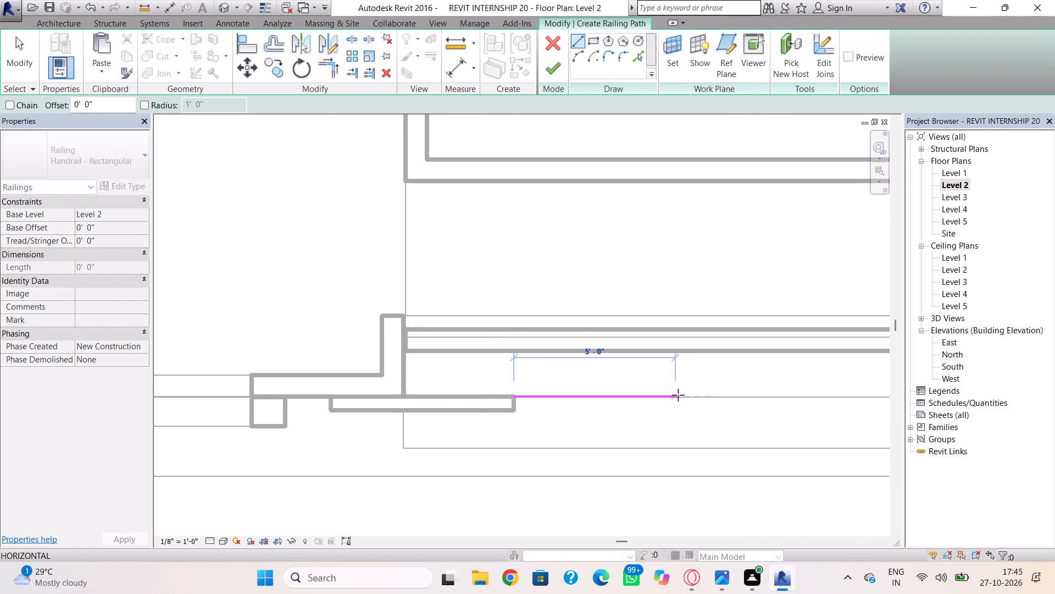
scroll(683, 395, down, 2)
middle_drag(679, 398, 334, 404)
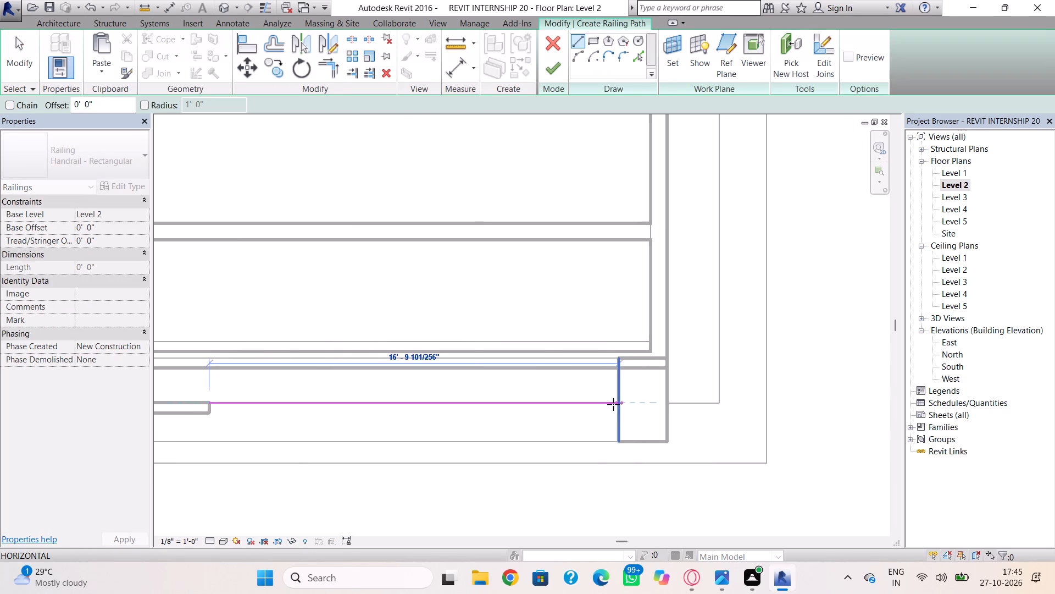
click(617, 404)
click(551, 68)
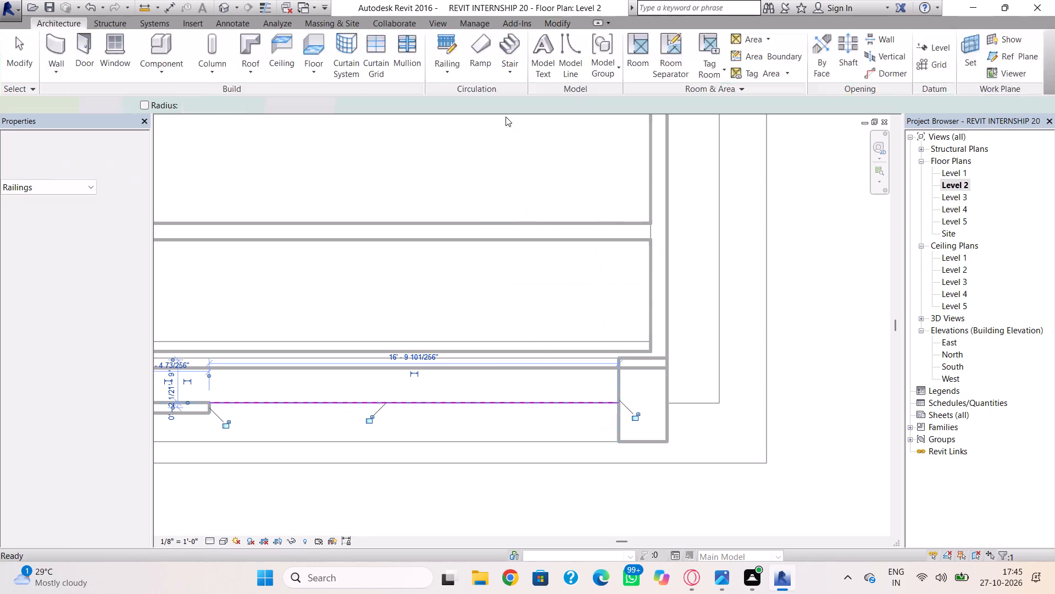
In the 3D view, try a base offset of 2' on the new Level 2 front railing and settle on 1'.
click(224, 4)
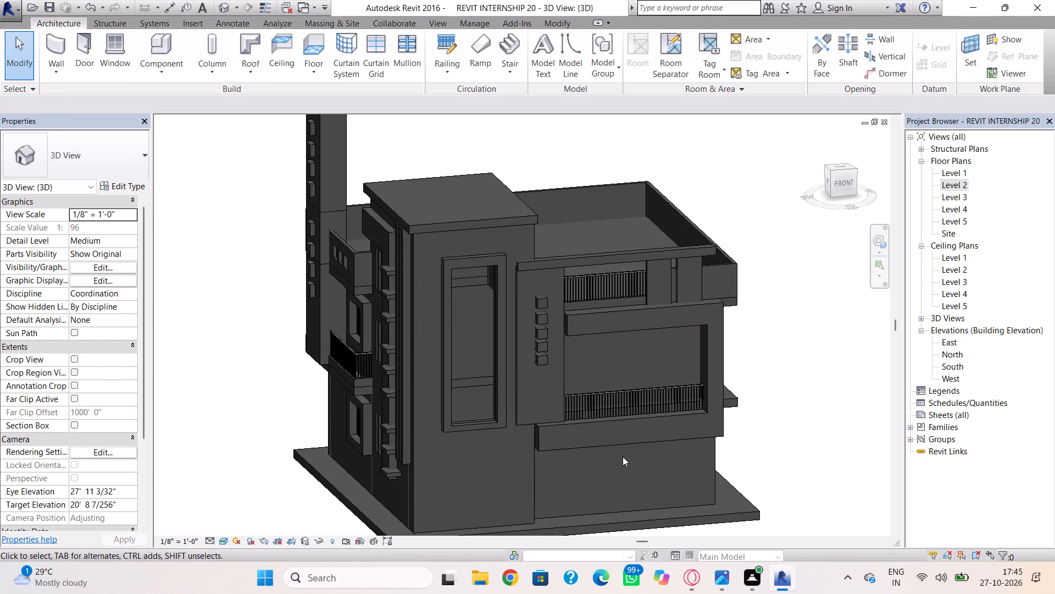
click(626, 387)
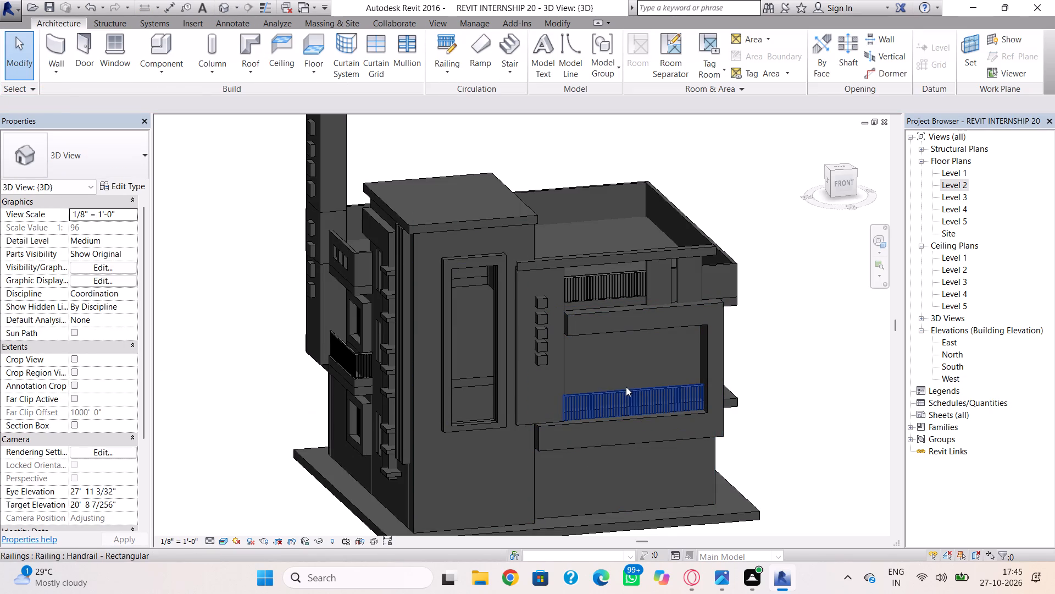
click(138, 228)
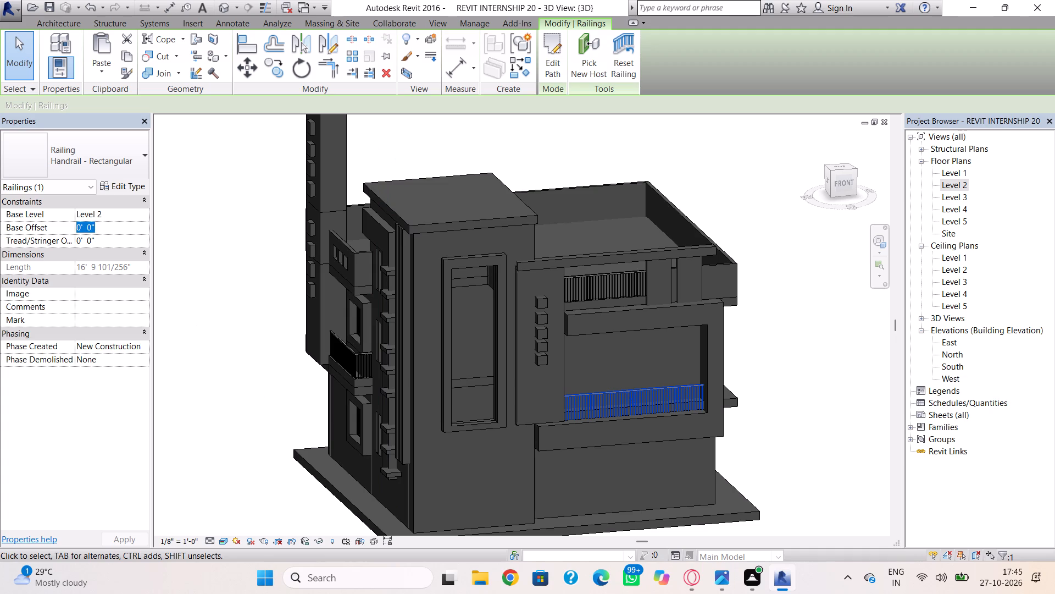
text(2')
key(Return)
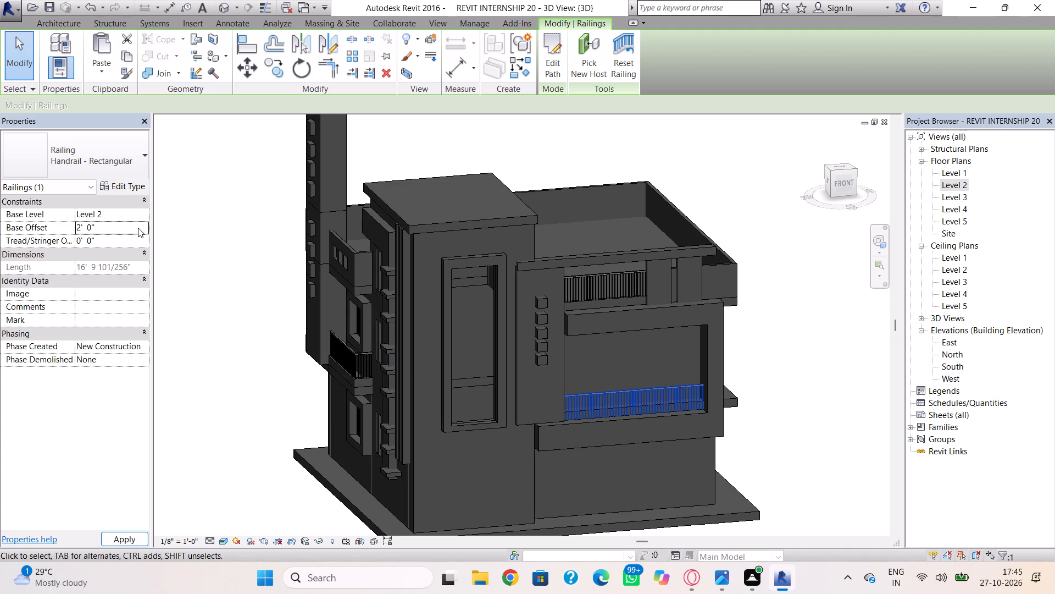
click(114, 227)
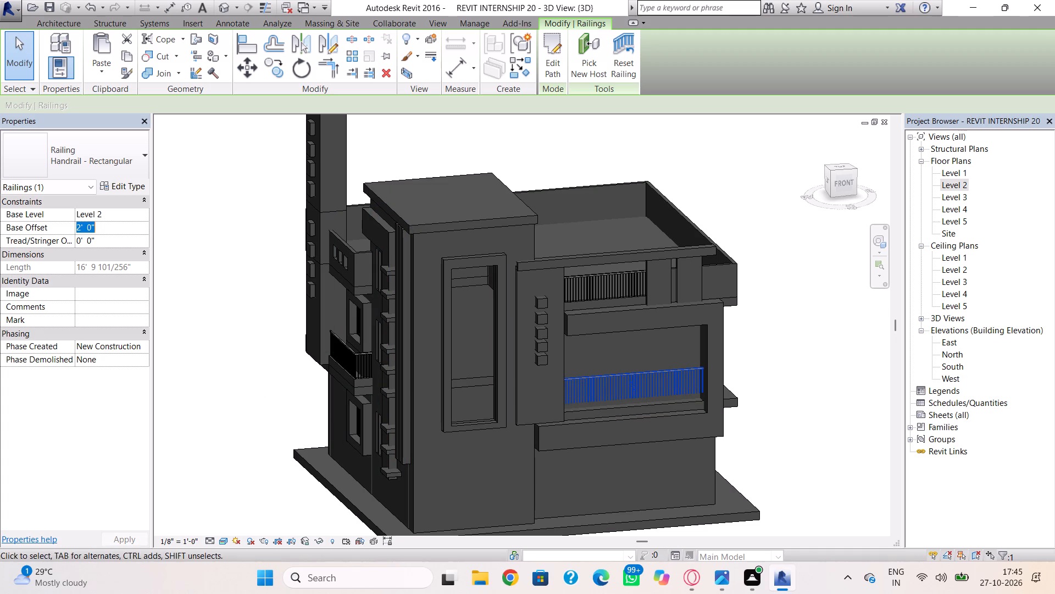
text(1')
key(Return)
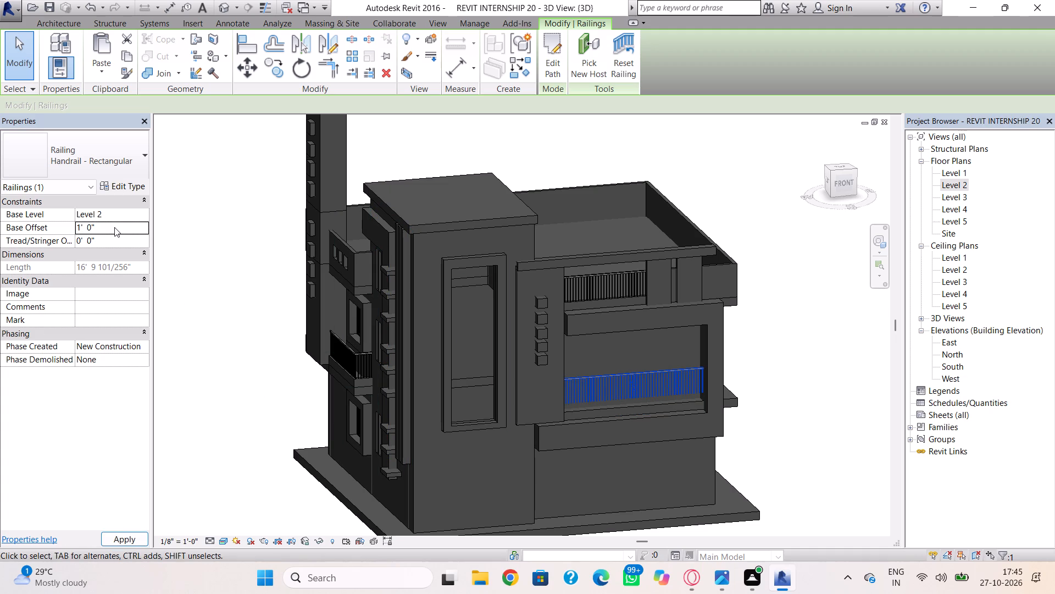
key(Escape)
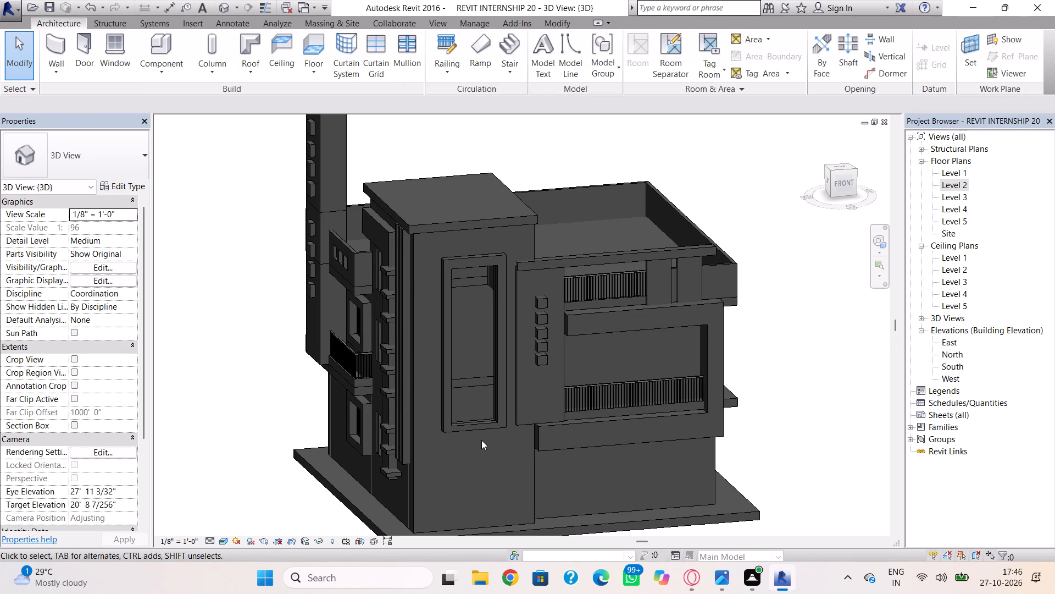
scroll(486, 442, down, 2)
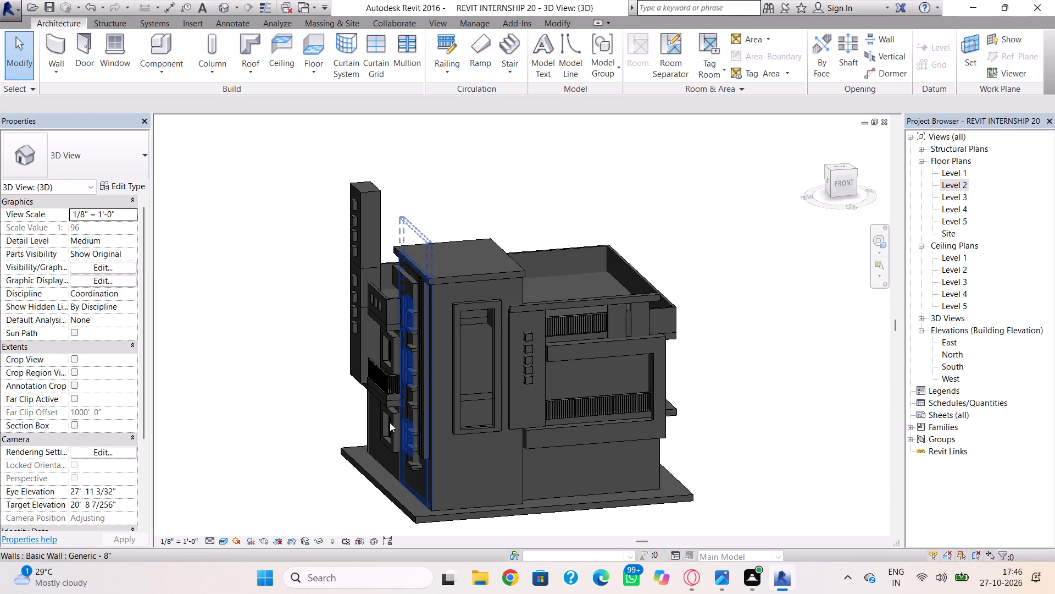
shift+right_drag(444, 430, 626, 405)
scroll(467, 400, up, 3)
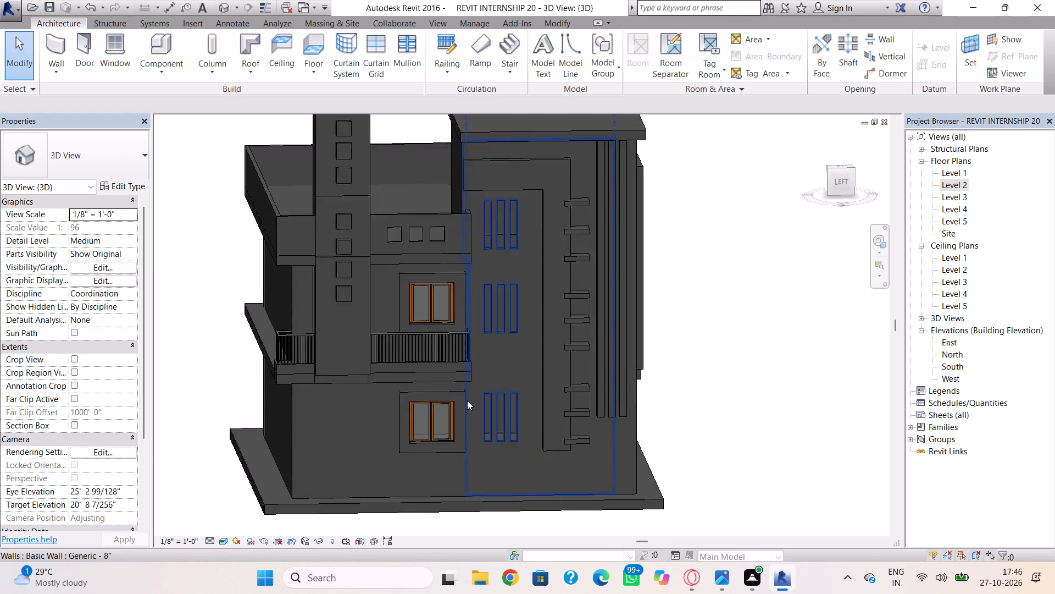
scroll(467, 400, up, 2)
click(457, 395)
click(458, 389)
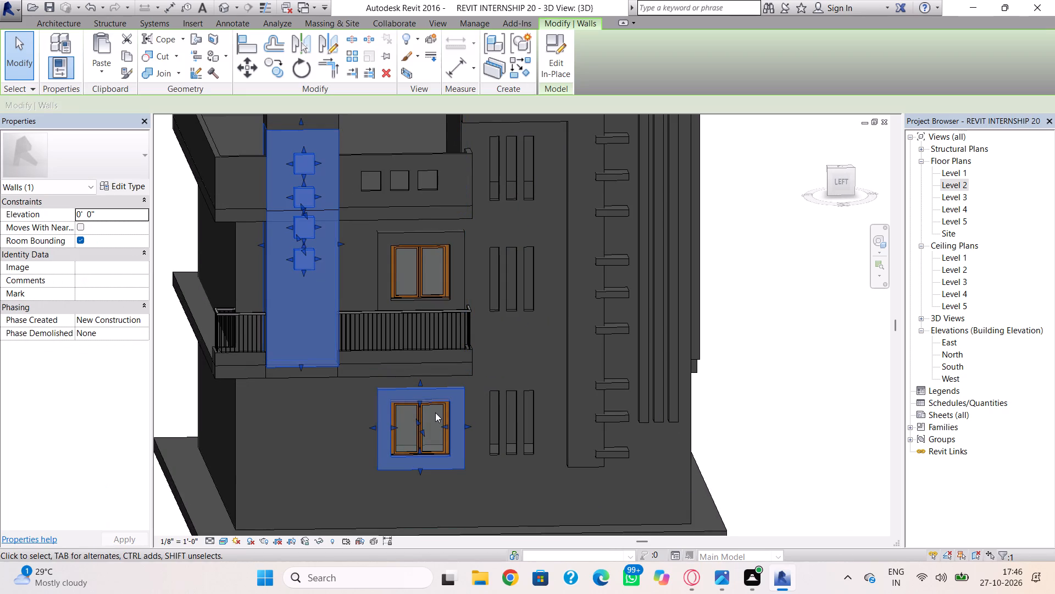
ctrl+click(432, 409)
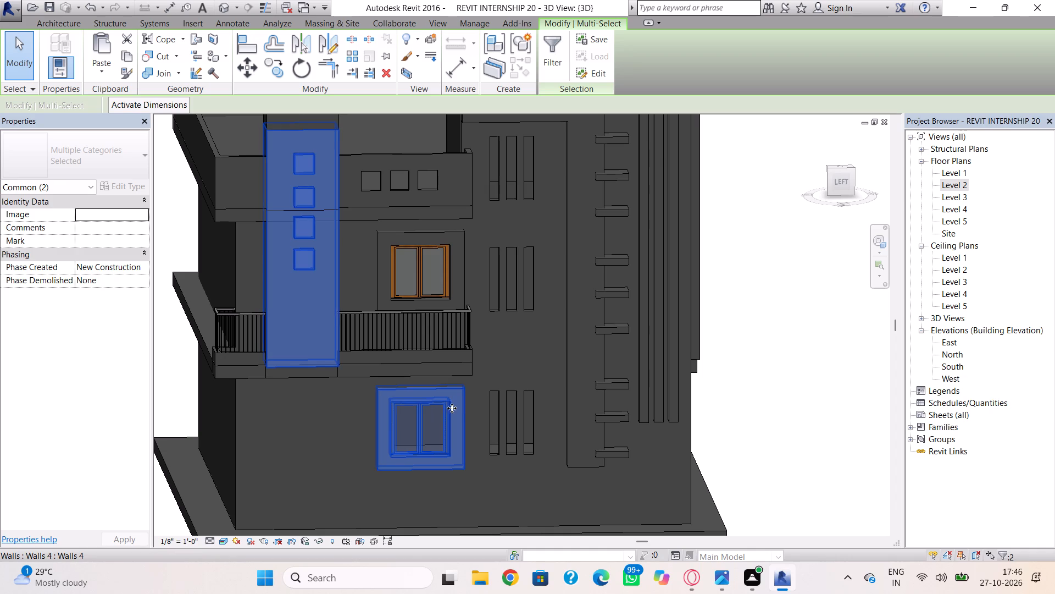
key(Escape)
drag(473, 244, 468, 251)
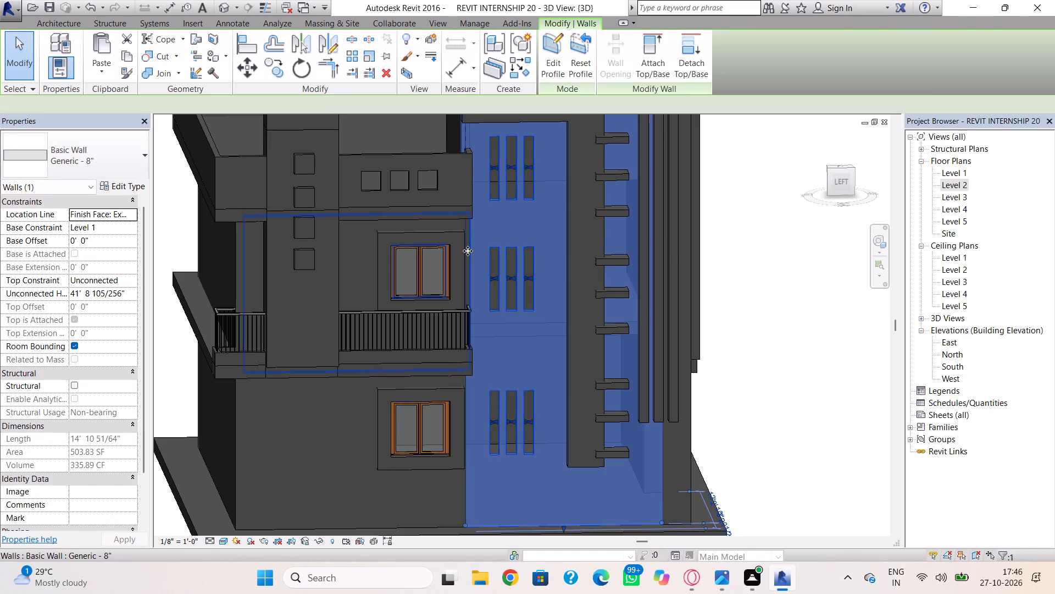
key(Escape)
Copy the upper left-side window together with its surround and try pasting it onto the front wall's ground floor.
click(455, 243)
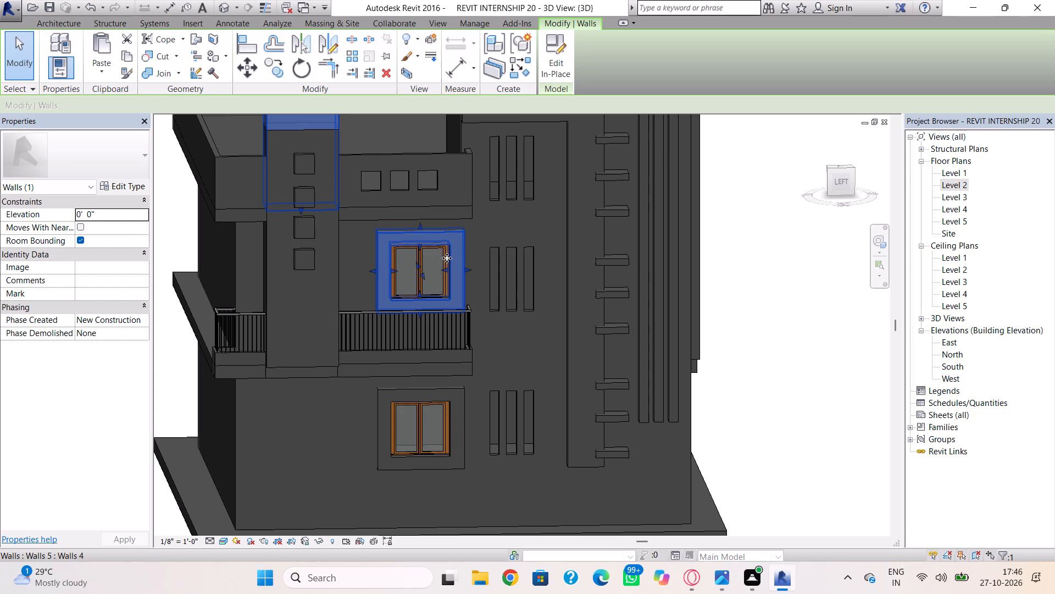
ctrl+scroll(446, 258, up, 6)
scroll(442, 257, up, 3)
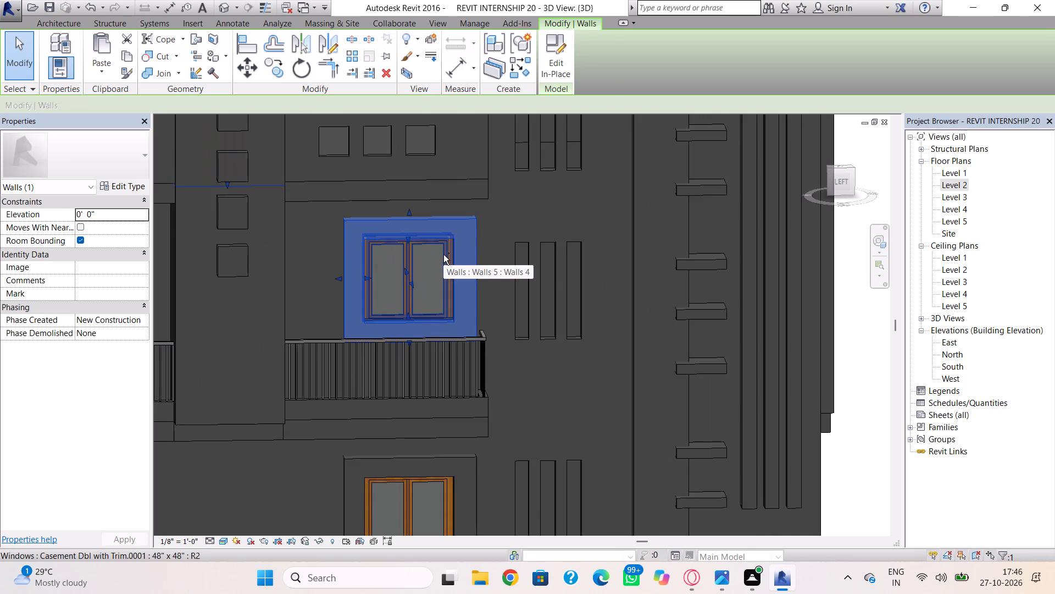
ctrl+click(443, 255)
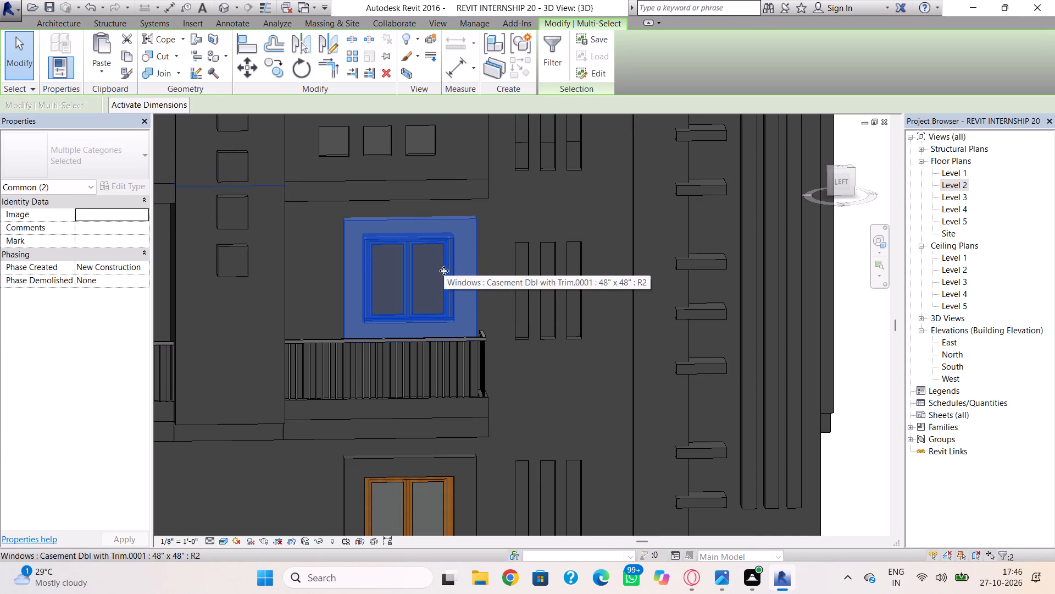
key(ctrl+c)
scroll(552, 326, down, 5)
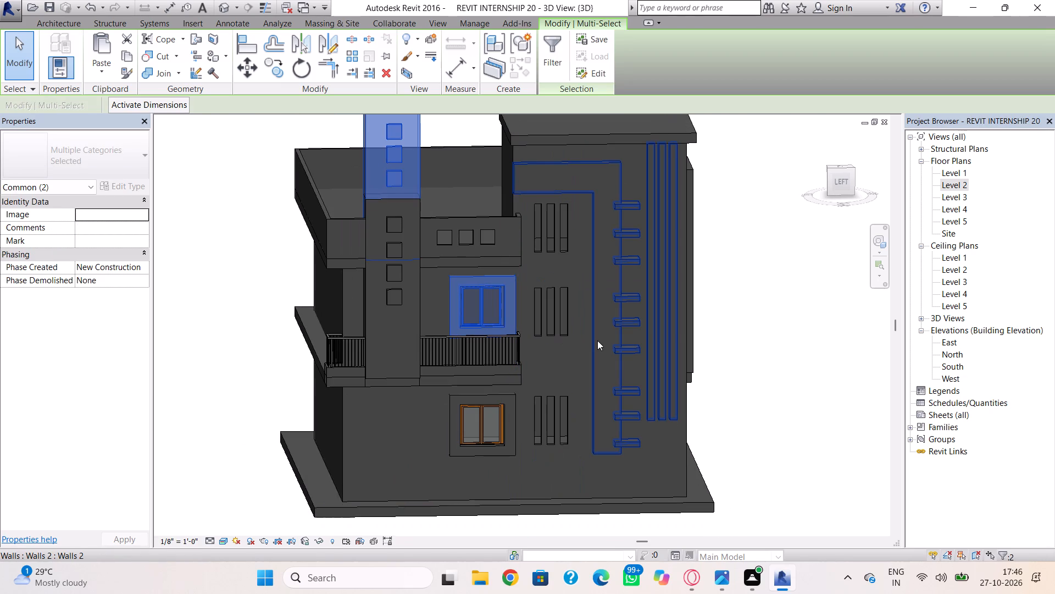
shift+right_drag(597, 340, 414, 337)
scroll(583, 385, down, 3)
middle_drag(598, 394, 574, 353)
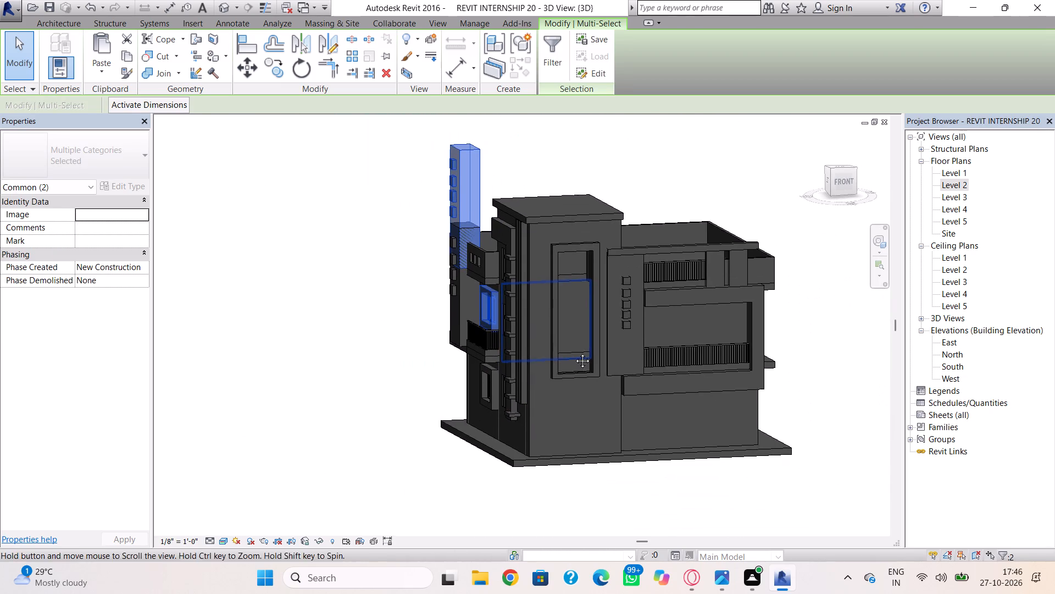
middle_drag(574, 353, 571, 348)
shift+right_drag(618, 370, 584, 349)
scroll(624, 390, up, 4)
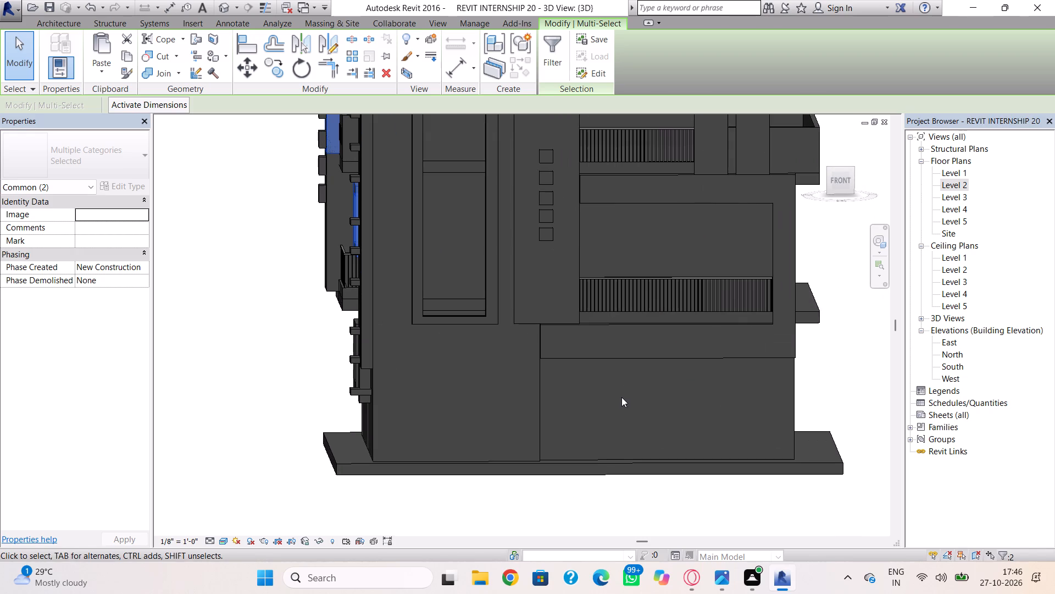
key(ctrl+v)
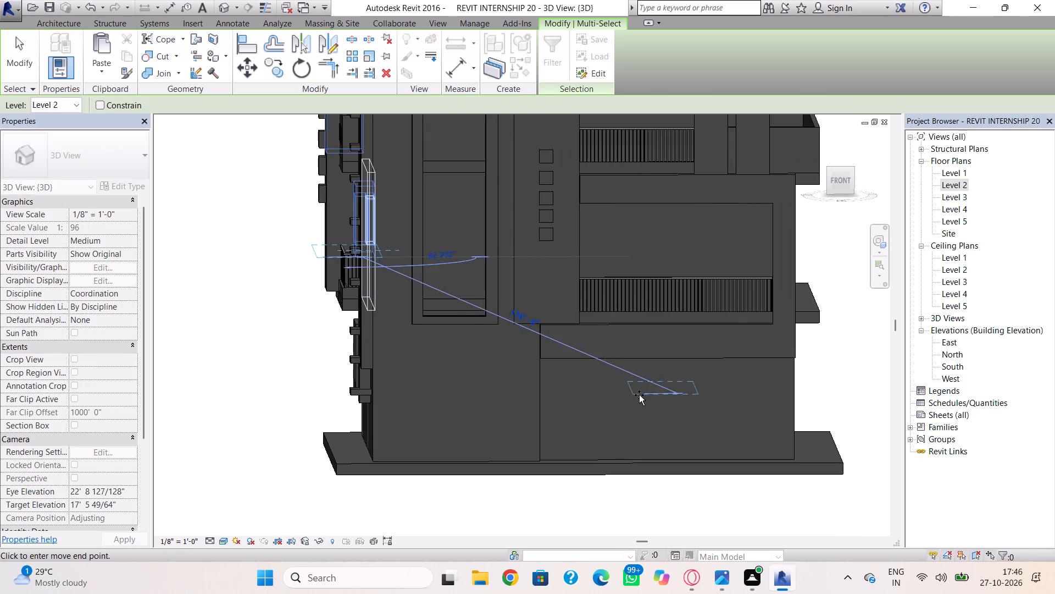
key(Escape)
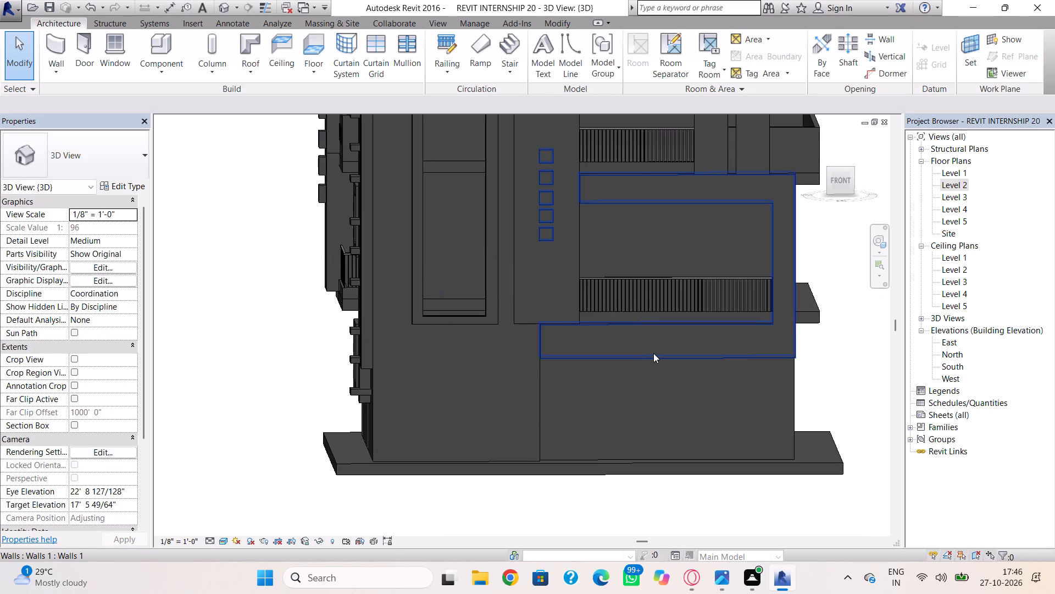
Raise the lower edge of the front balcony frame's bottom band slightly to make the band thinner.
click(670, 326)
click(656, 321)
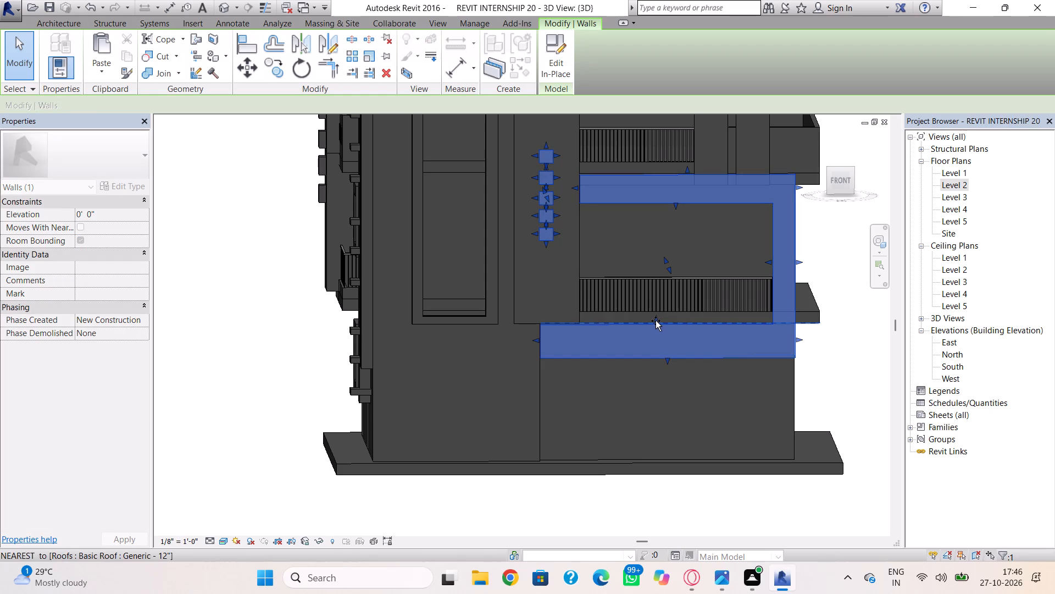
drag(667, 358, 665, 348)
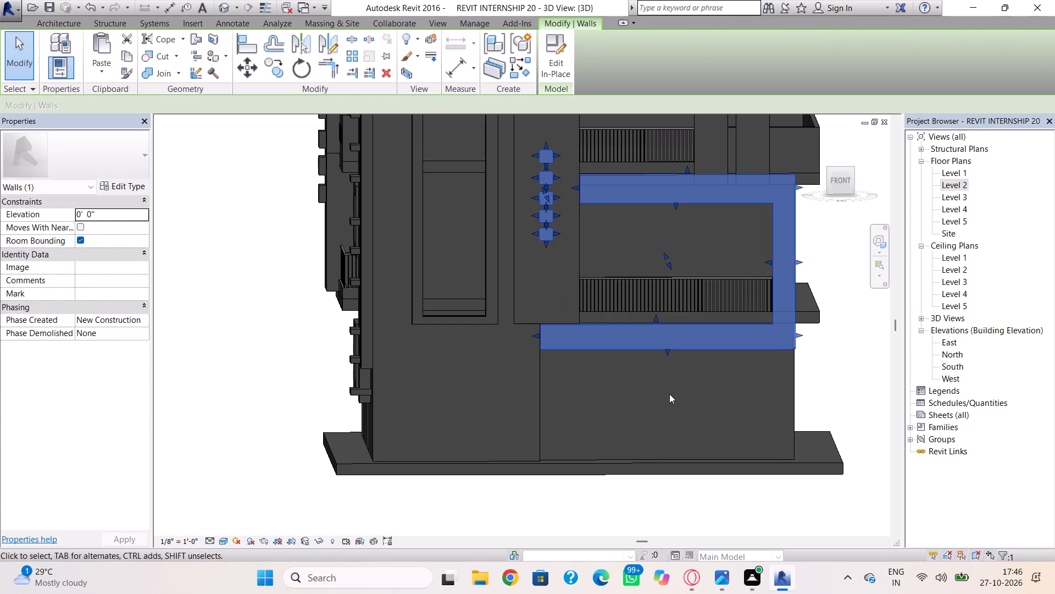
click(669, 394)
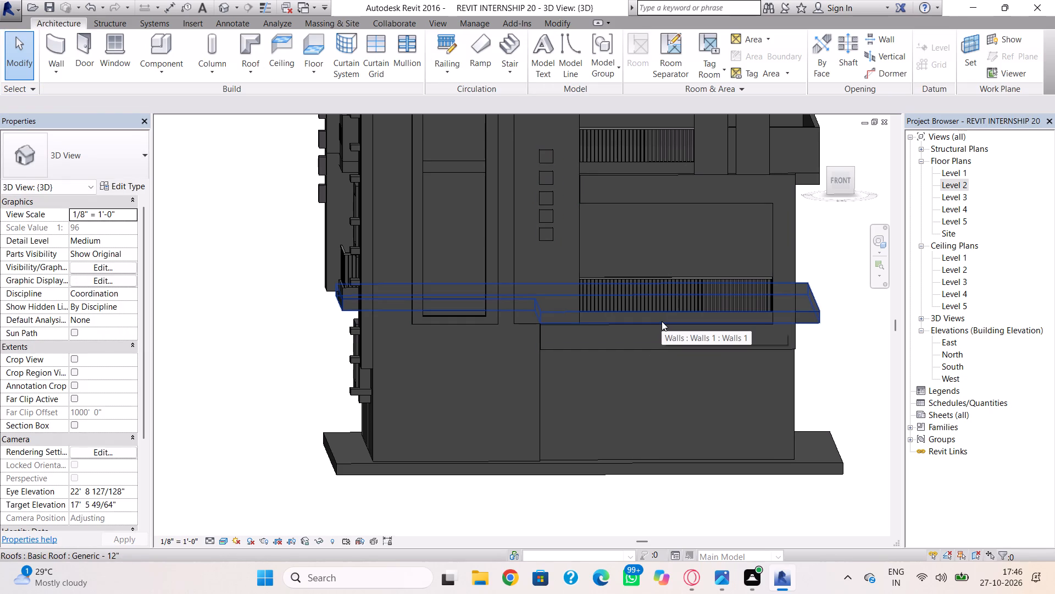
Nudge the thin Generic - 5" front wall panel six increments sideways toward the balcony railings.
click(577, 265)
key(Right)
key(Right)
key(Right)
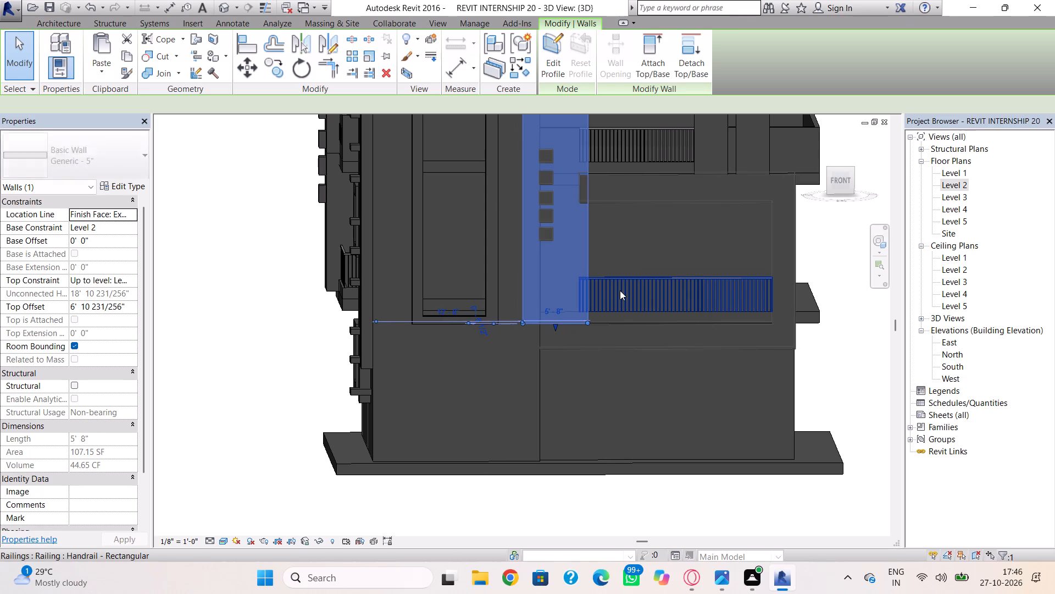
key(Right)
key(Right)
key(Right)
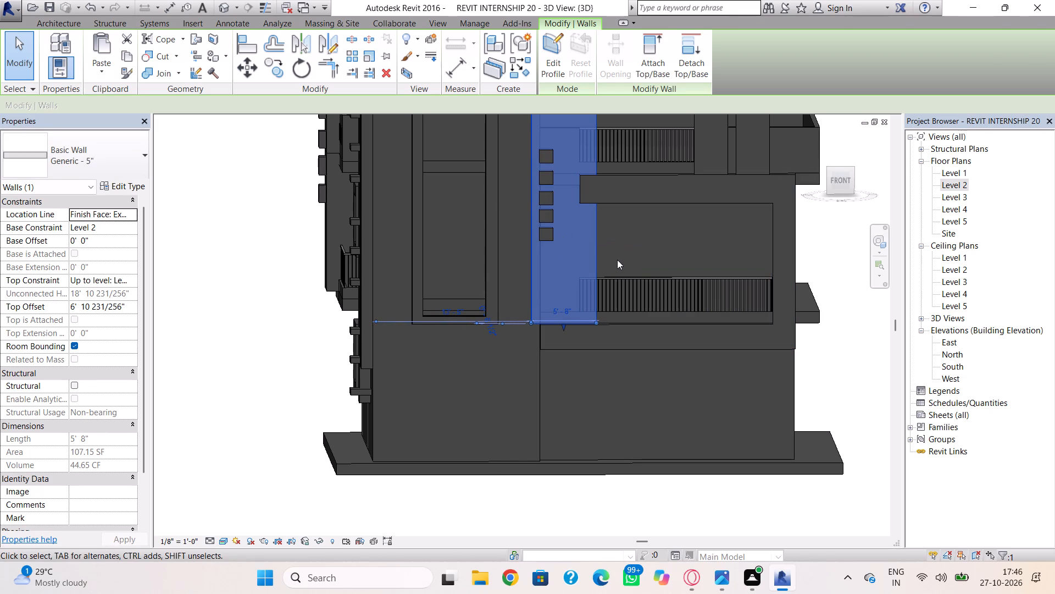
Extend the railing-side faces of all five small blocks on the front panel toward the balcony, roughly doubling their width.
shift+right_drag(621, 269, 598, 332)
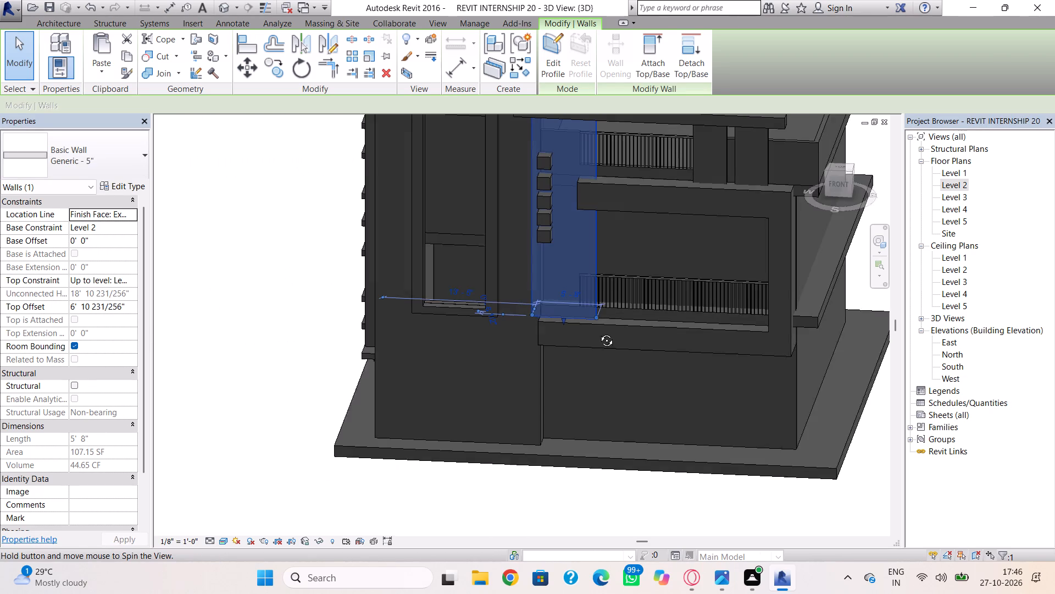
shift+right_drag(598, 332, 598, 330)
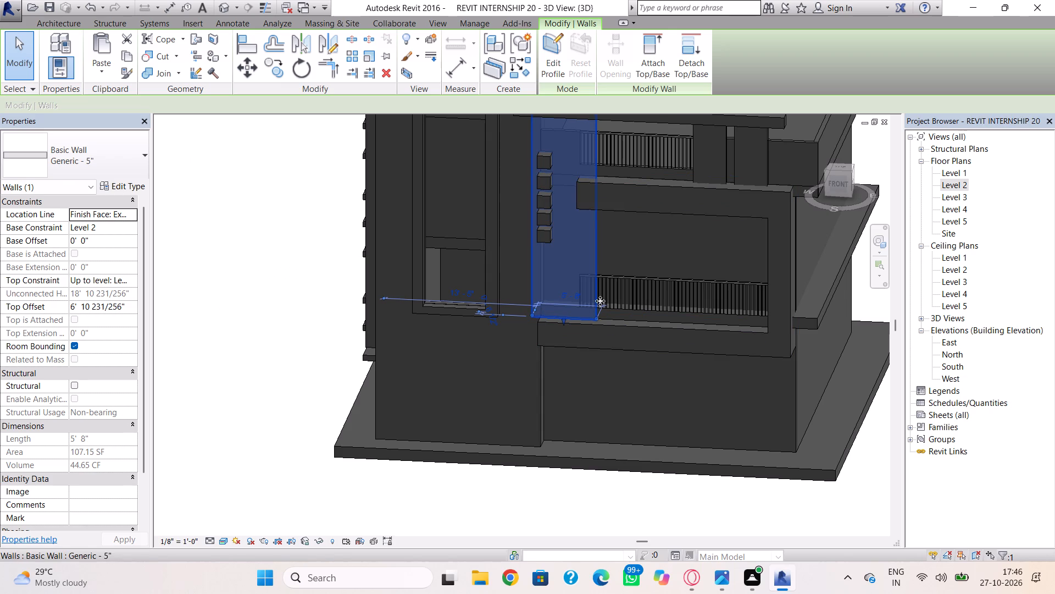
shift+right_drag(620, 273, 656, 287)
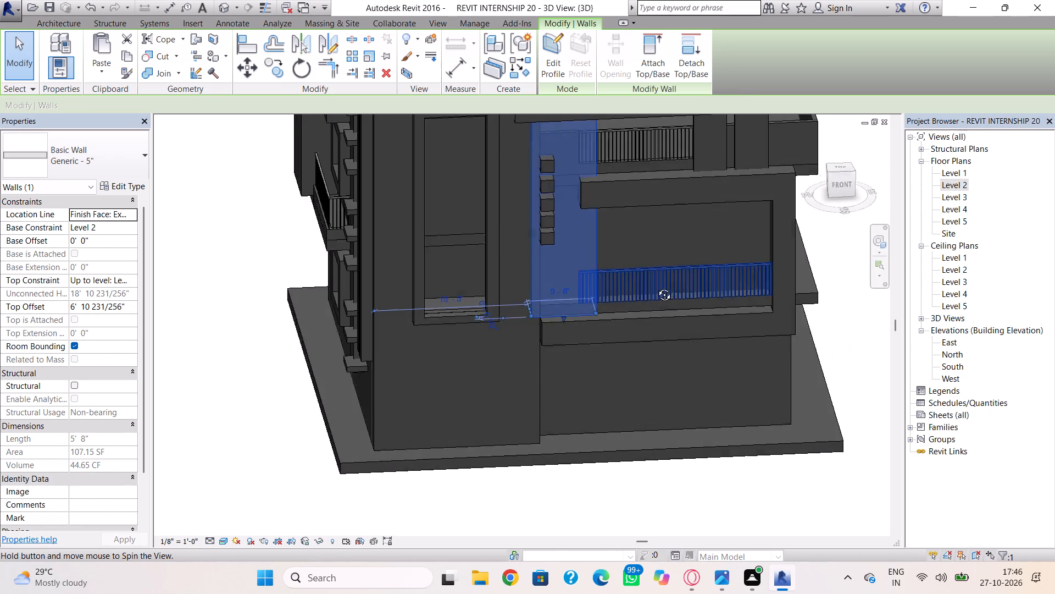
shift+right_drag(656, 287, 657, 252)
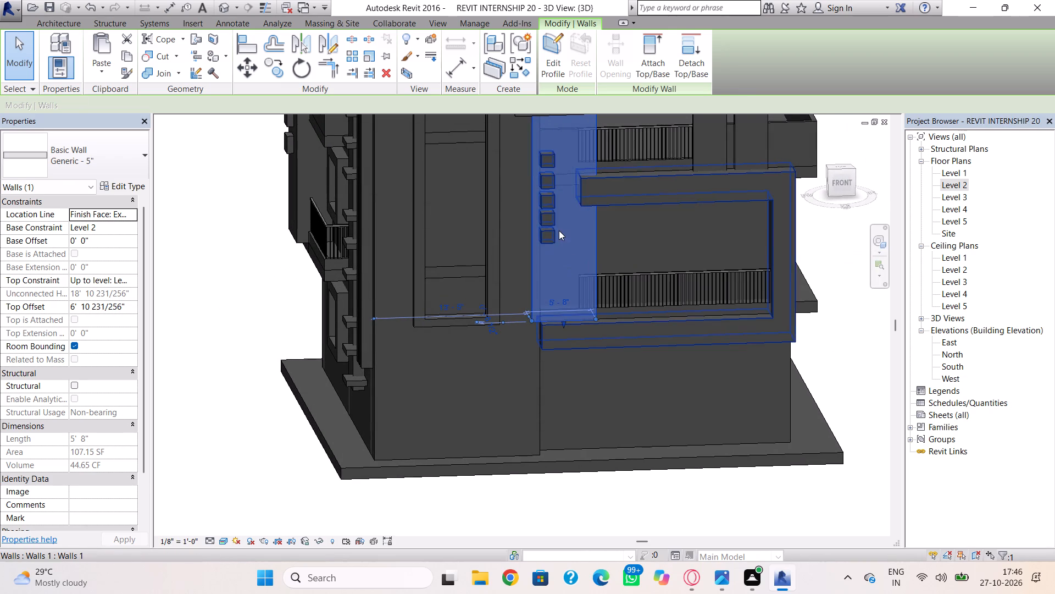
click(559, 230)
scroll(559, 230, up, 3)
drag(560, 182, 576, 181)
drag(556, 212, 573, 212)
drag(559, 236, 578, 234)
click(580, 212)
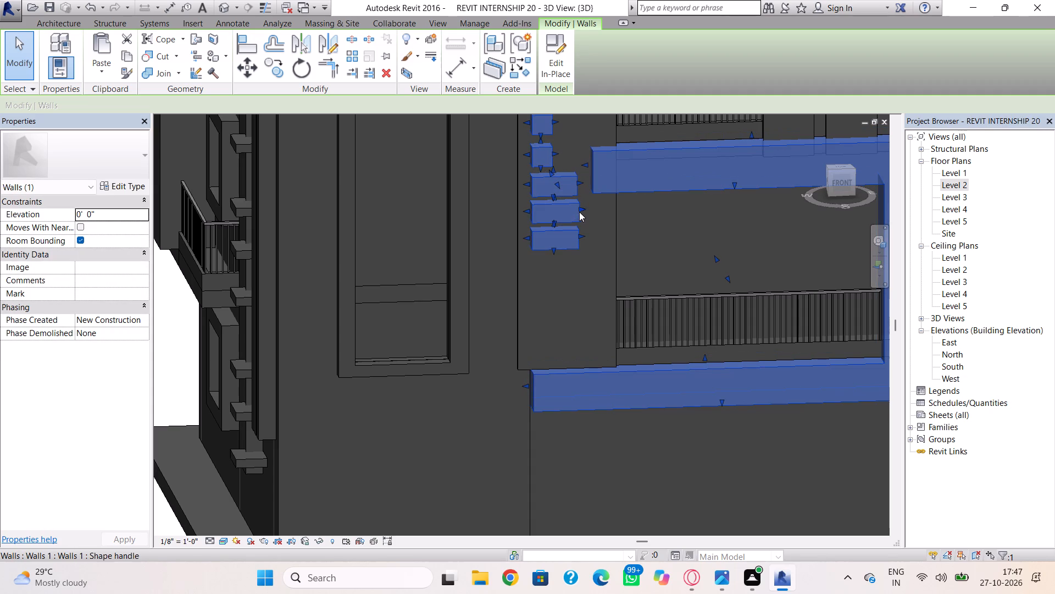
click(579, 184)
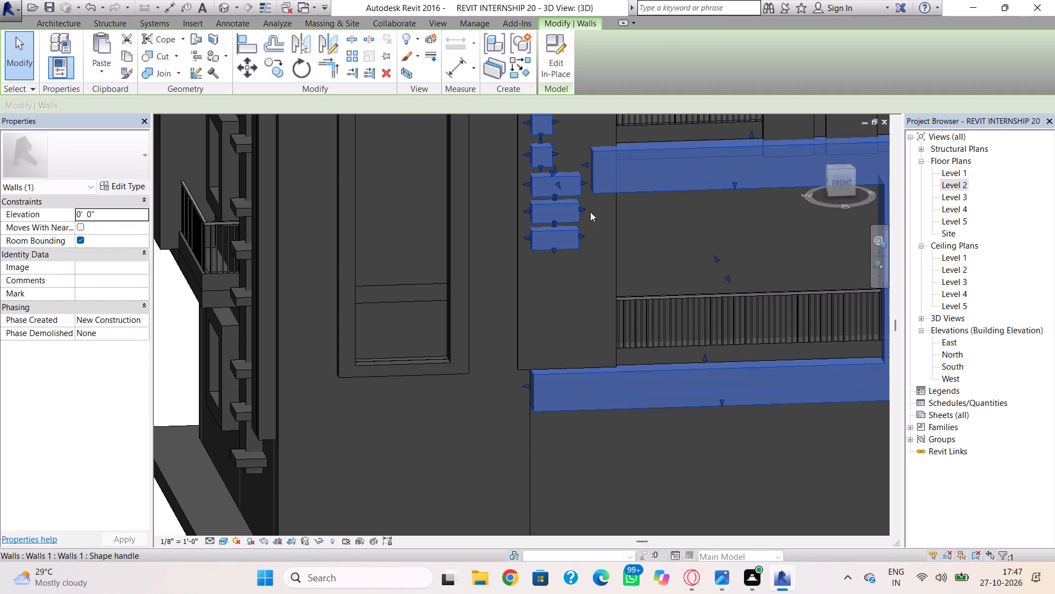
click(596, 217)
click(554, 153)
middle_drag(567, 181, 566, 268)
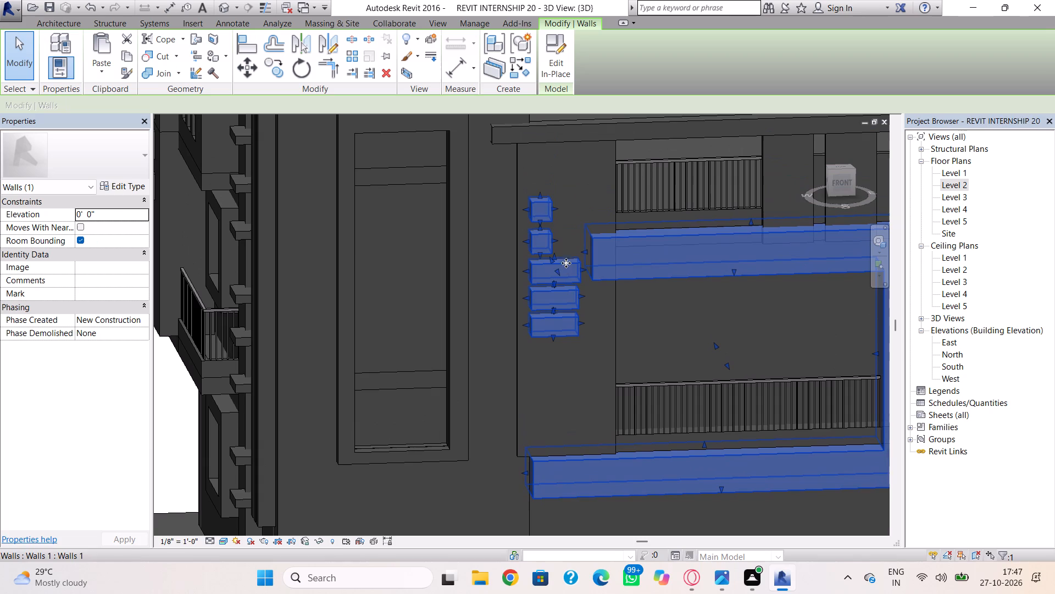
drag(557, 241, 579, 240)
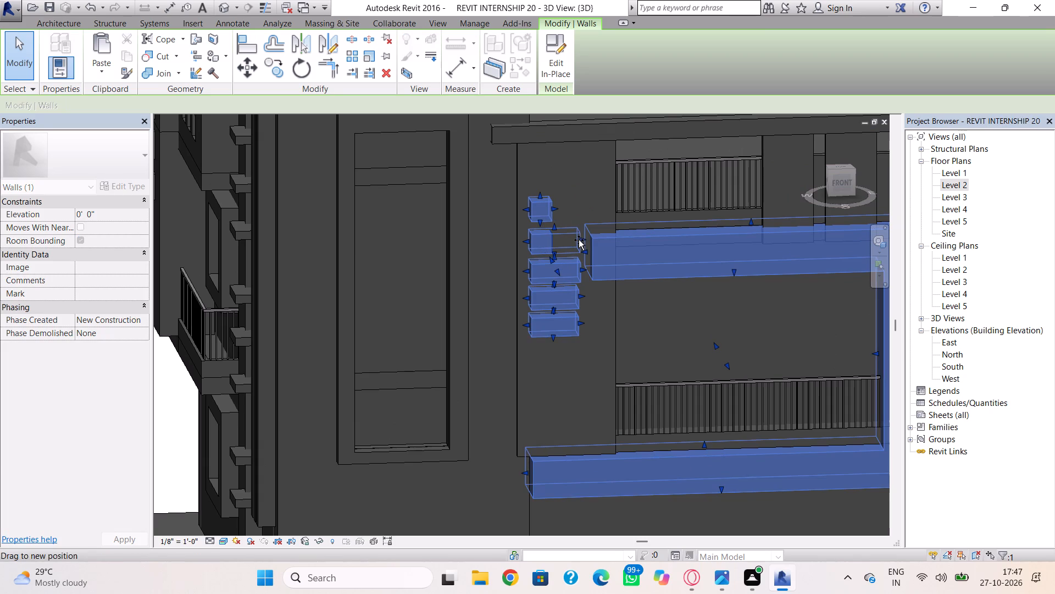
drag(579, 240, 576, 240)
drag(555, 208, 574, 213)
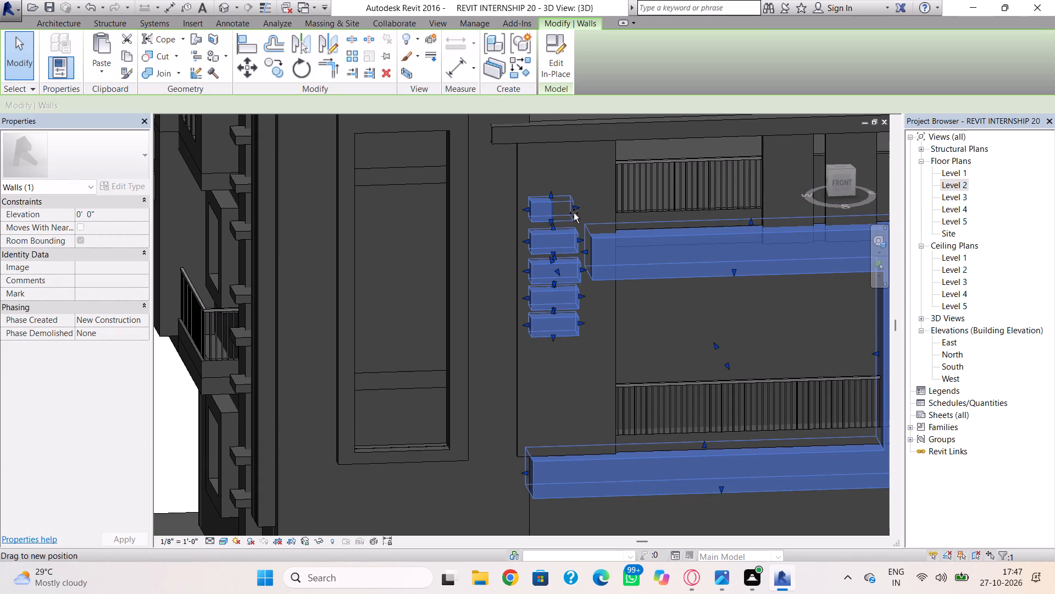
drag(574, 213, 577, 215)
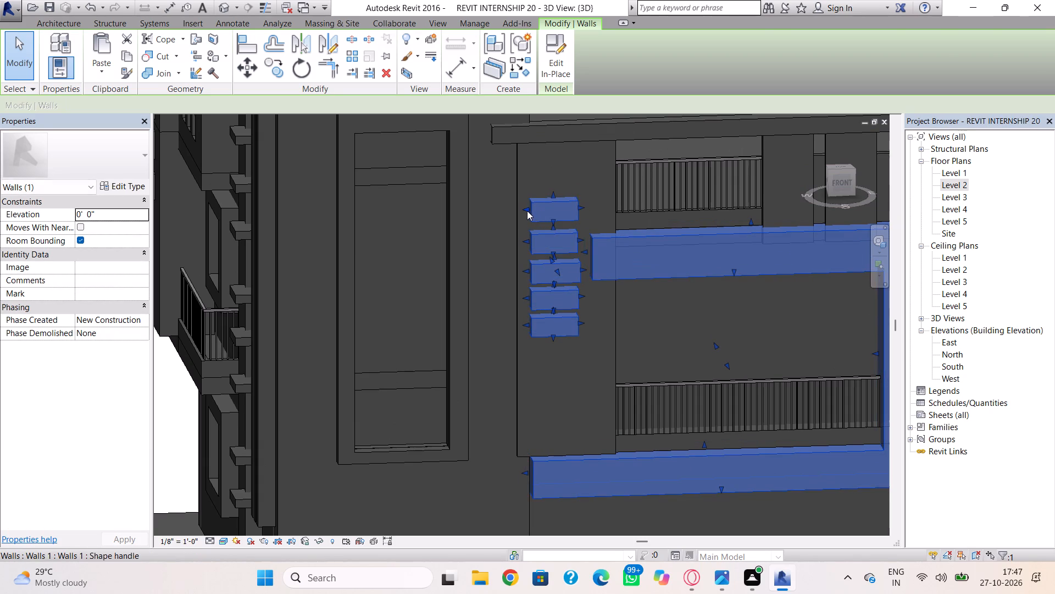
Pull in the opposite faces of the five blocks toward the balcony so each is roughly square again on the shifted panel.
drag(527, 211, 552, 217)
drag(525, 243, 548, 243)
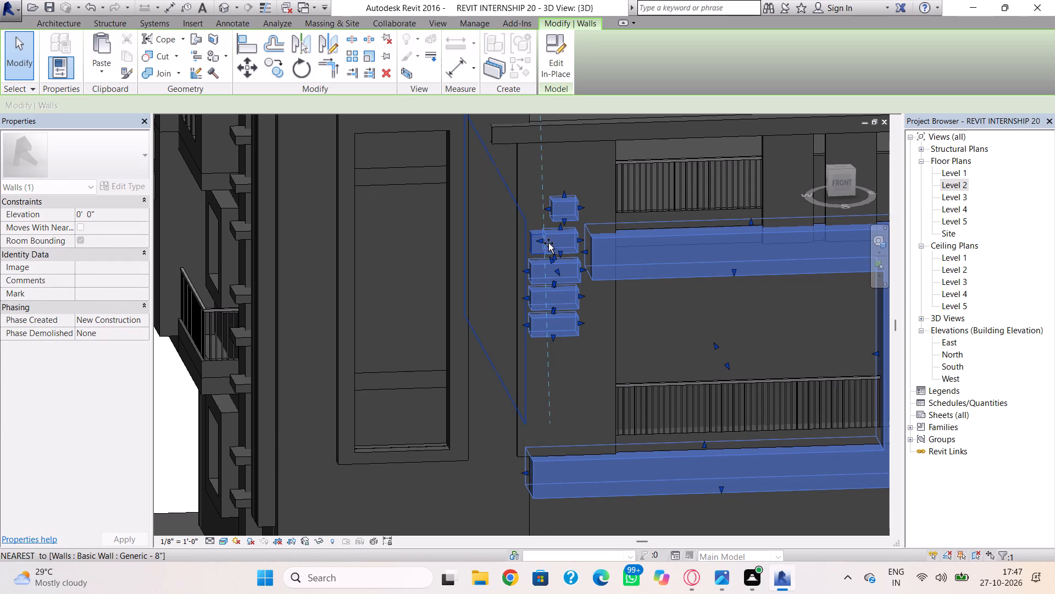
drag(548, 243, 553, 245)
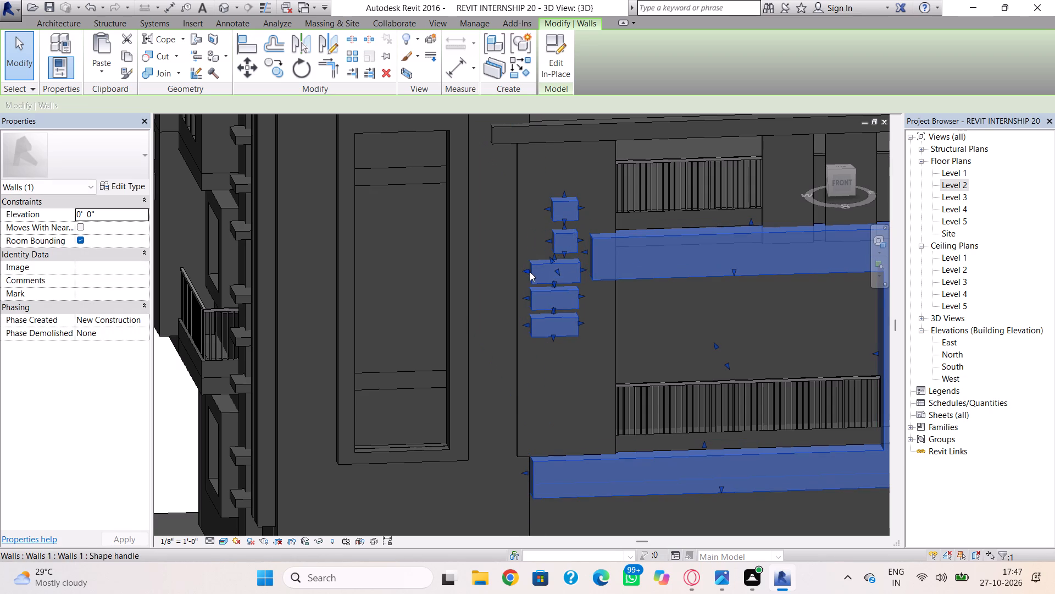
drag(527, 272, 556, 276)
drag(530, 301, 558, 302)
drag(524, 328, 553, 328)
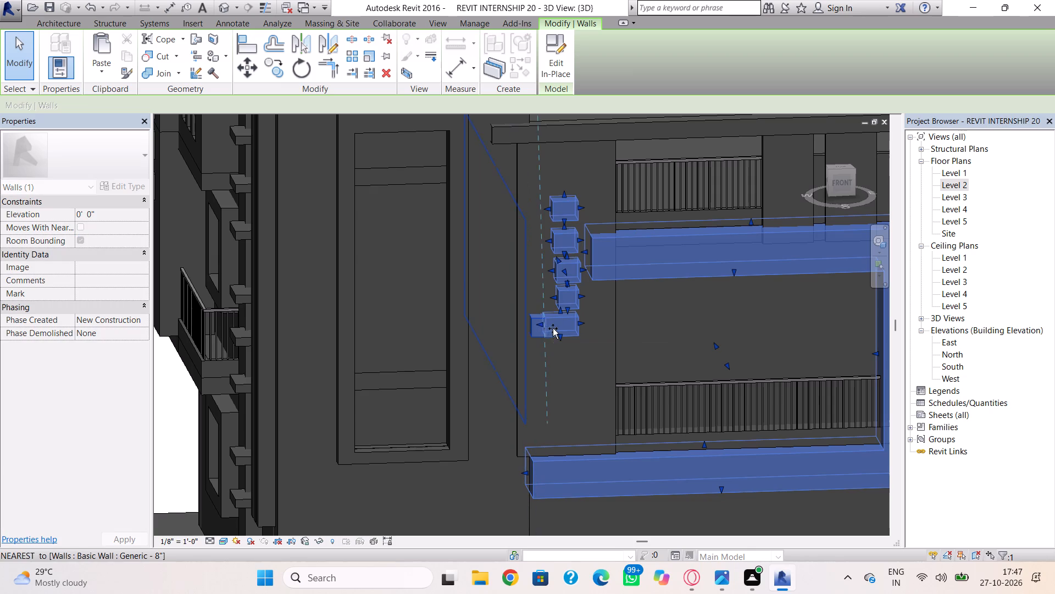
drag(553, 328, 557, 329)
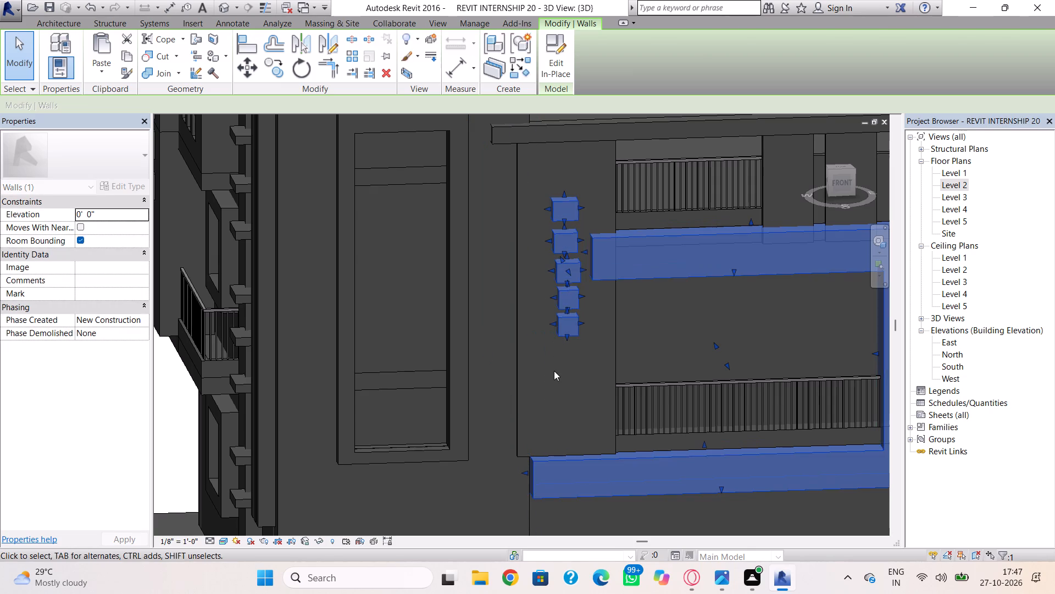
click(554, 371)
Extend the lower three blocks' faces away from the balcony to line up with the upper two, and lower the bottom block's underside slightly.
scroll(586, 340, up, 3)
middle_drag(578, 332, 575, 335)
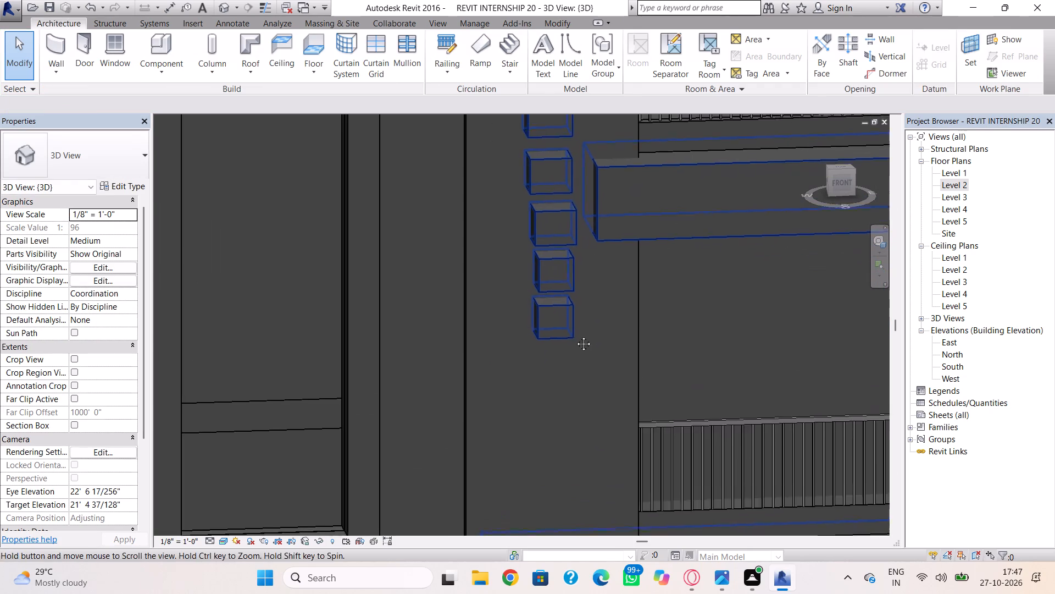
middle_drag(575, 335, 574, 338)
scroll(575, 335, up, 2)
middle_drag(582, 303, 578, 366)
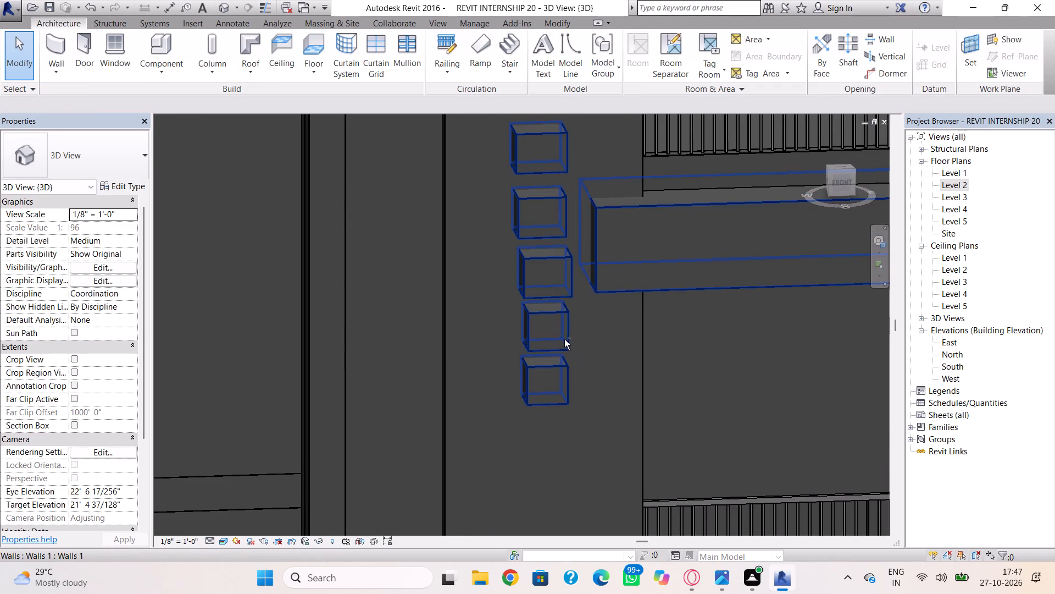
shift+right_drag(596, 361, 582, 320)
middle_drag(582, 320, 582, 323)
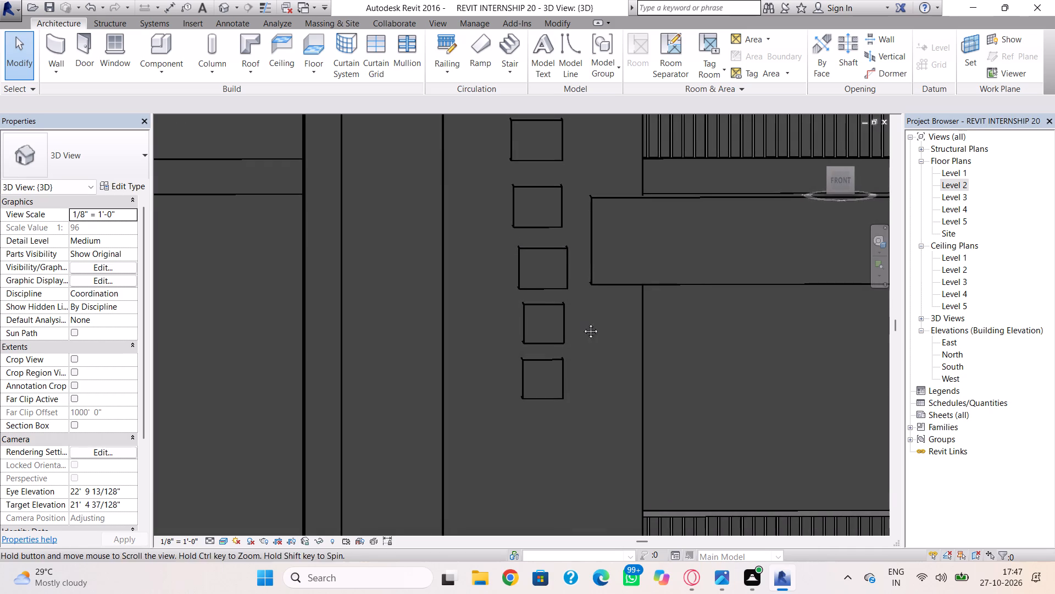
middle_drag(582, 323, 582, 339)
click(519, 286)
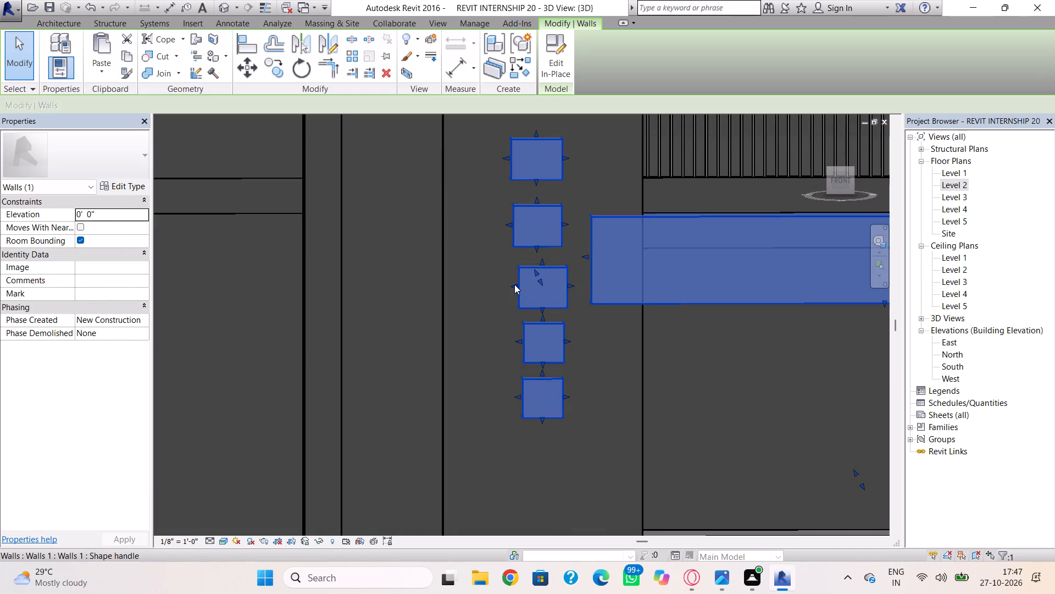
click(514, 284)
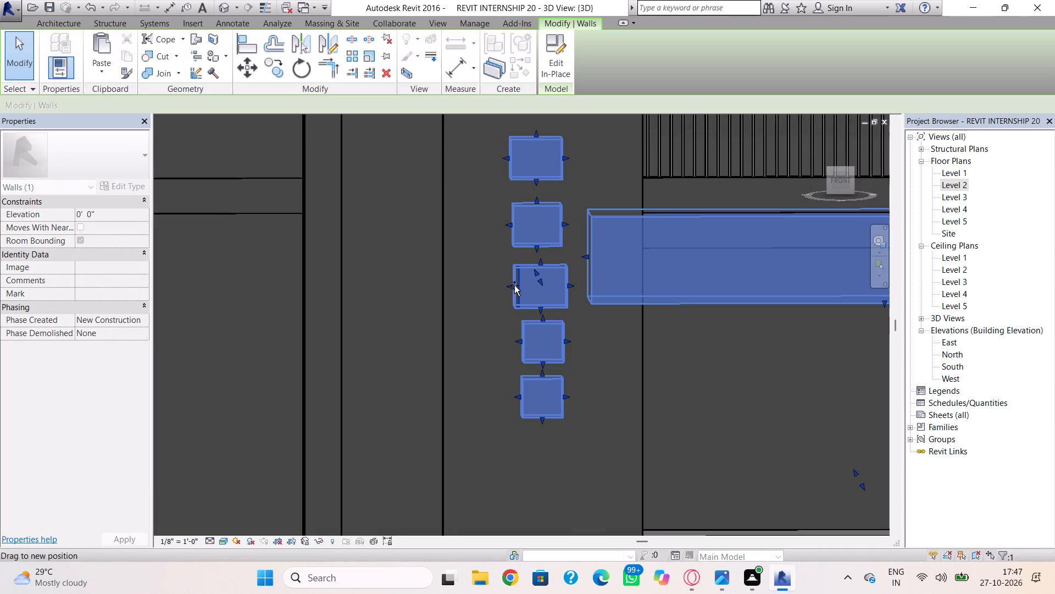
click(570, 288)
click(520, 343)
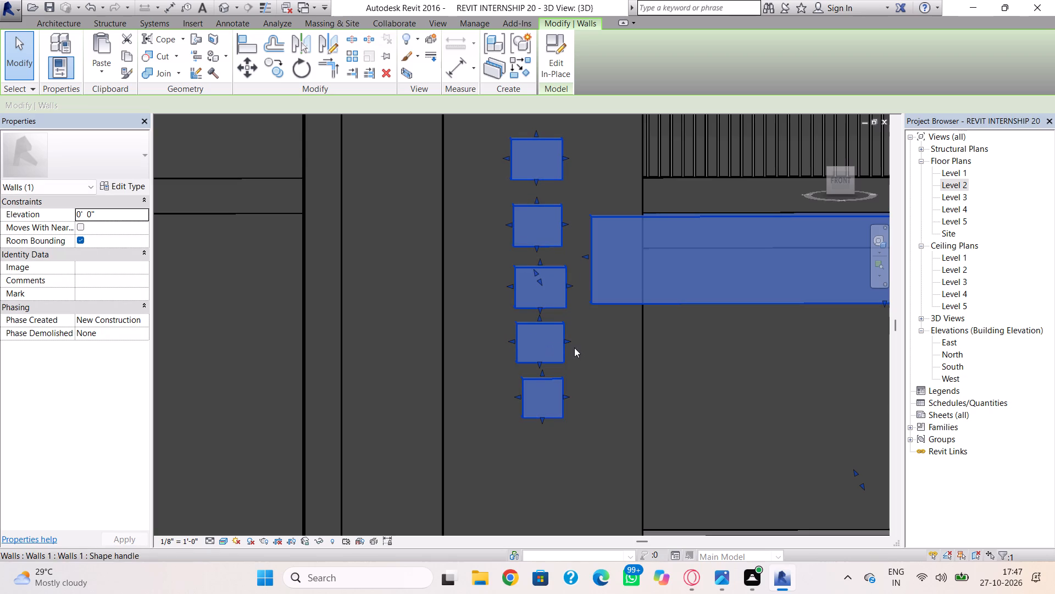
click(518, 399)
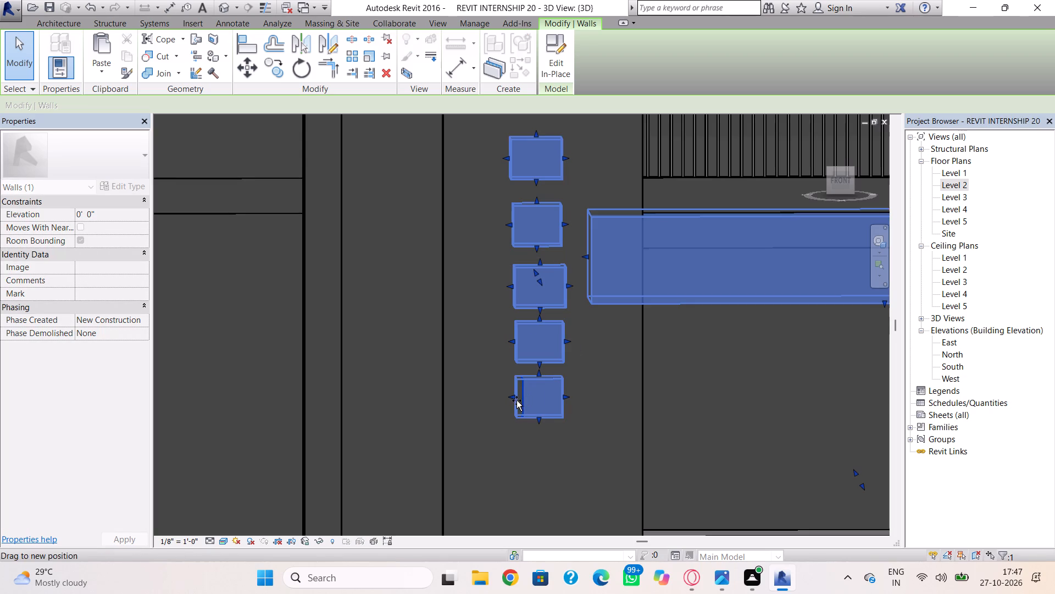
click(538, 422)
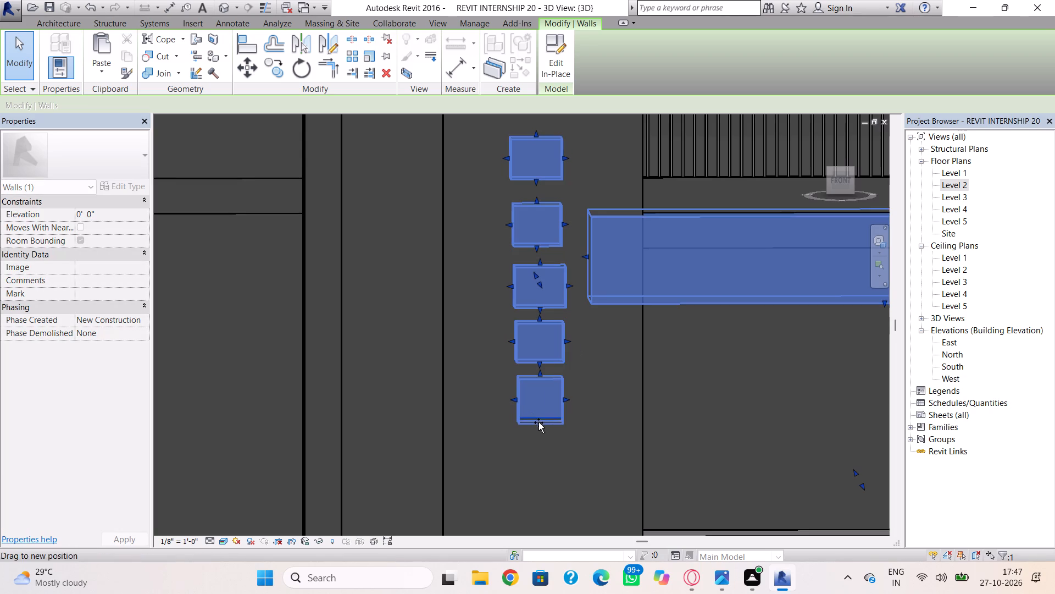
click(583, 416)
Extend the railing-side faces of the second, fourth and fifth blocks slightly so they line up with the middle block.
click(564, 340)
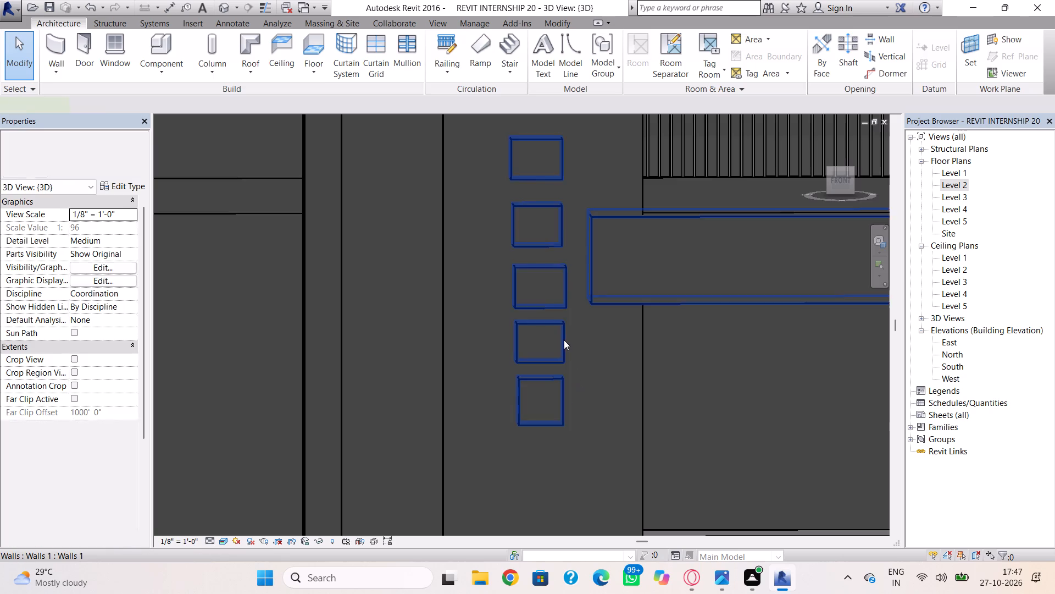
drag(571, 343, 569, 341)
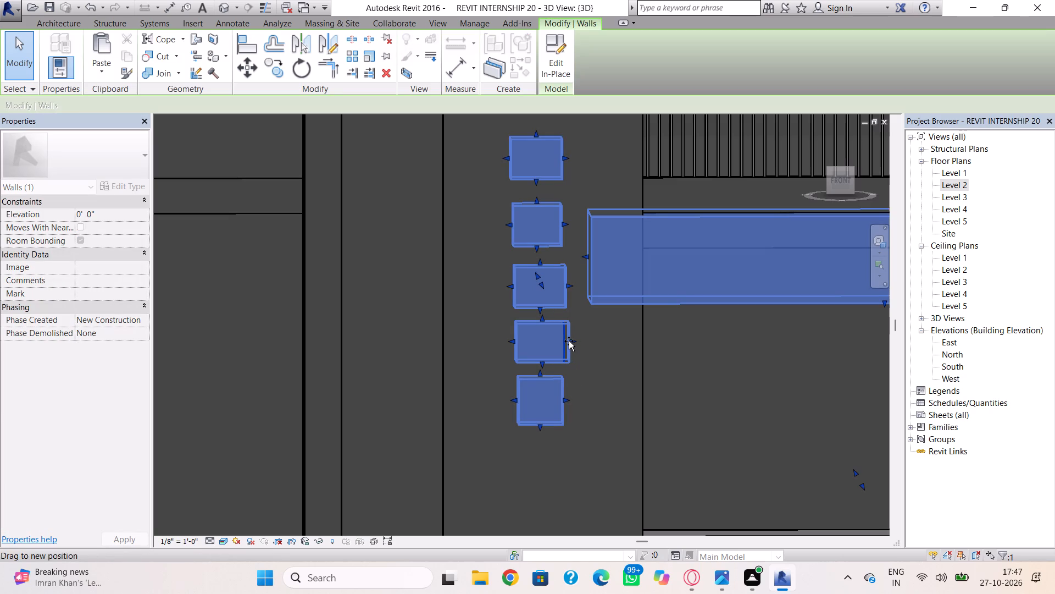
drag(569, 341, 566, 339)
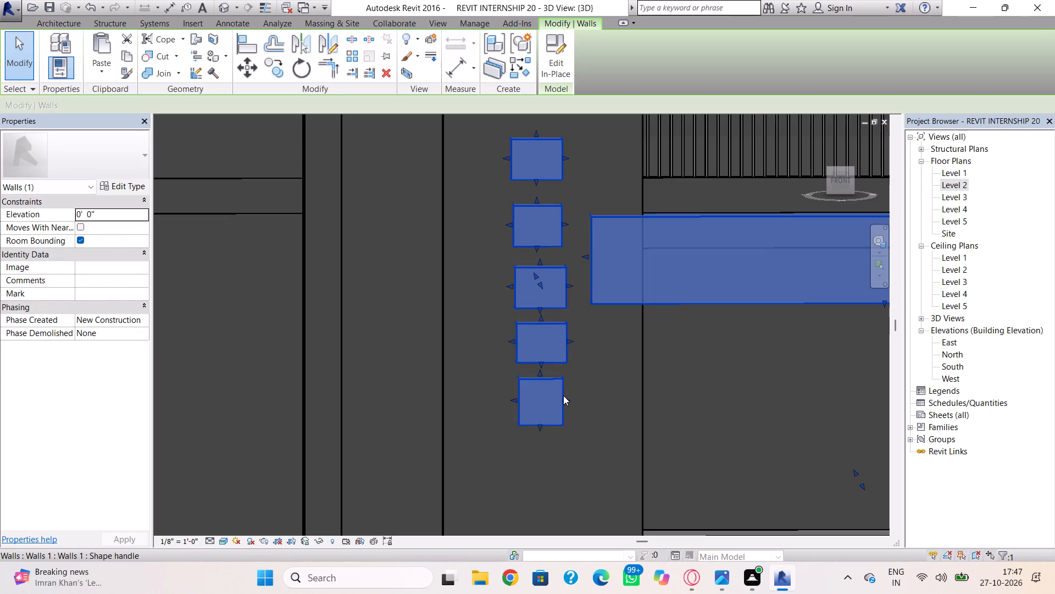
click(565, 397)
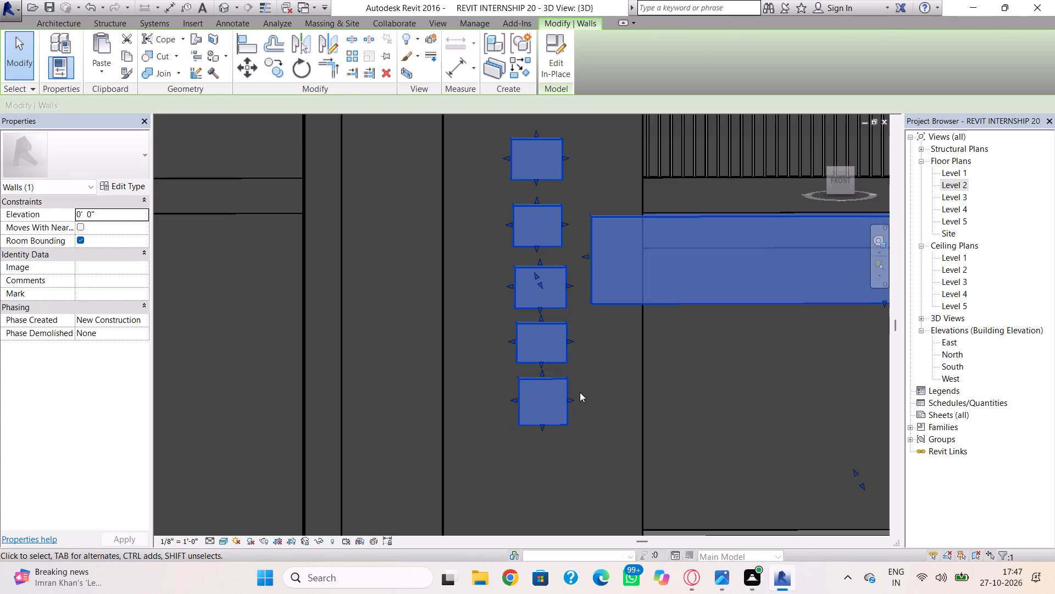
click(580, 392)
click(563, 234)
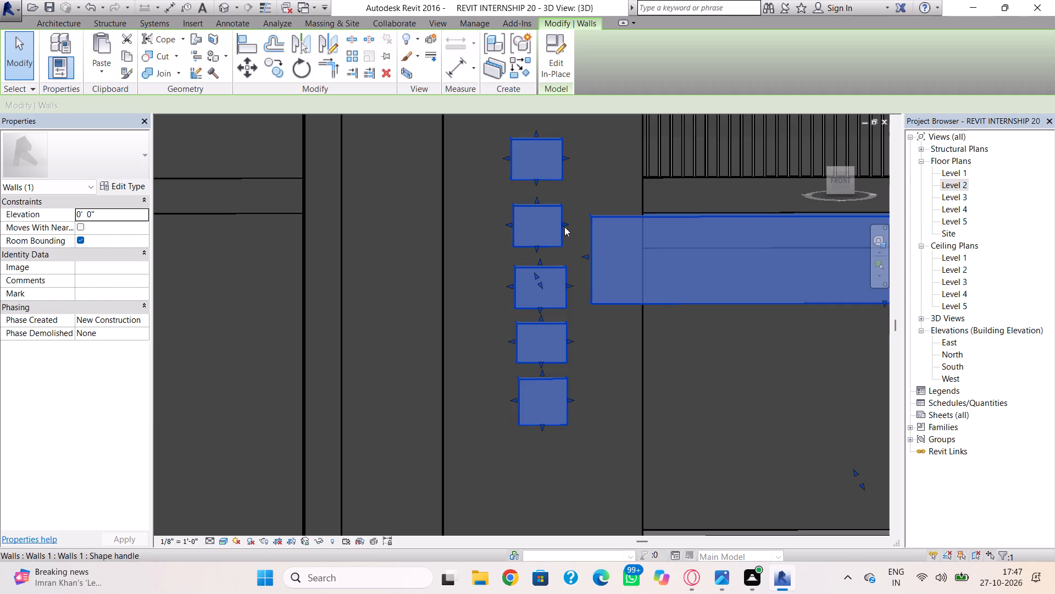
click(564, 227)
click(578, 196)
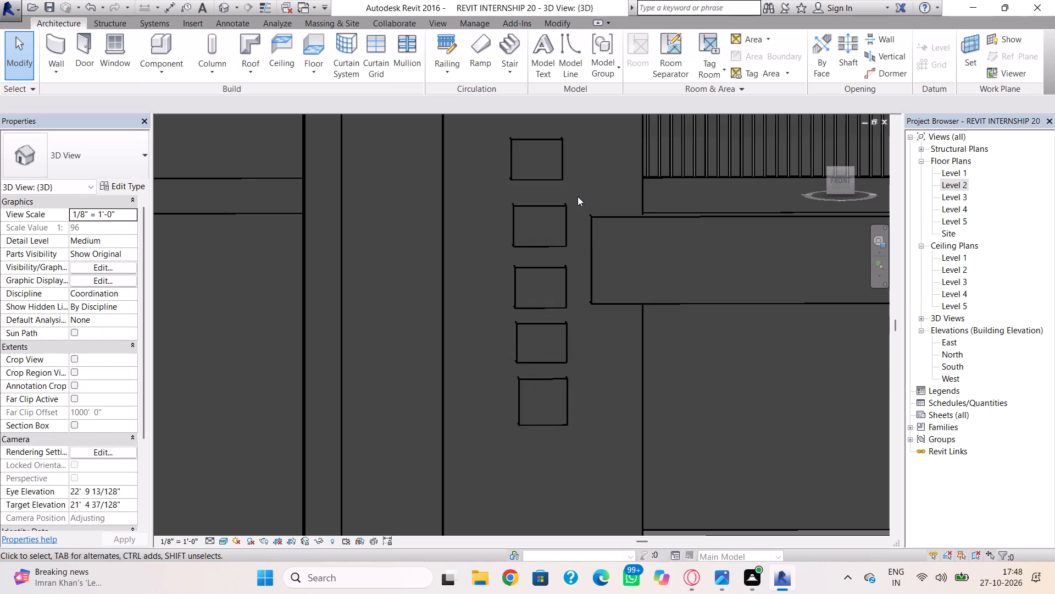
scroll(567, 208, down, 3)
scroll(567, 322, down, 2)
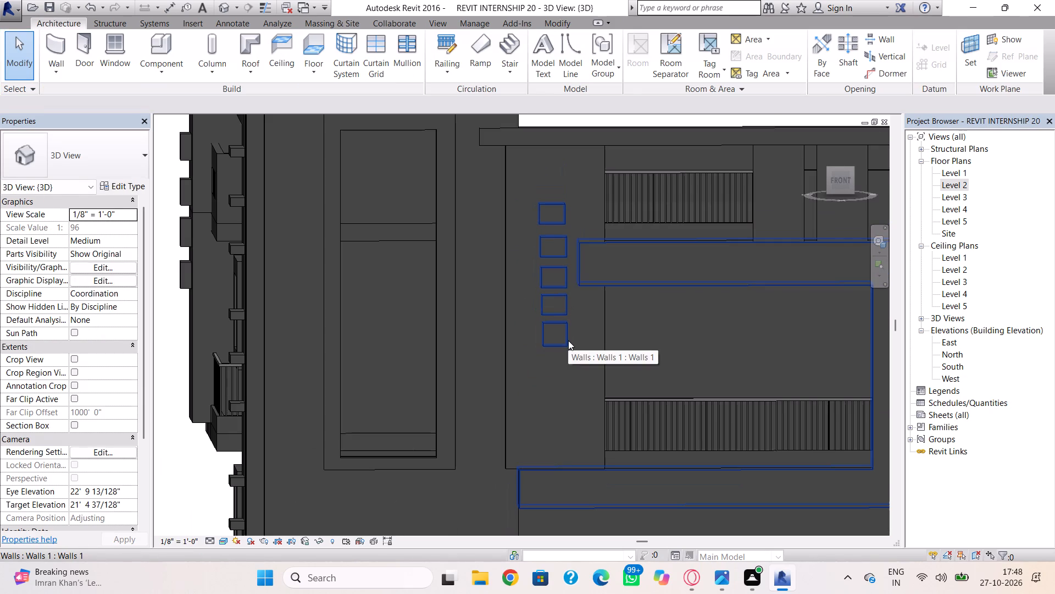
key(Escape)
key(Escape)
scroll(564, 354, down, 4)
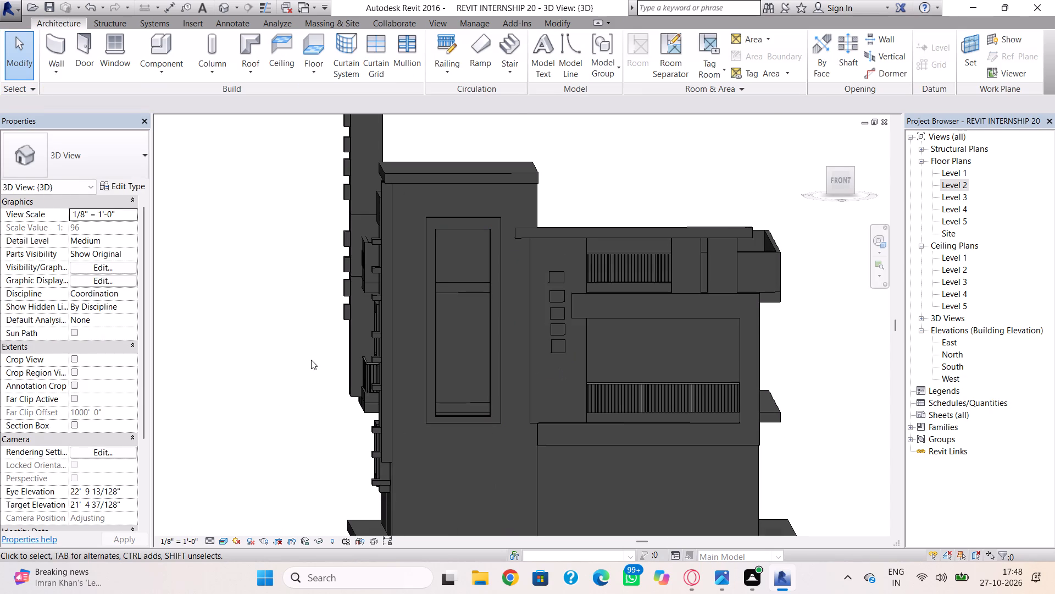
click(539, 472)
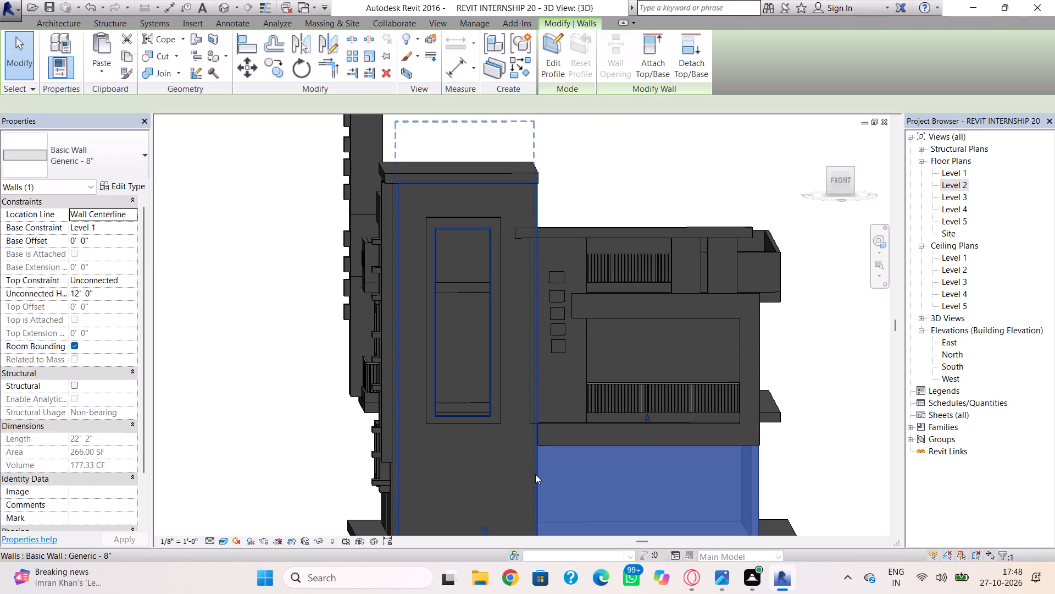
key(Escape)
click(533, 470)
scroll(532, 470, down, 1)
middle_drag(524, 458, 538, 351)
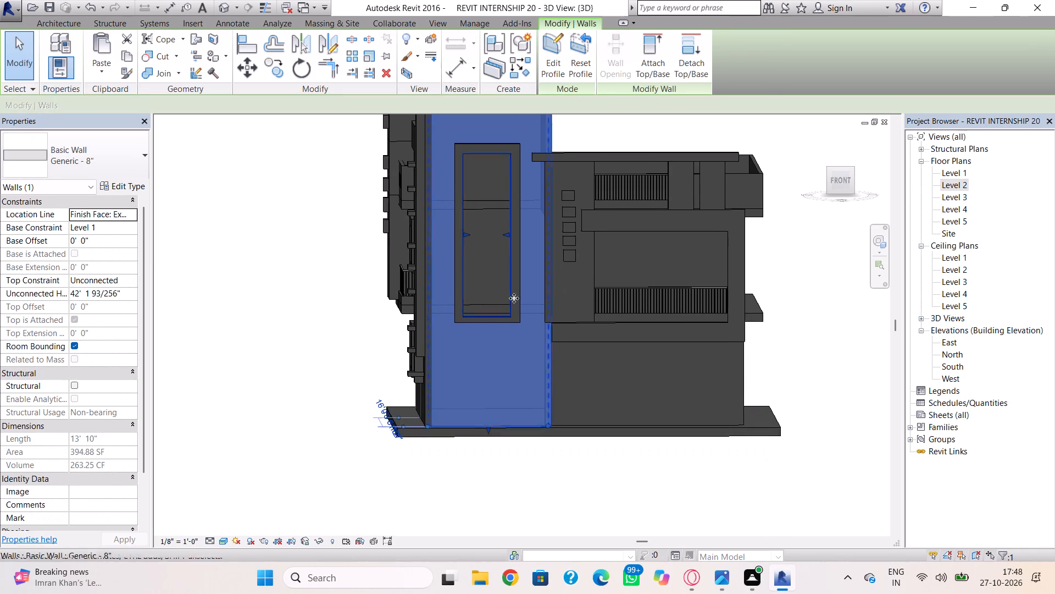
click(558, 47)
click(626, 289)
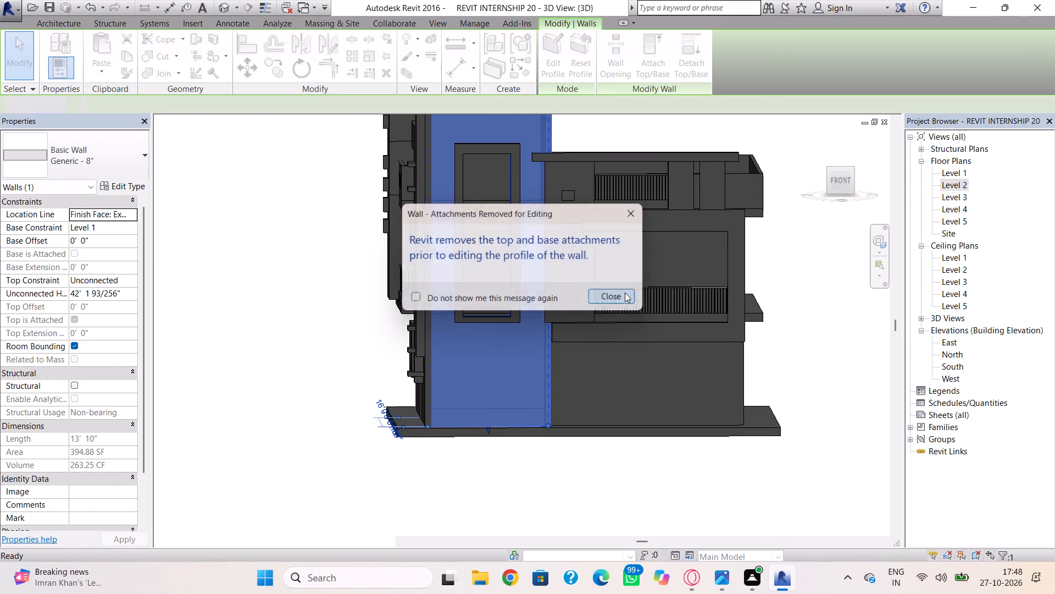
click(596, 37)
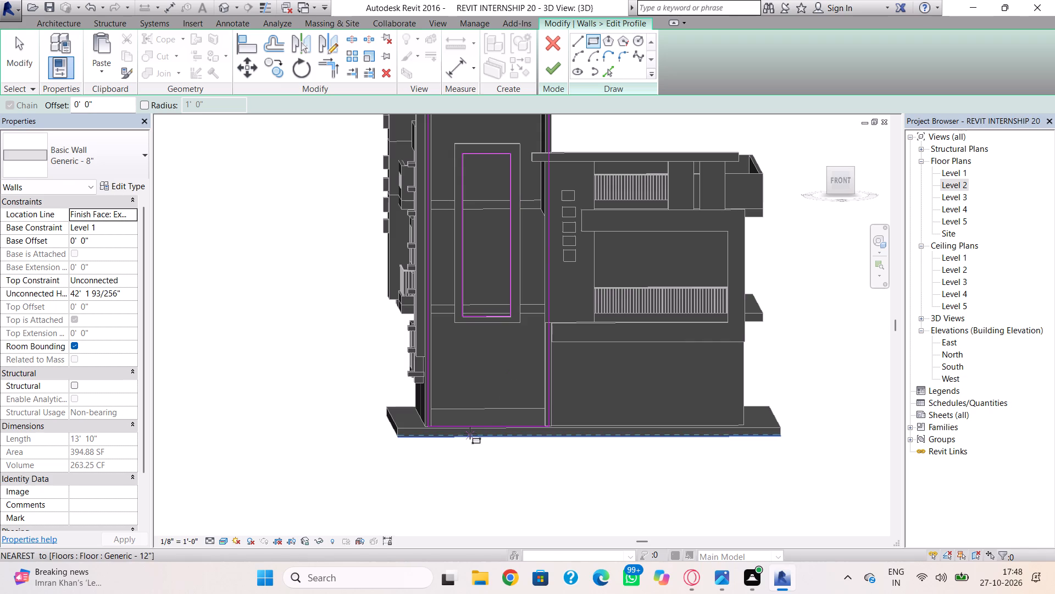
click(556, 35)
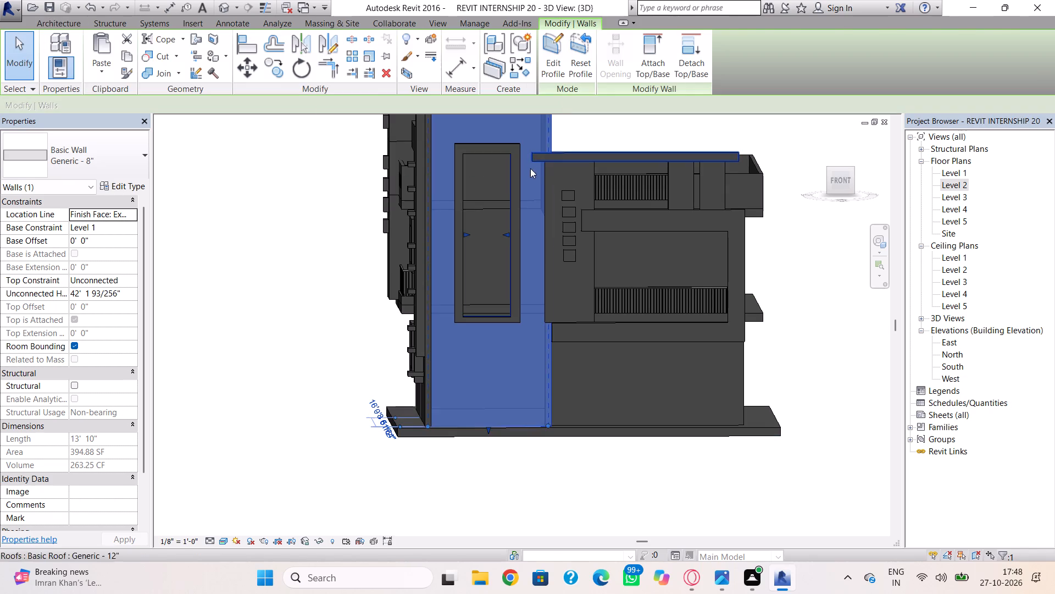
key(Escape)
Shift the tall rectangular surround on the front tower wall upward by raising the outer and inner edges of its top and bottom bands.
middle_drag(503, 200, 508, 282)
click(509, 230)
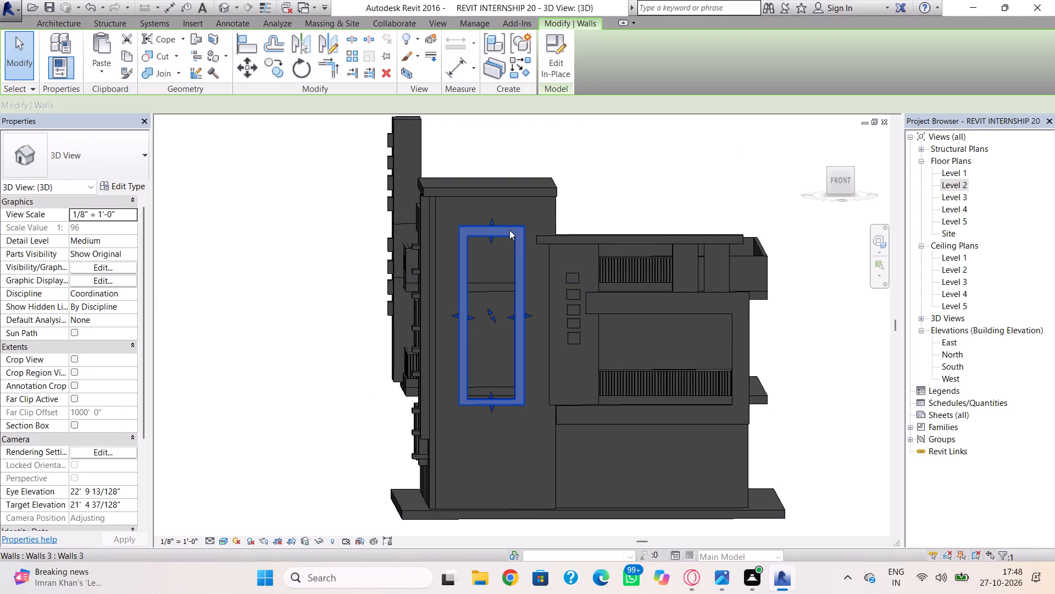
drag(492, 218, 492, 212)
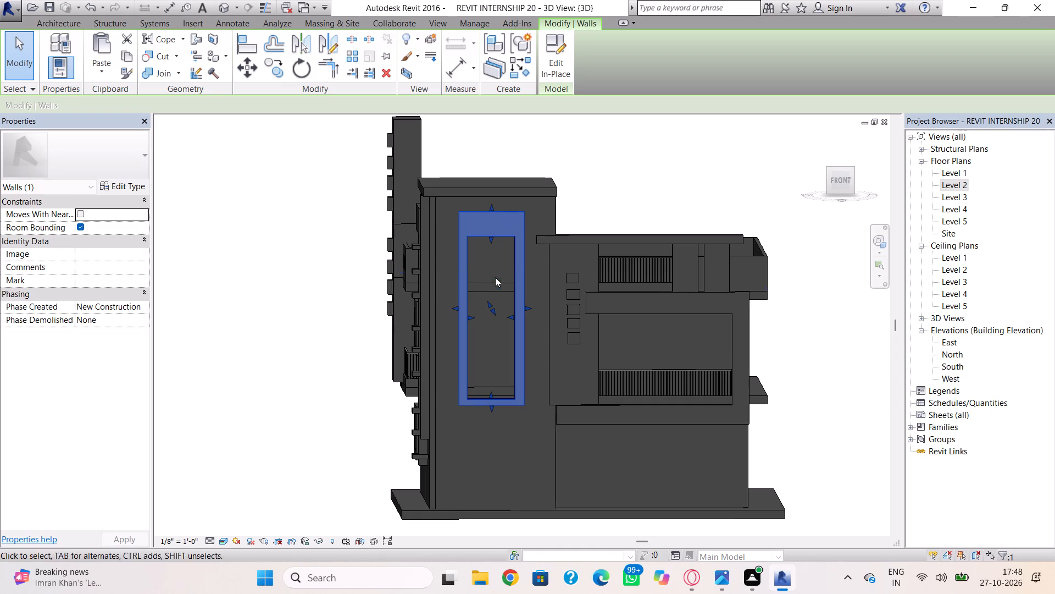
drag(489, 239, 491, 225)
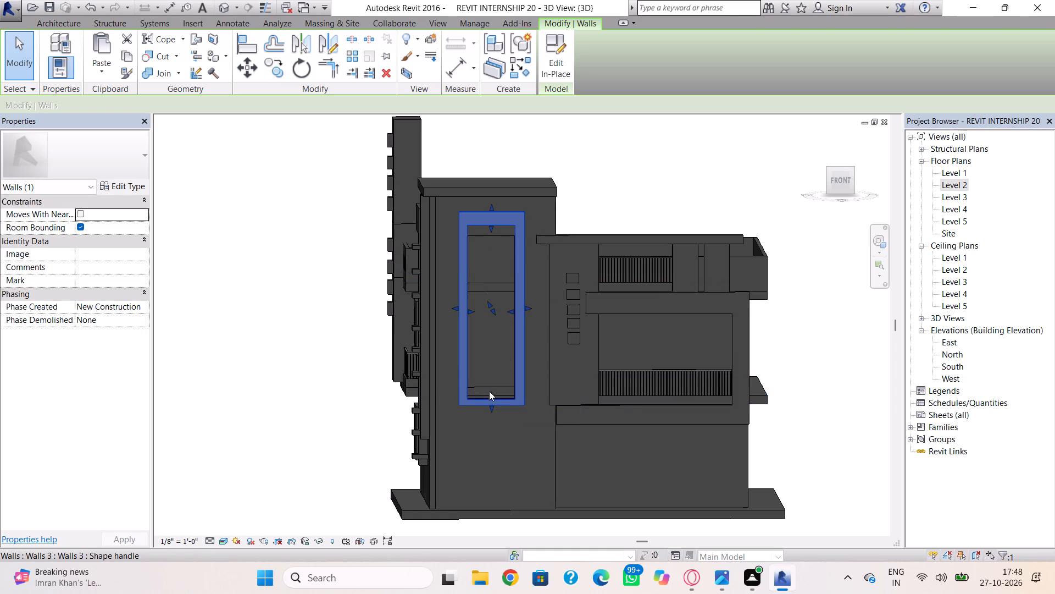
shift+right_drag(489, 384, 510, 405)
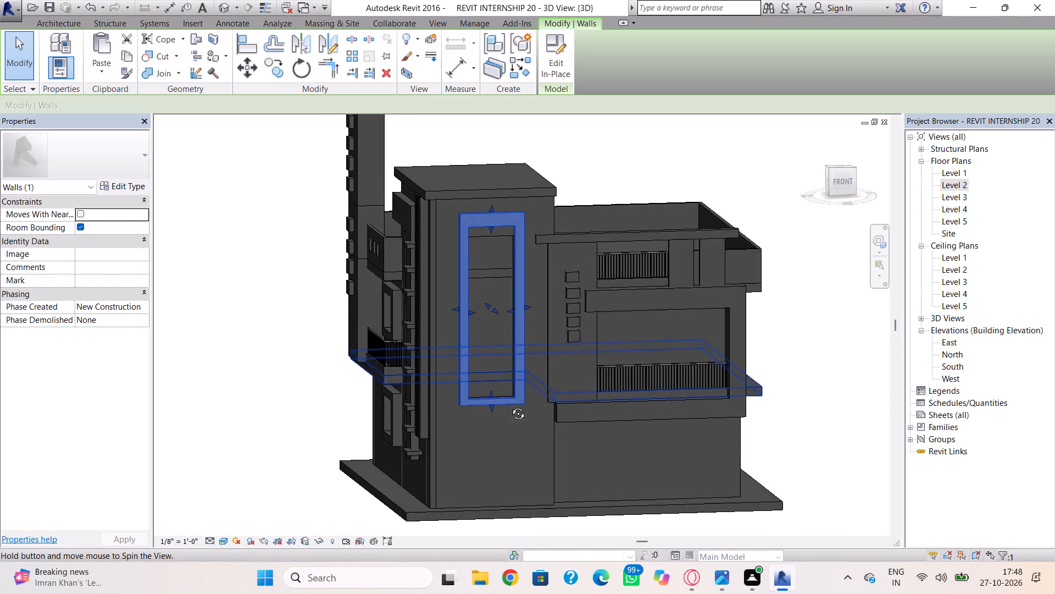
shift+right_drag(510, 405, 504, 394)
drag(488, 395, 494, 381)
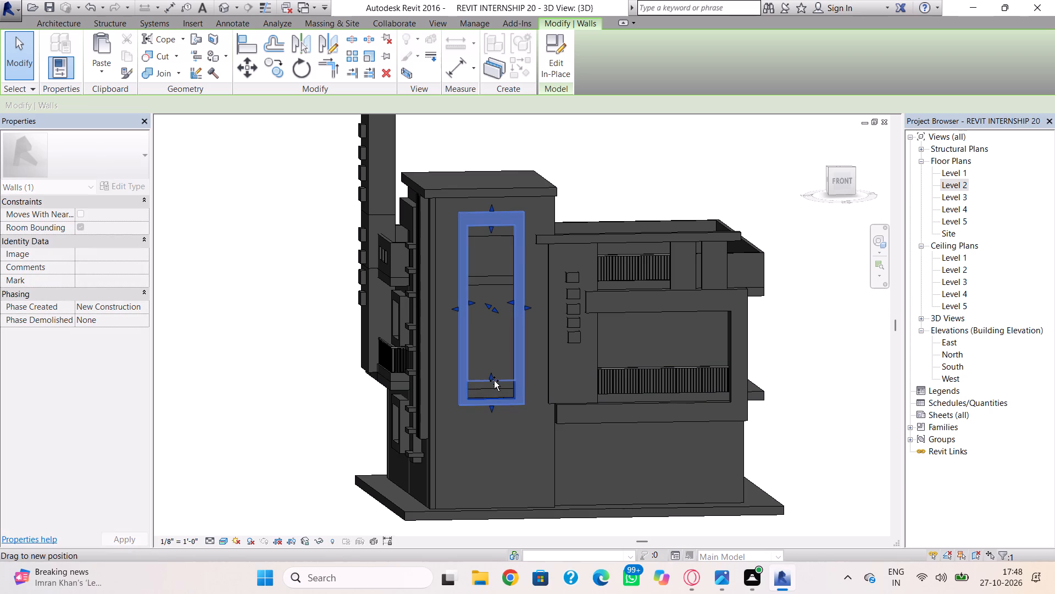
drag(494, 381, 499, 376)
drag(490, 408, 492, 387)
click(498, 424)
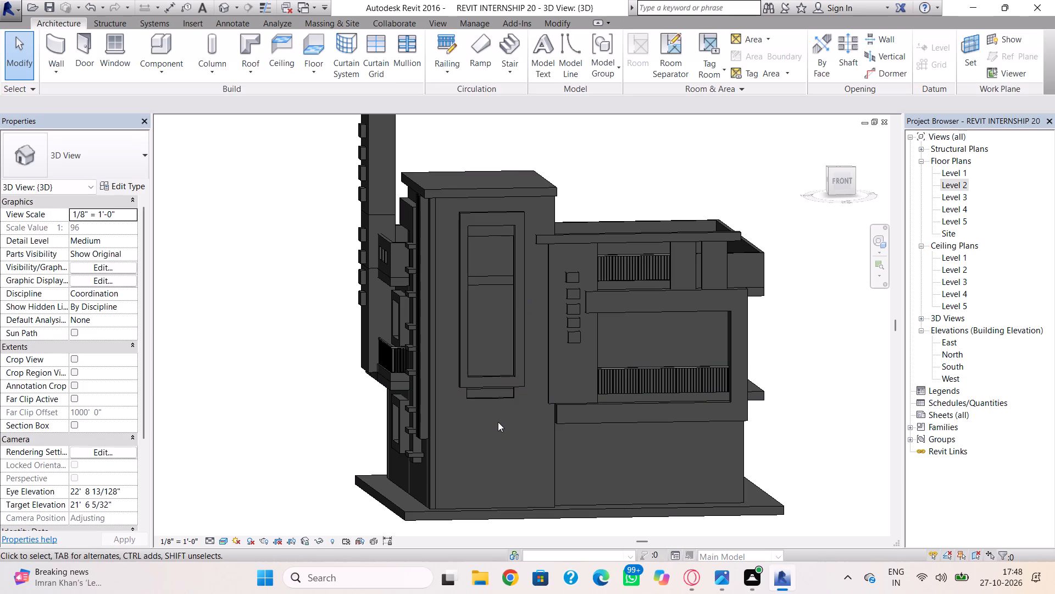
Edit the front tower wall's profile and nudge the opening's bottom line up ten increments to the surround's inner bottom edge.
click(496, 397)
click(496, 397)
double_click(496, 397)
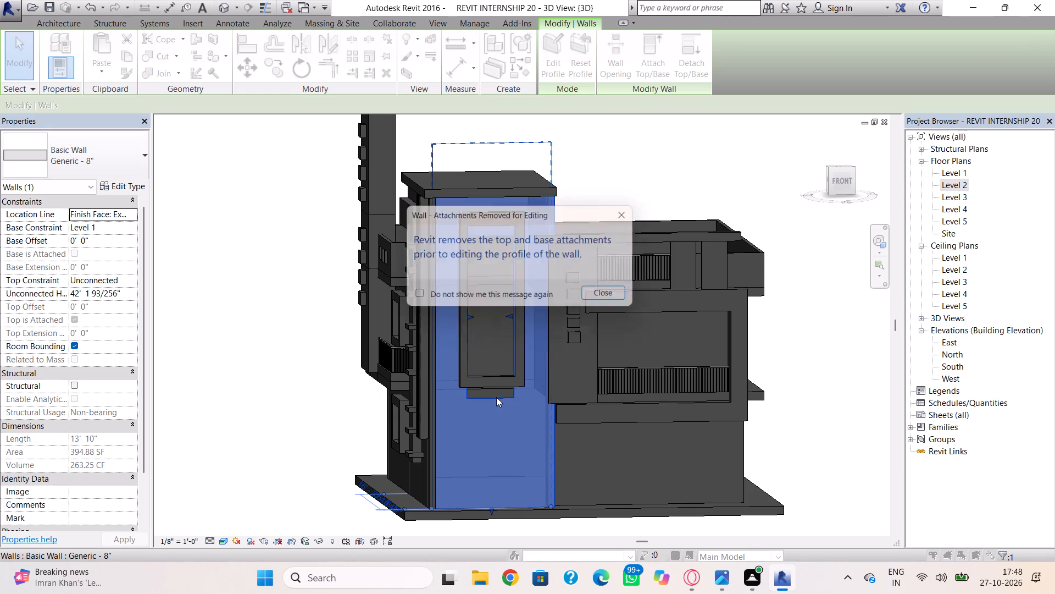
click(616, 299)
scroll(506, 389, up, 3)
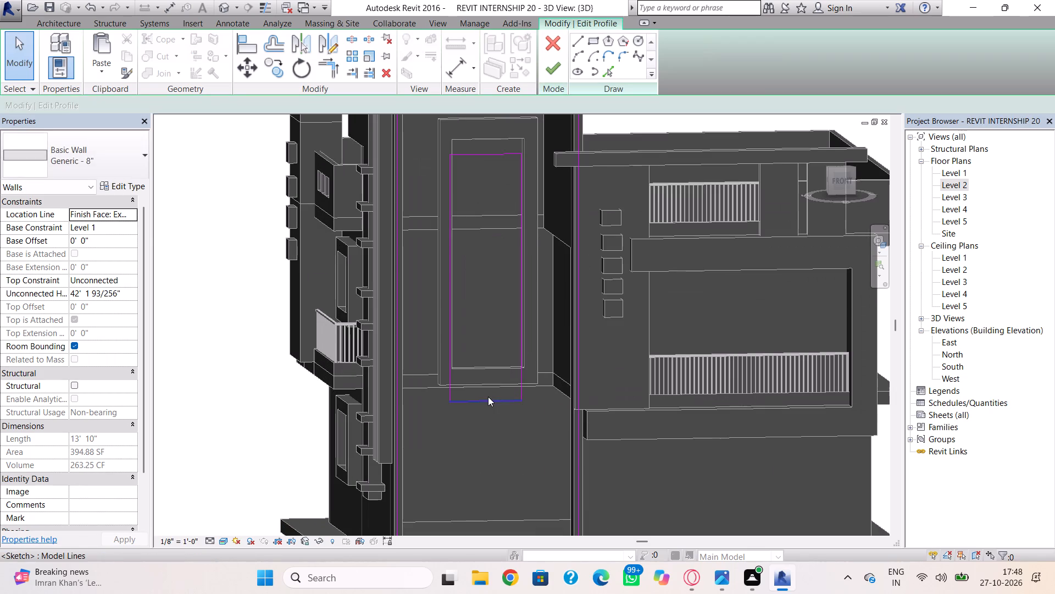
click(488, 397)
key(Up)
key(Up)
key(Up)
key(Up)
key(Up)
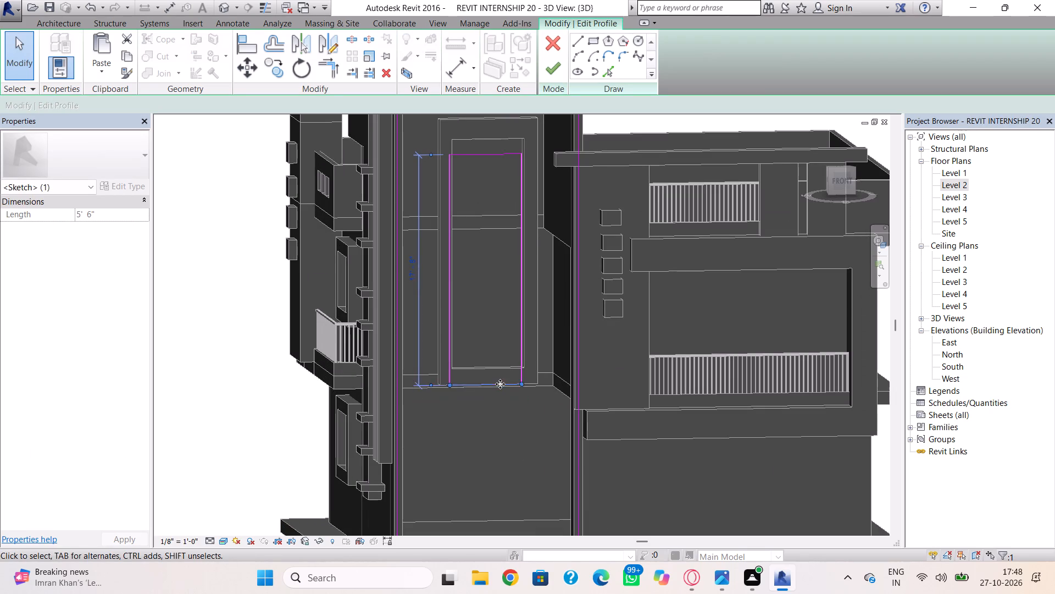
key(Up)
key(Up)
key(Up)
key(Up)
key(Up)
click(501, 383)
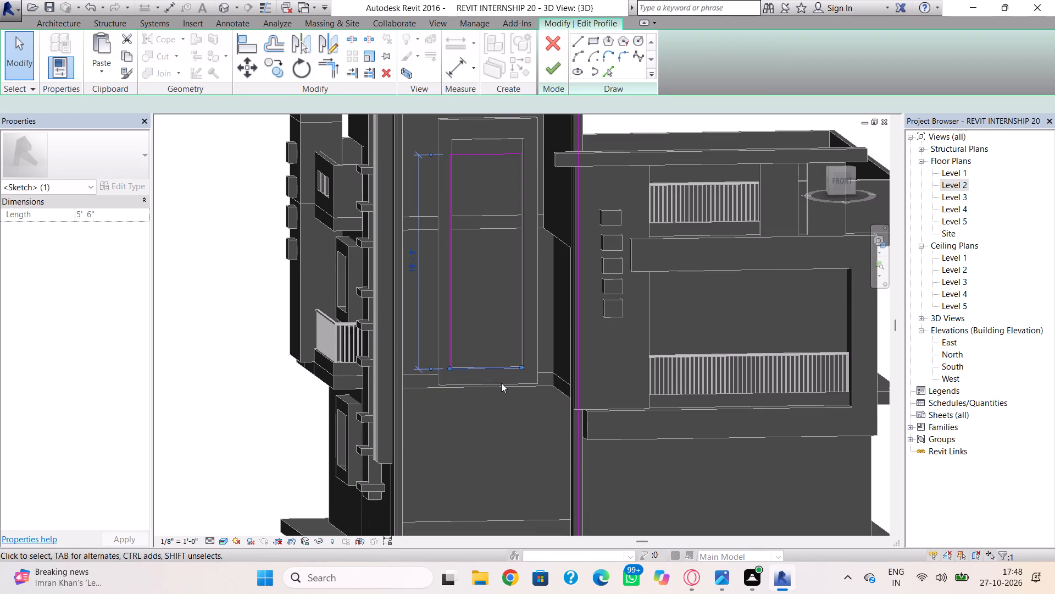
Nudge the tall opening's top line up to the surround's inner top edge and finish the front tower wall's profile.
click(490, 137)
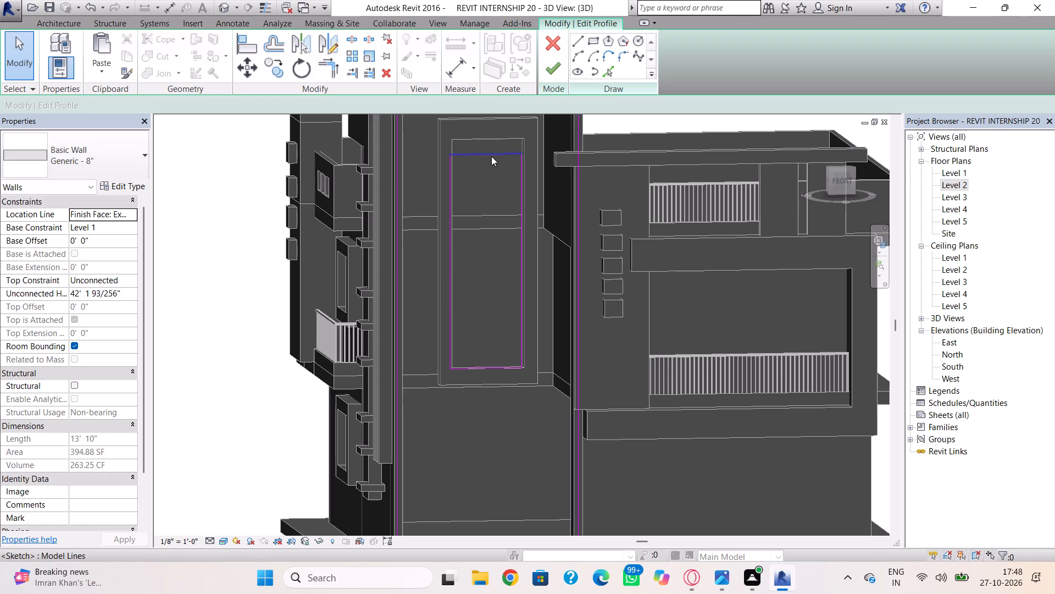
click(491, 156)
key(Up)
key(Up)
key(Up)
key(Up)
key(Up)
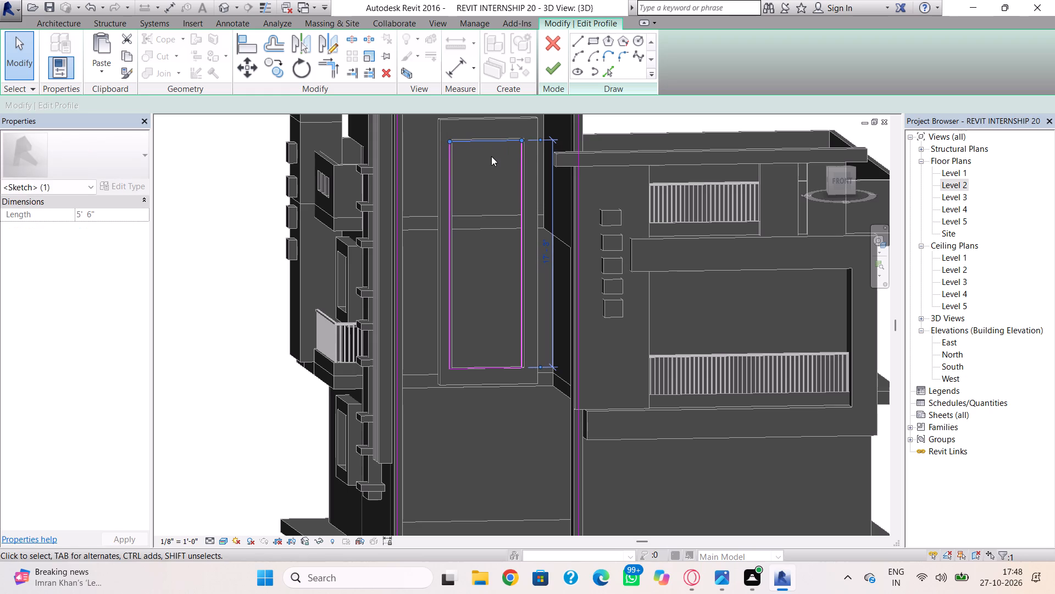
scroll(498, 113, up, 10)
key(Down)
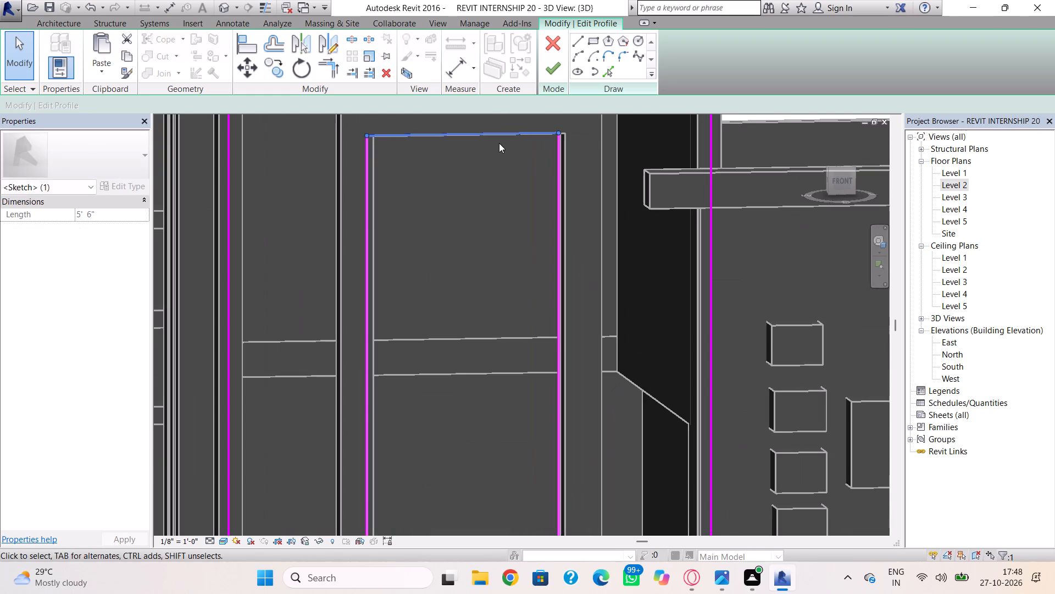
key(Down)
click(556, 71)
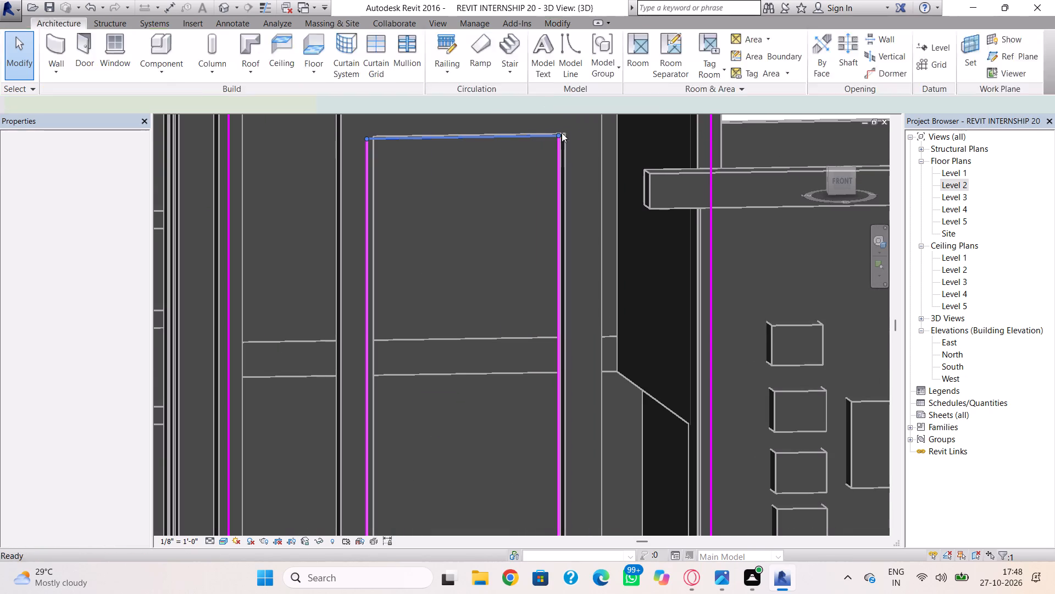
scroll(535, 237, down, 4)
scroll(559, 312, up, 2)
key(Escape)
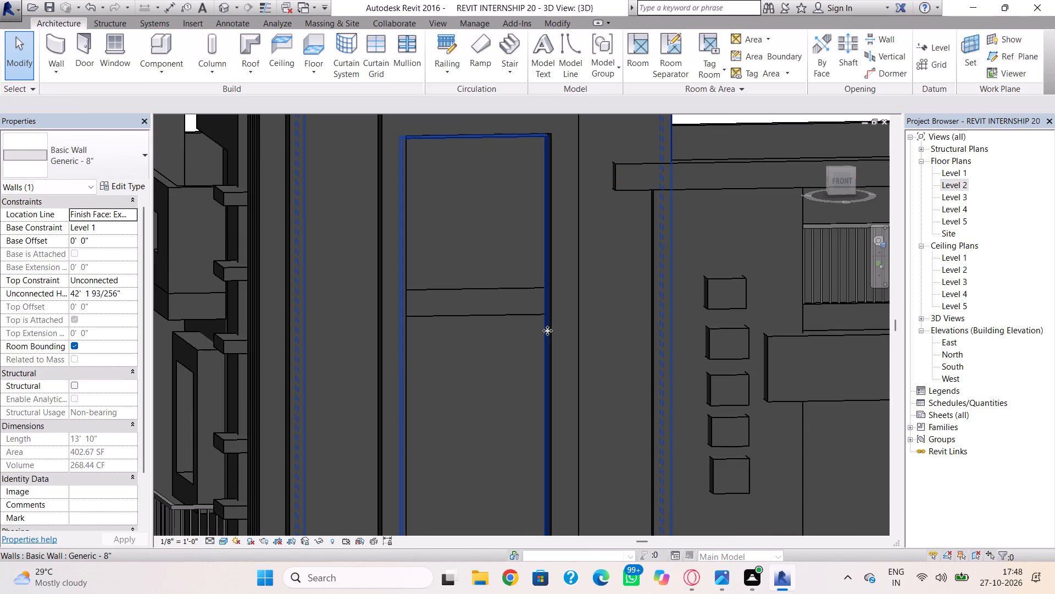
Reopen the front tower wall's profile for editing.
scroll(548, 325, down, 9)
middle_drag(547, 333, 537, 292)
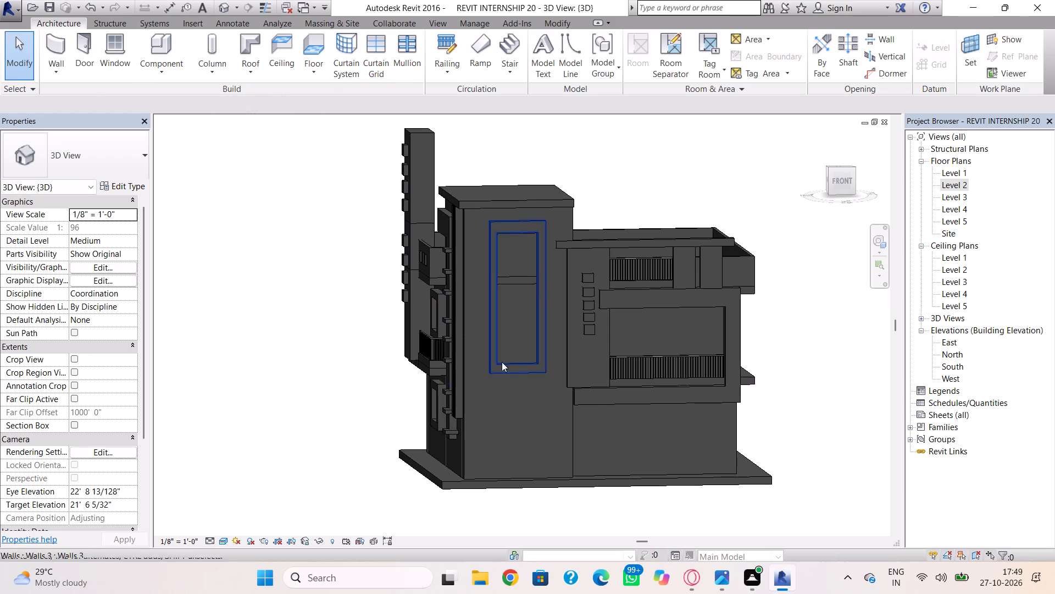
click(572, 433)
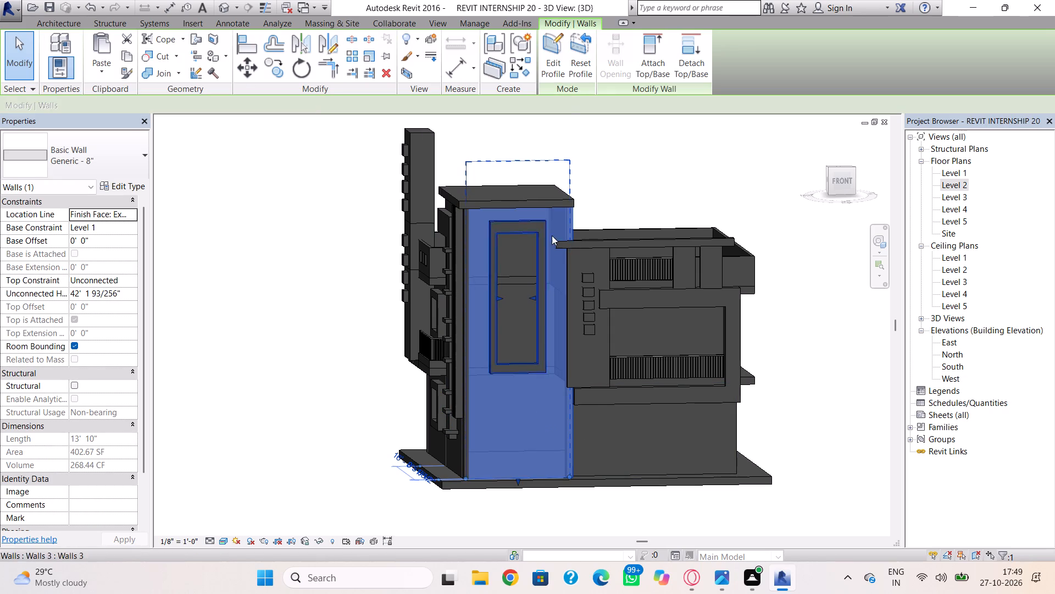
click(549, 57)
click(590, 296)
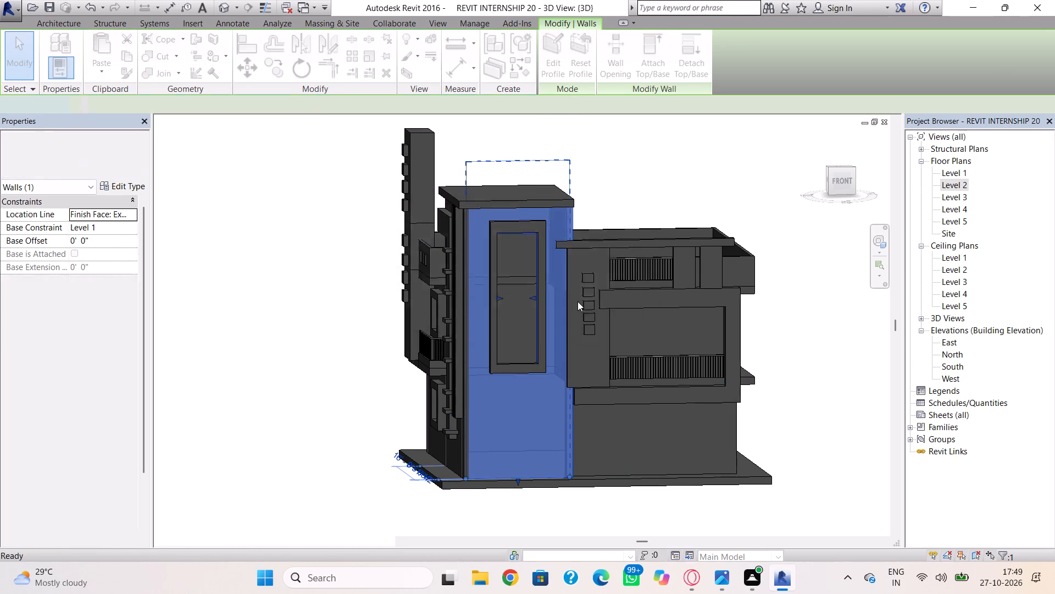
shift+right_drag(542, 404, 521, 391)
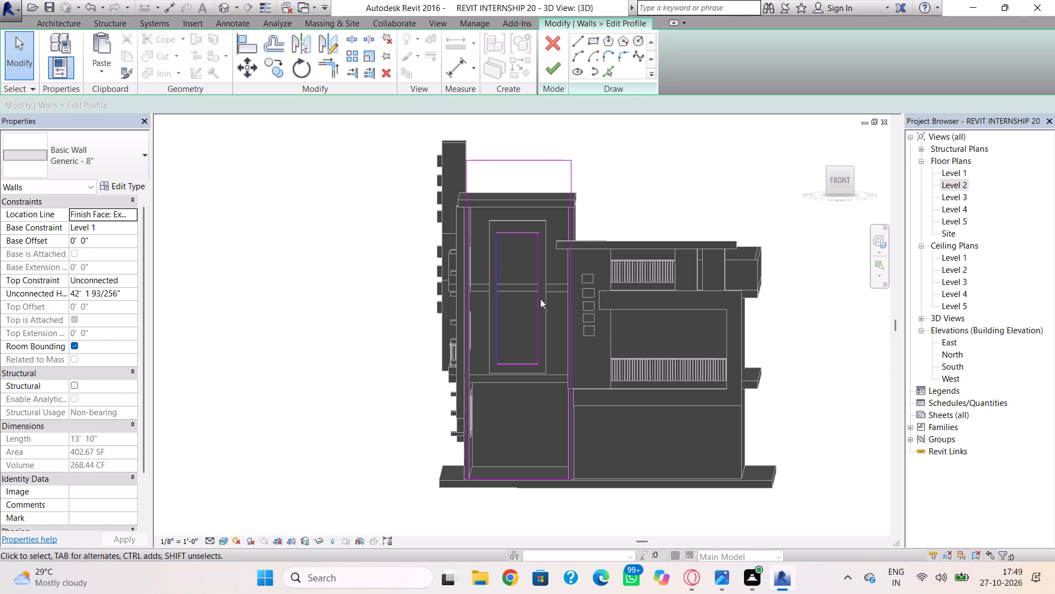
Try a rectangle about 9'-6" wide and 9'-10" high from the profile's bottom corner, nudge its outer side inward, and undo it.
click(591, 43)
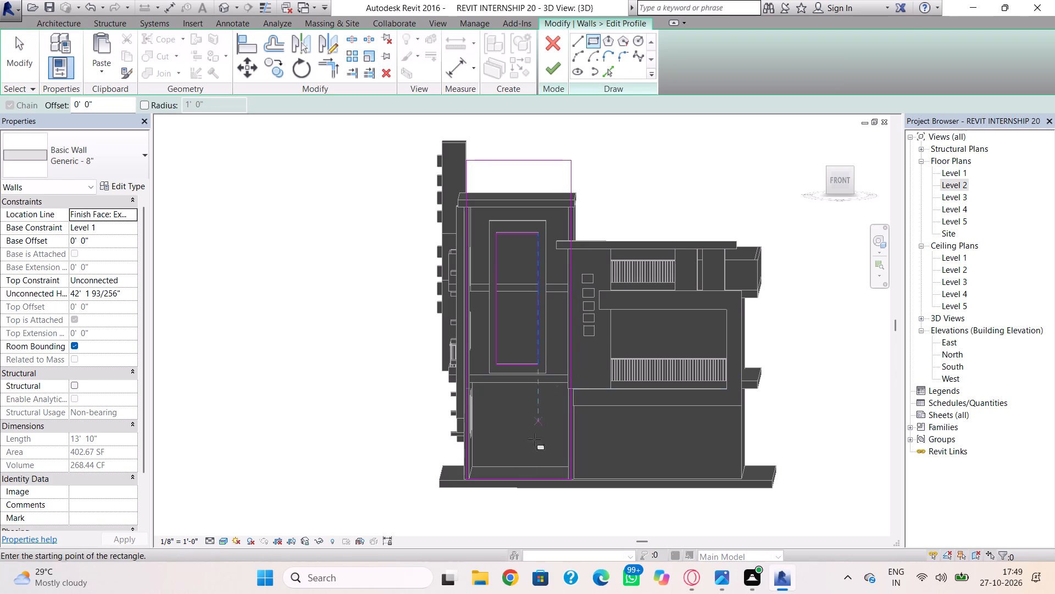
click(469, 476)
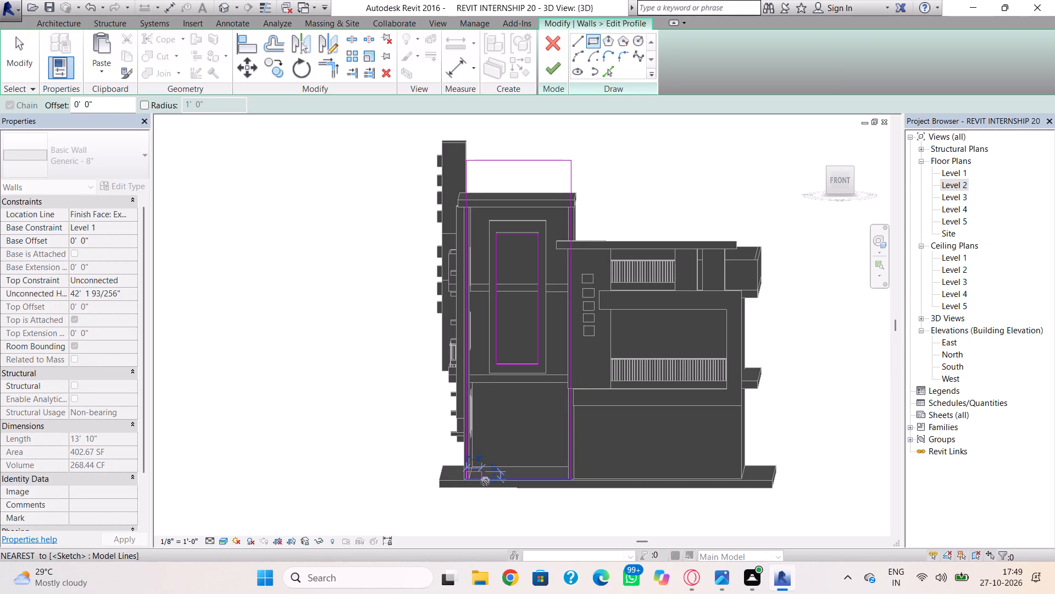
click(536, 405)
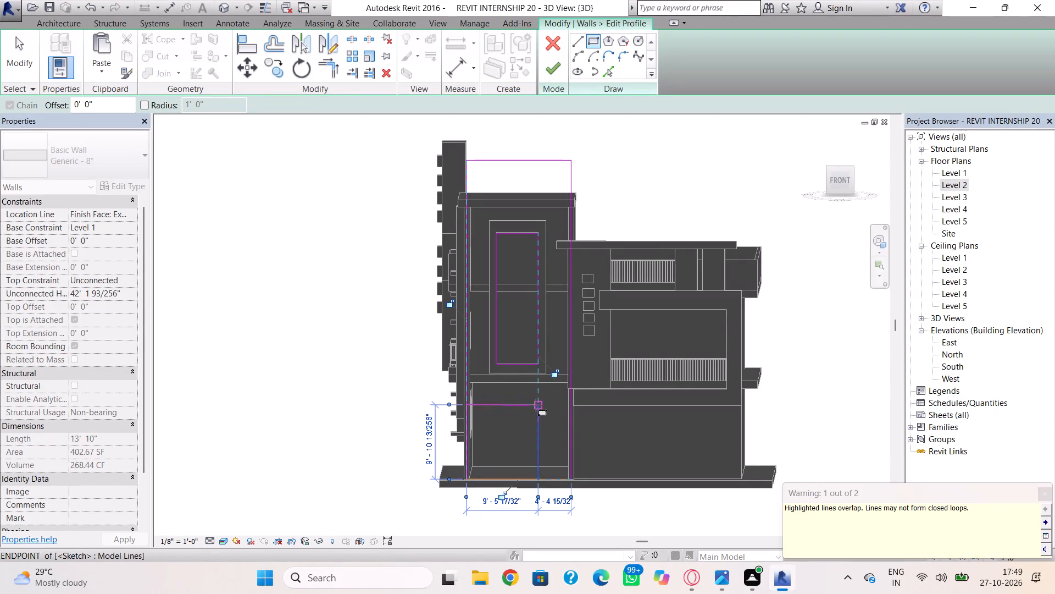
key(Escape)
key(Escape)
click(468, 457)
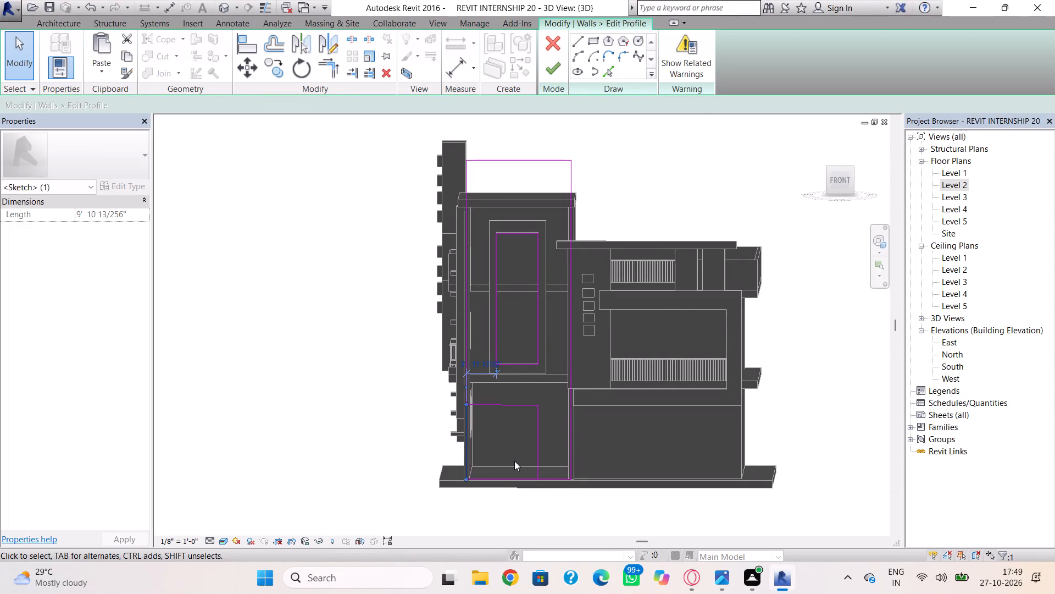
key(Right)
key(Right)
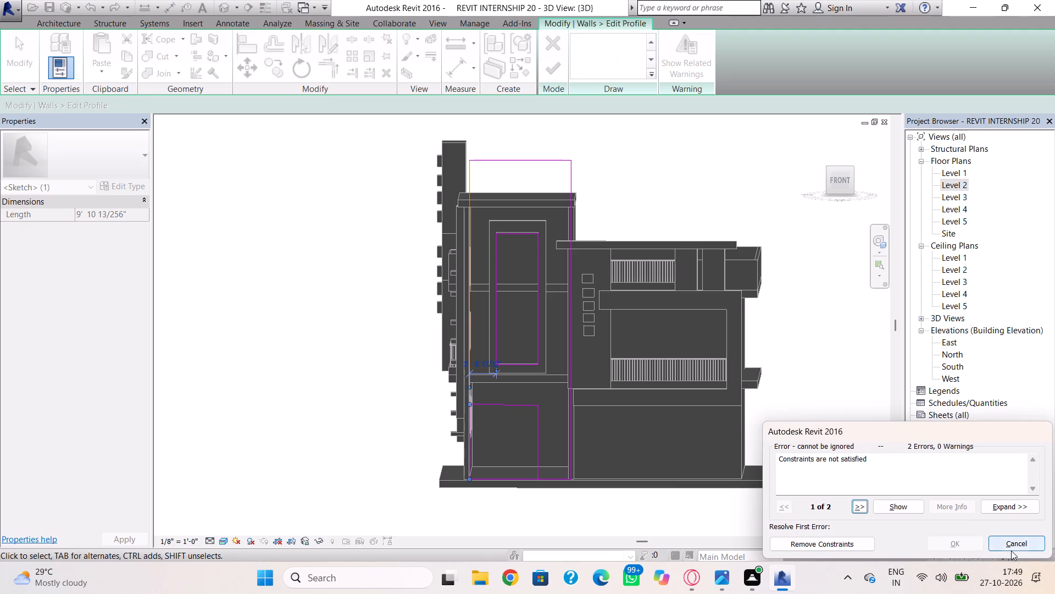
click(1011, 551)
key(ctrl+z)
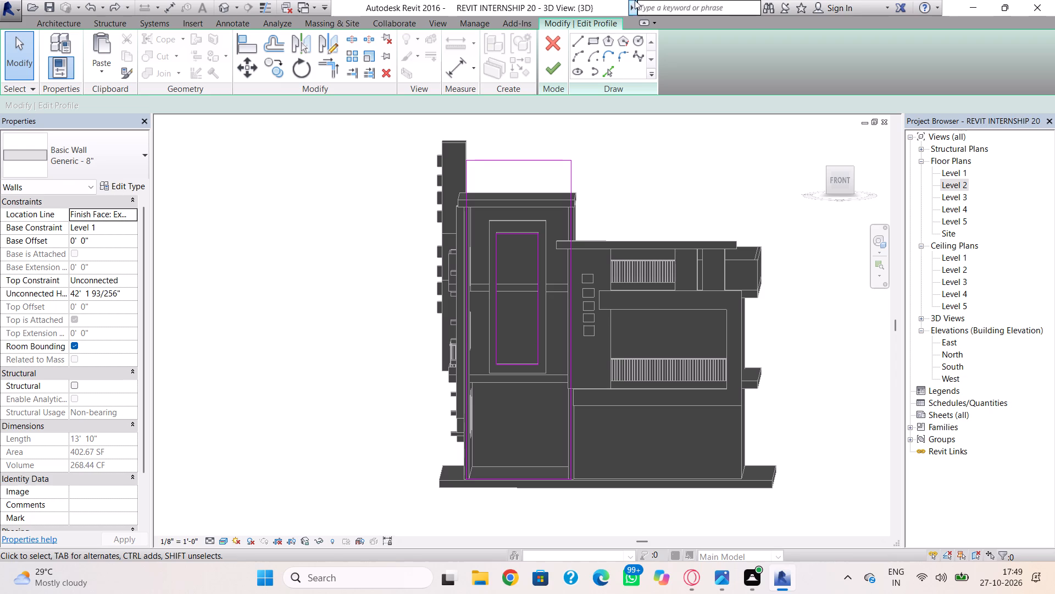
Sketch a doorway rectangle about 8'-3" wide and 10'-0" high on the tower wall's bottom line, and nudge its outer side inward two increments.
click(594, 40)
scroll(492, 501, up, 3)
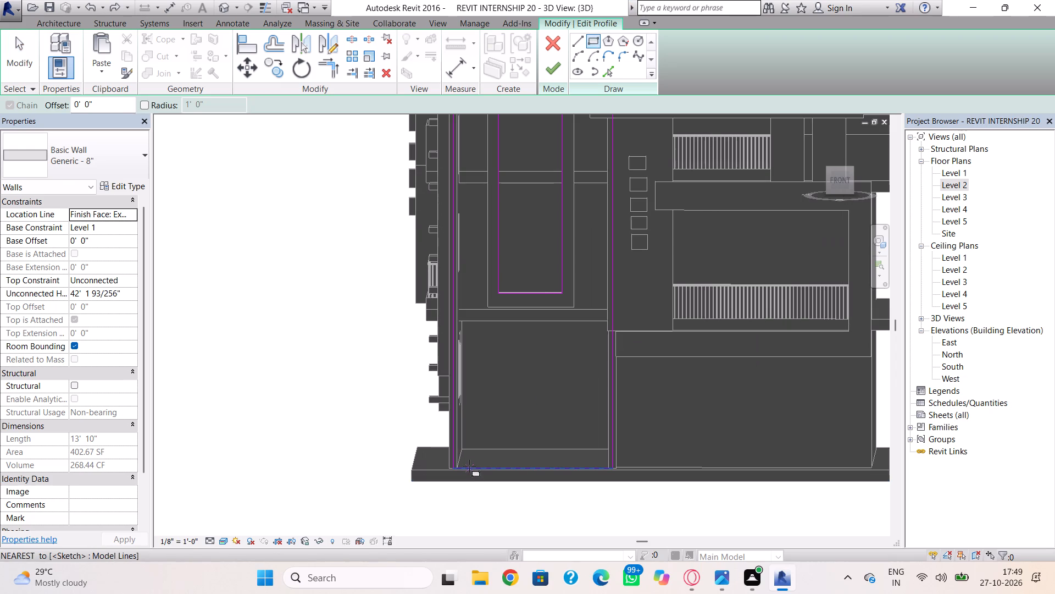
click(467, 468)
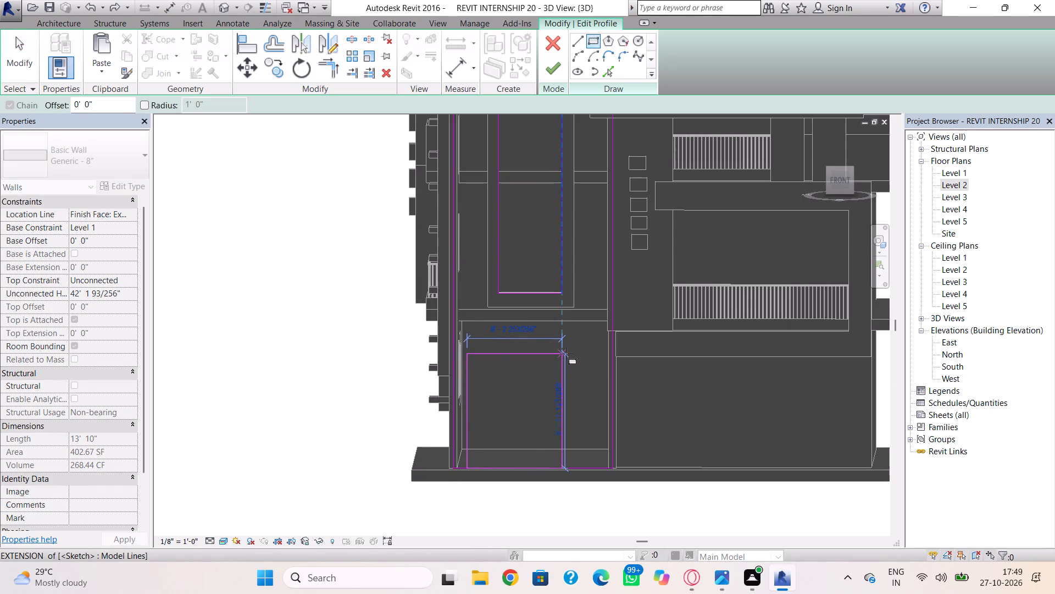
click(565, 353)
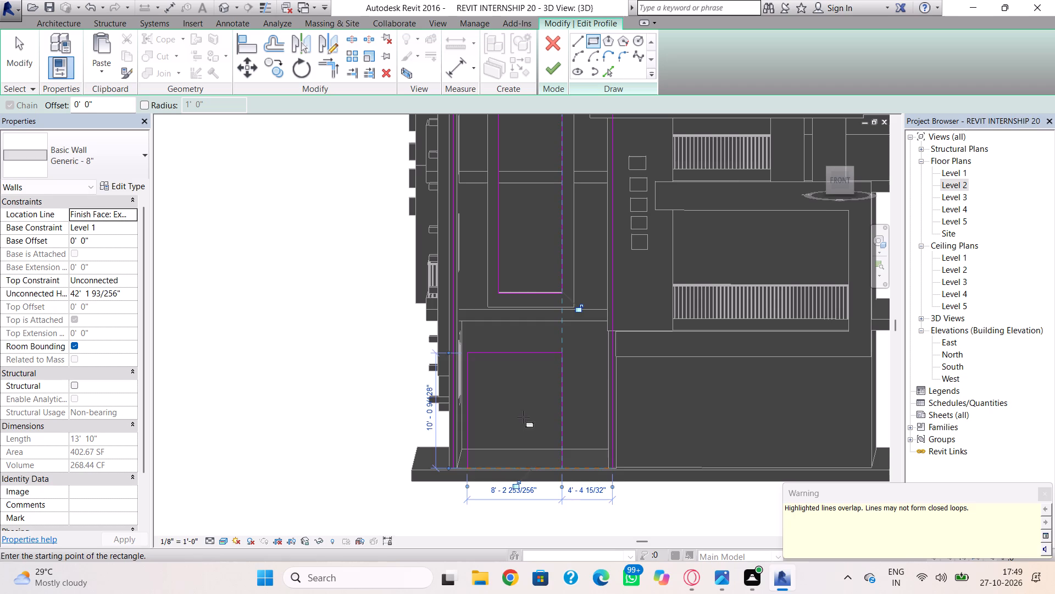
key(Escape)
key(Escape)
click(470, 435)
key(Right)
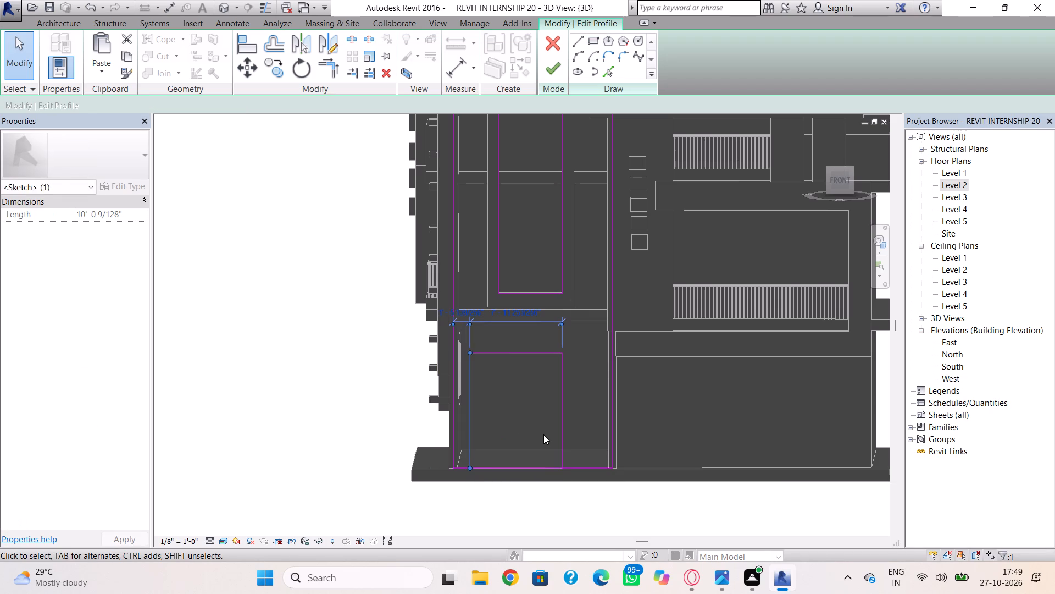
key(Right)
click(585, 428)
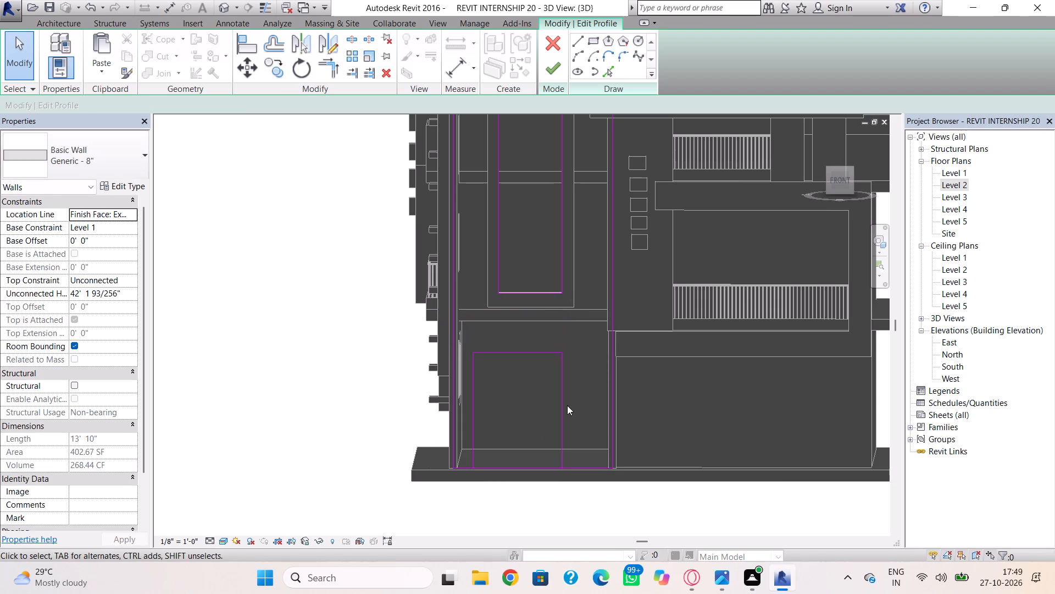
Replace the overlapping bottom lines with short base segments on both sides of the doorway, leaving its base open, and finish the wall profile.
click(537, 466)
key(Delete)
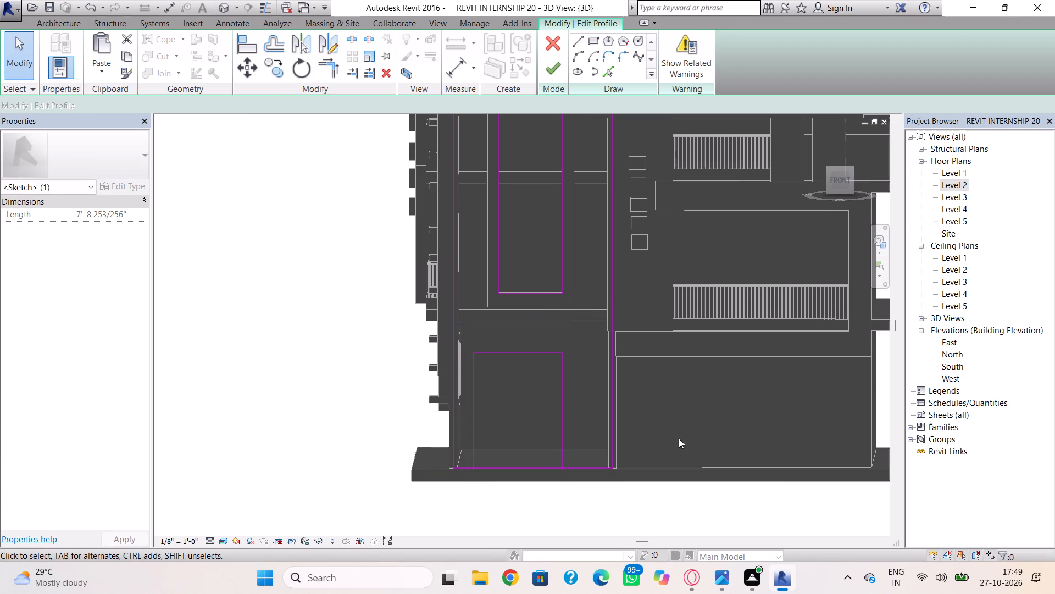
click(553, 464)
key(Delete)
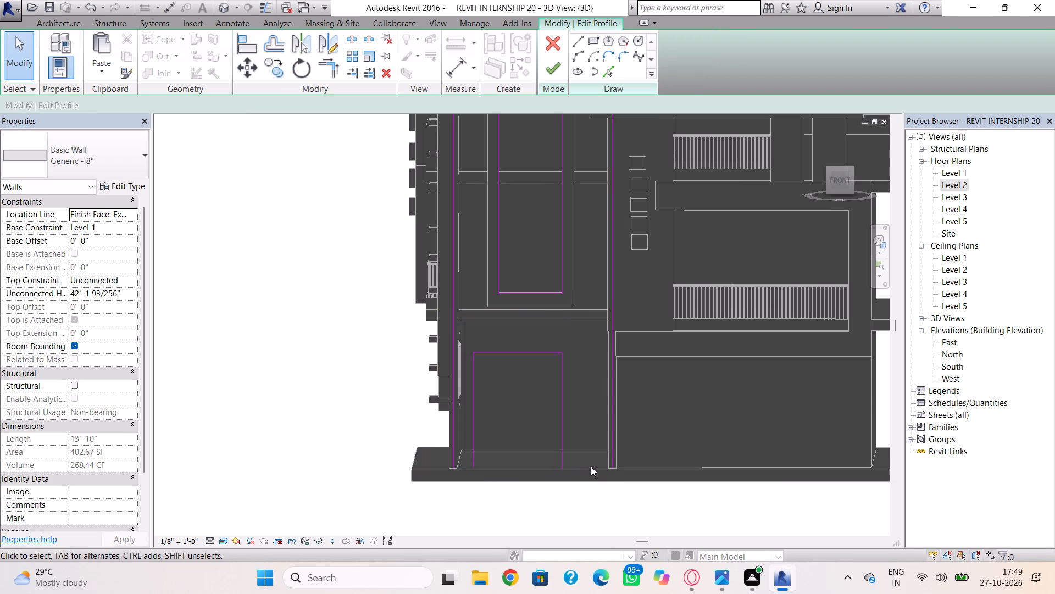
click(575, 39)
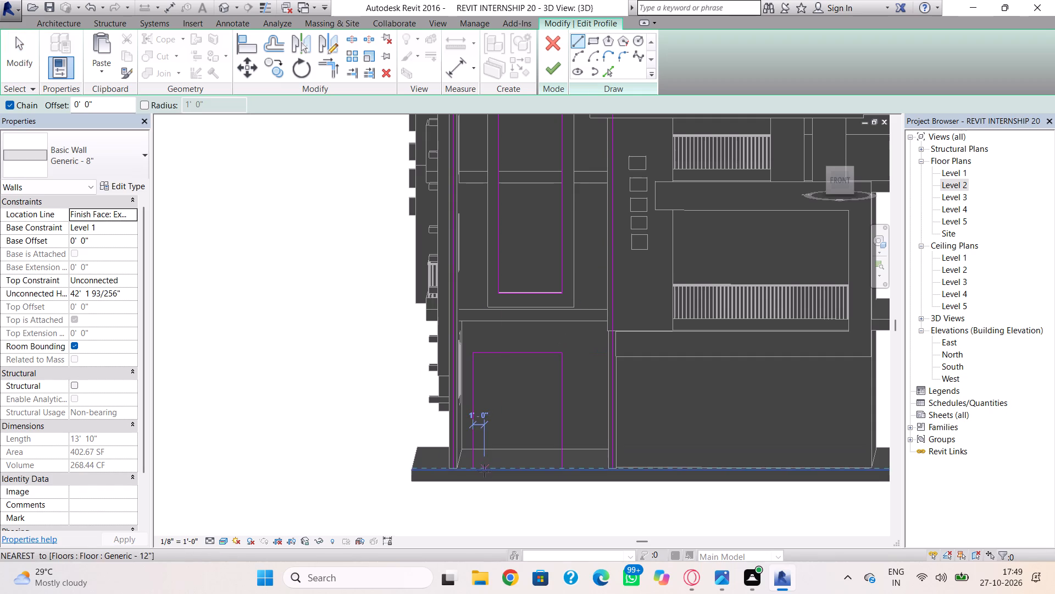
scroll(475, 475, up, 4)
click(474, 463)
click(440, 467)
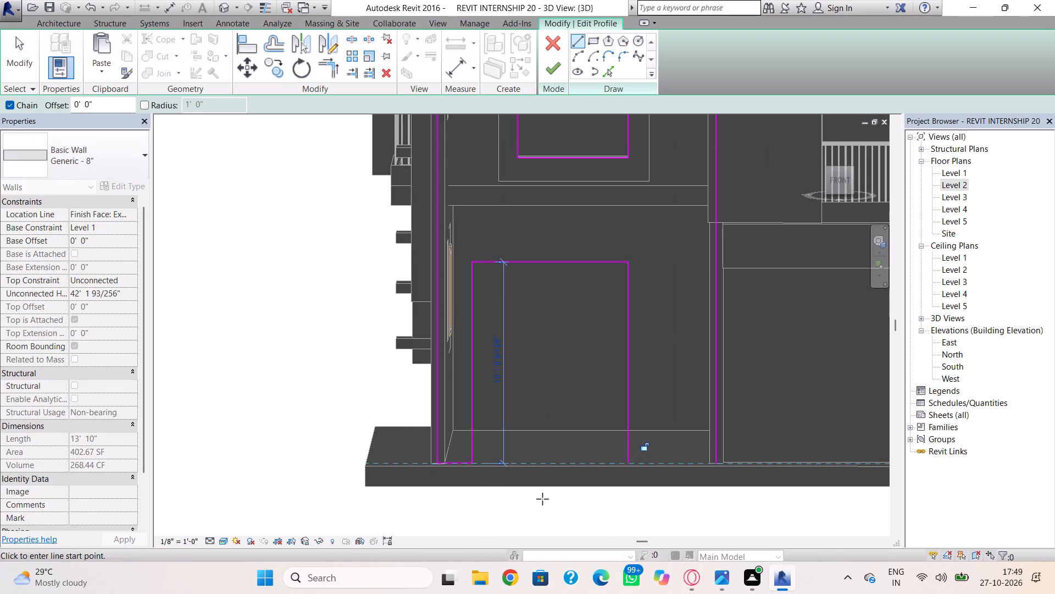
click(624, 461)
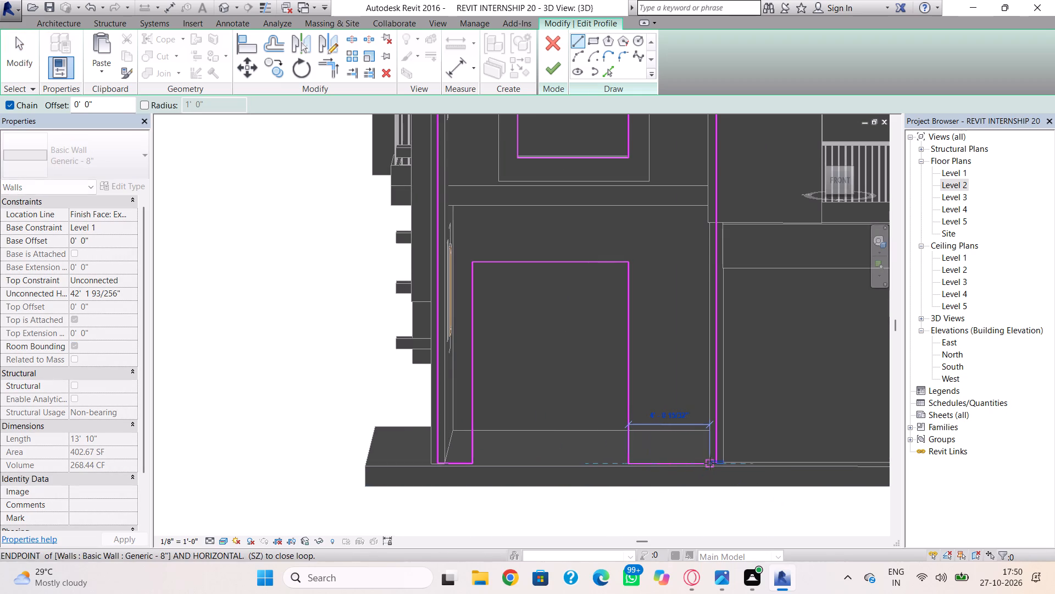
click(715, 463)
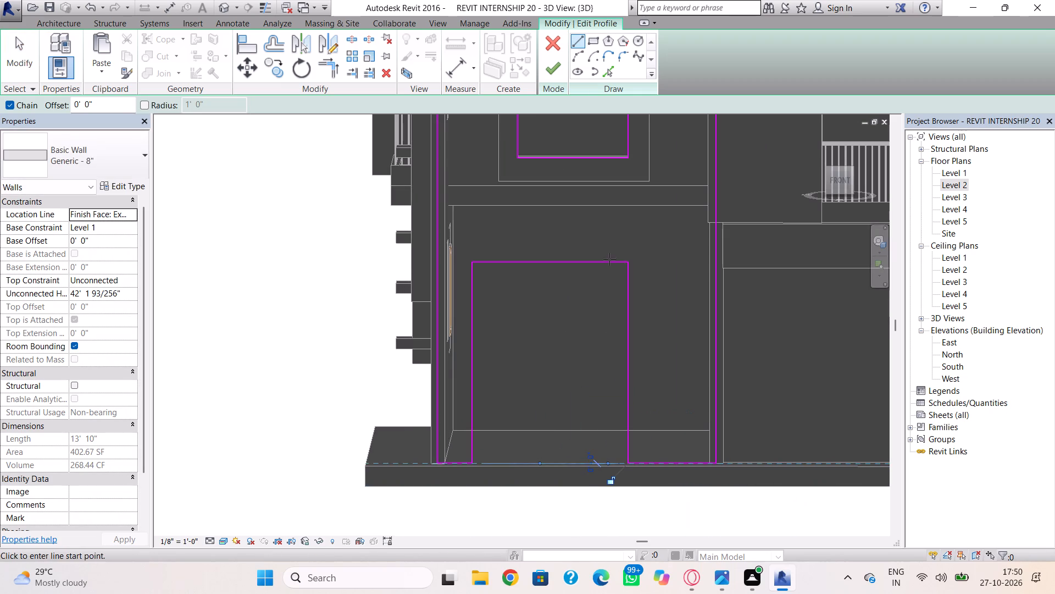
click(552, 73)
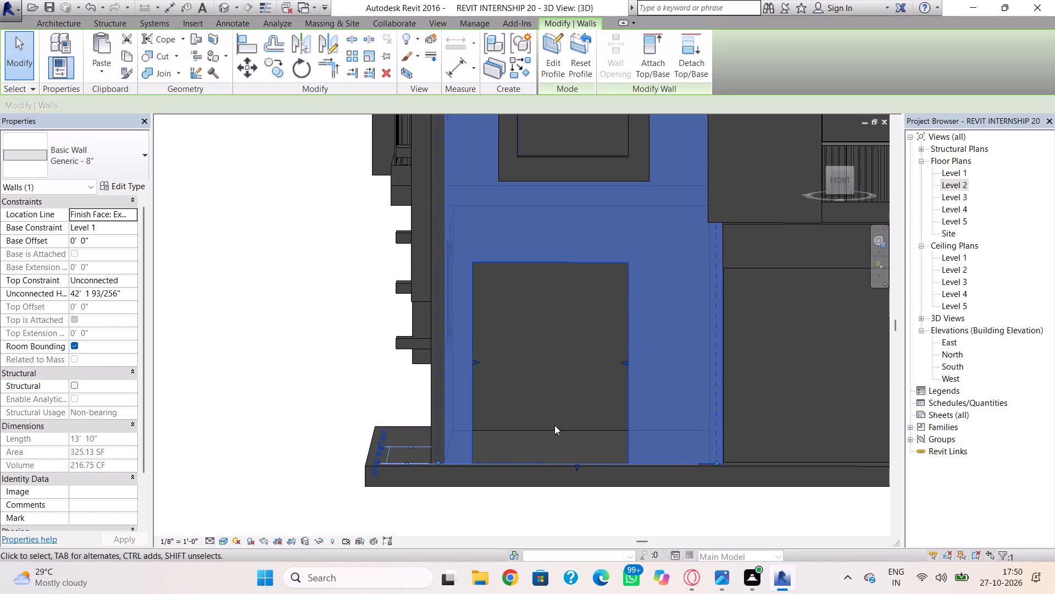
key(Escape)
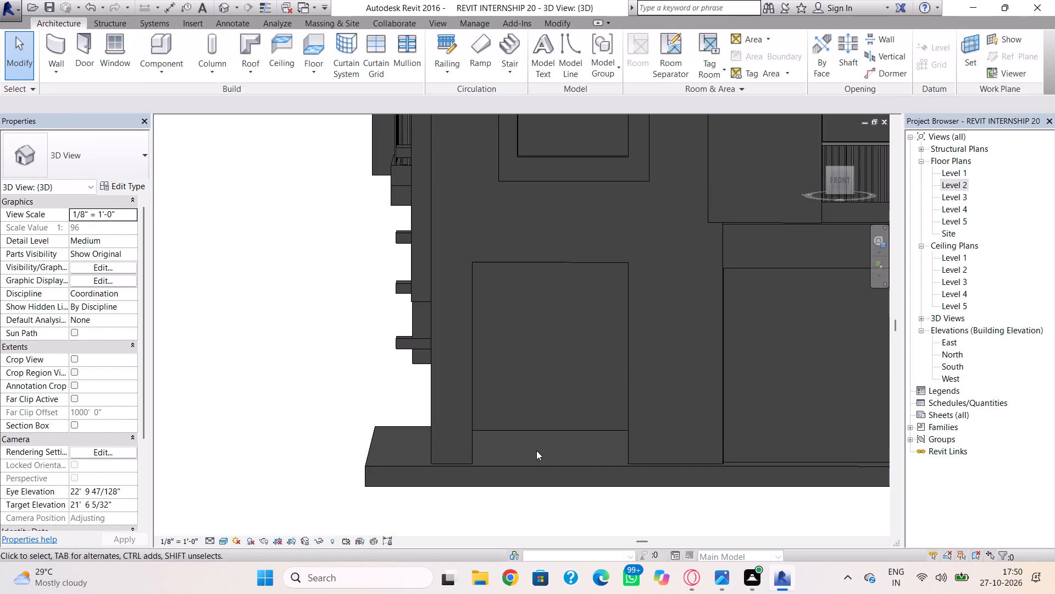
Examine the tower's ground-level doorway opening and the building's side facade from several angles.
shift+right_drag(536, 450, 580, 503)
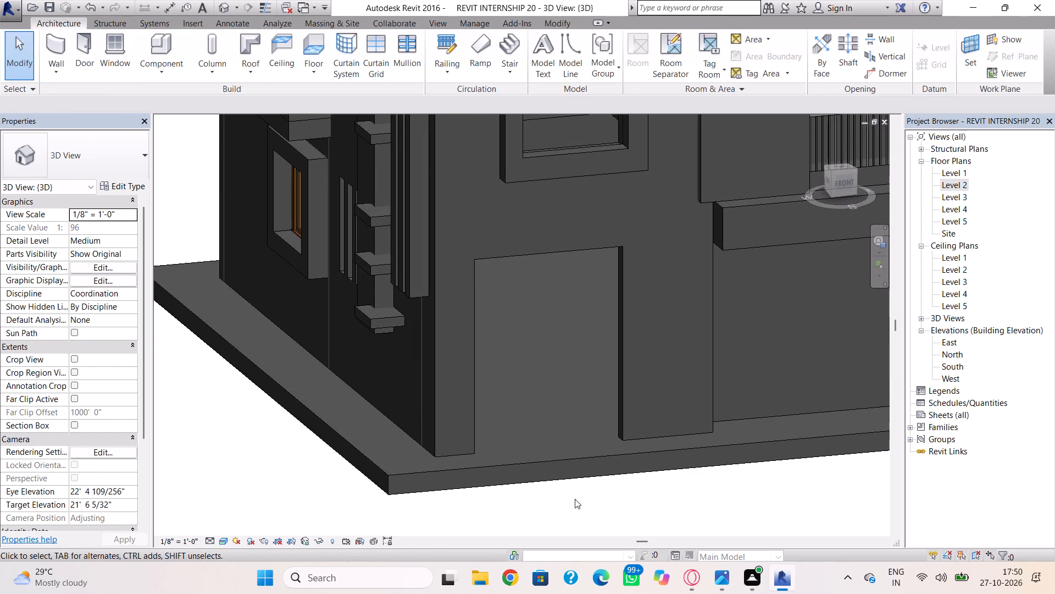
scroll(574, 498, down, 2)
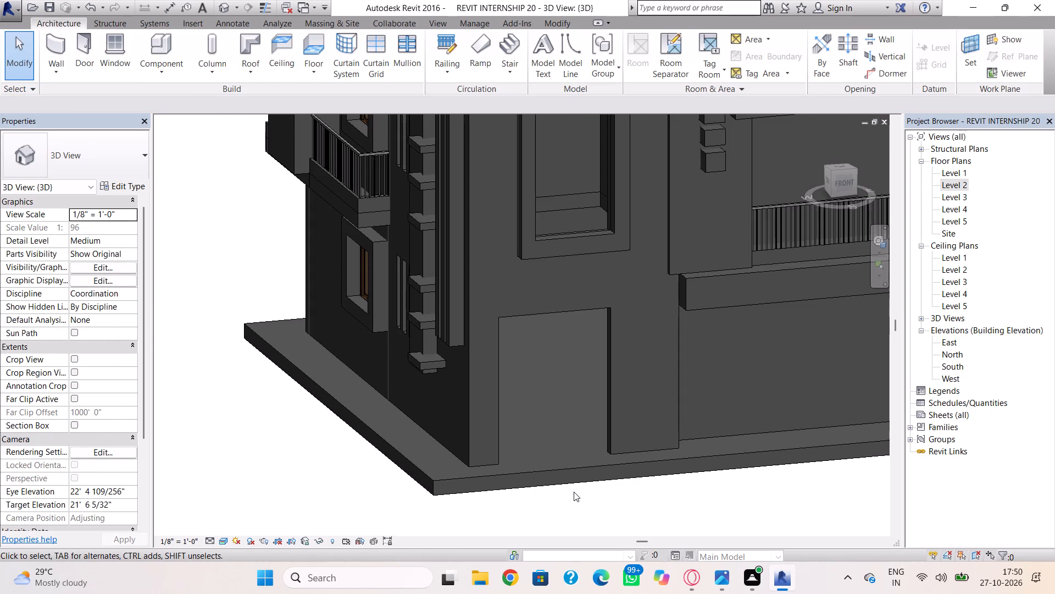
scroll(497, 431, down, 2)
middle_click(498, 431)
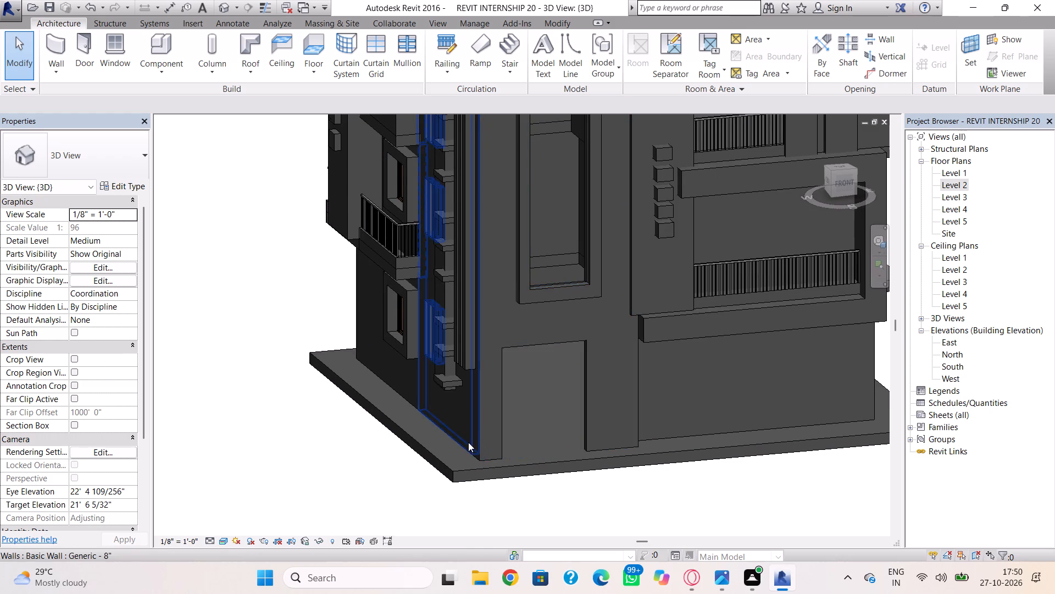
shift+right_drag(470, 443, 633, 431)
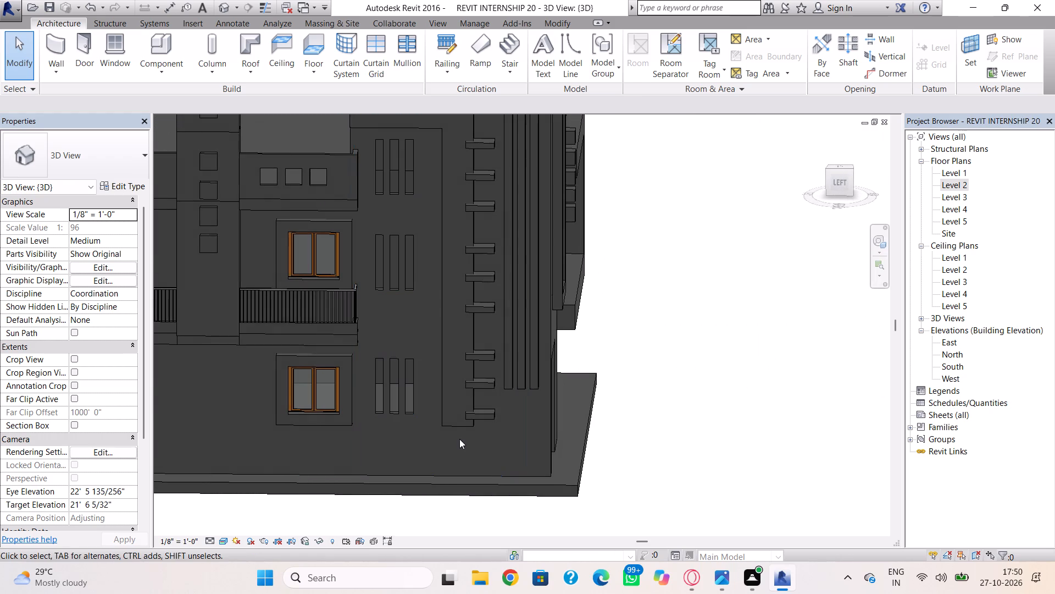
scroll(459, 439, down, 2)
middle_drag(485, 453, 568, 461)
shift+right_drag(475, 438, 502, 434)
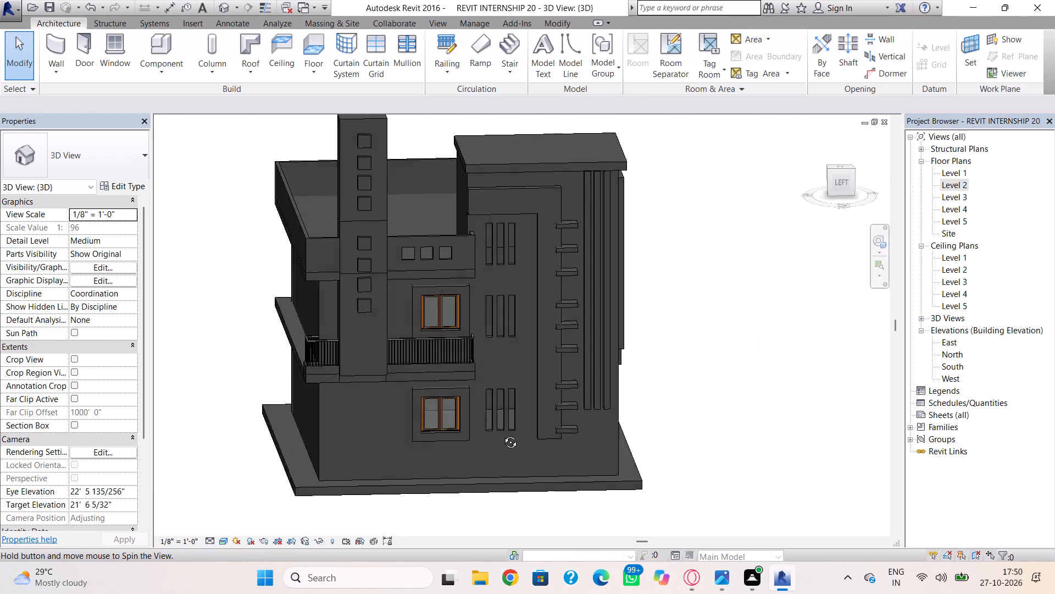
shift+right_drag(502, 434, 525, 433)
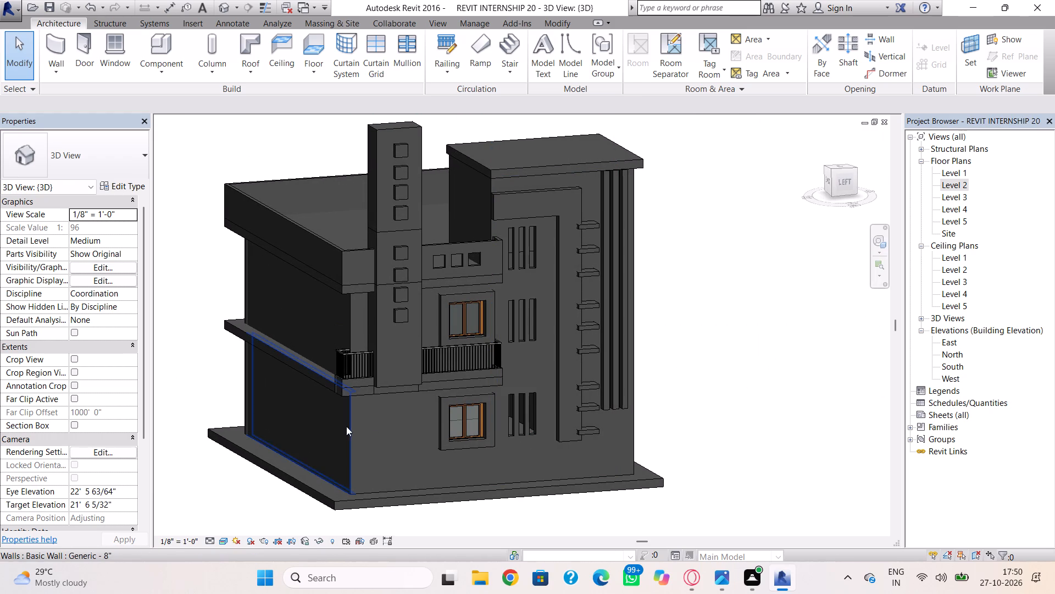
shift+right_drag(423, 459, 404, 454)
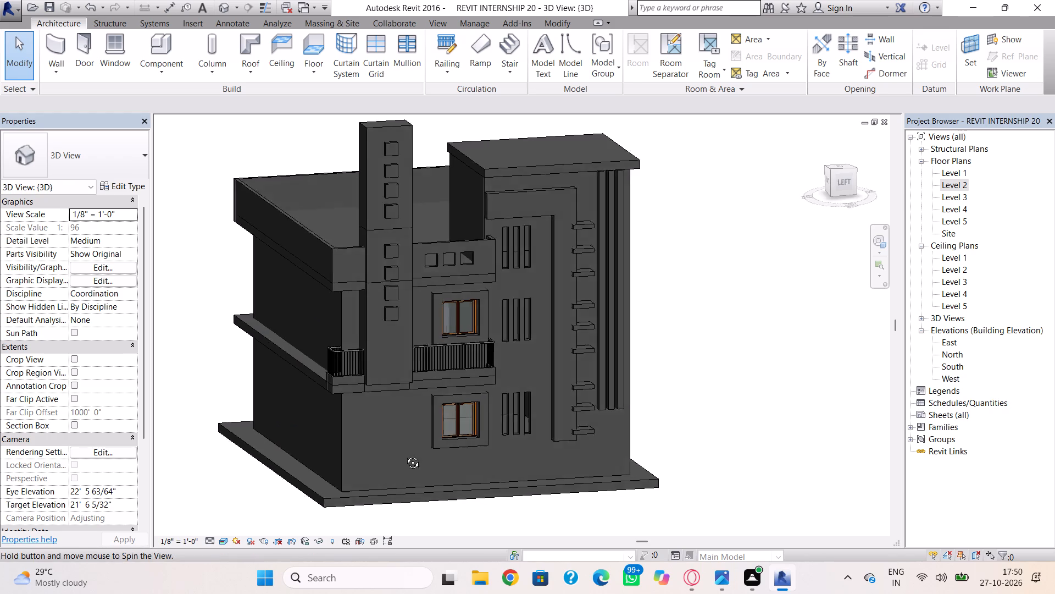
Place a 24" x 24" rectangular column at the northwest outer corner of the side balcony in the Level 2 floor plan.
shift+right_drag(404, 454, 215, 443)
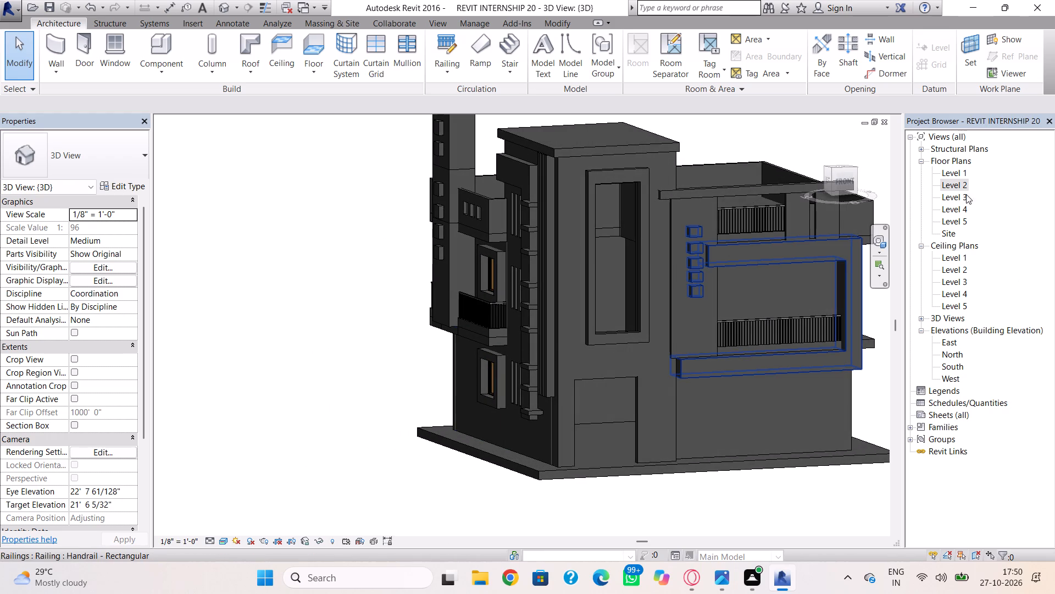
click(202, 71)
click(214, 115)
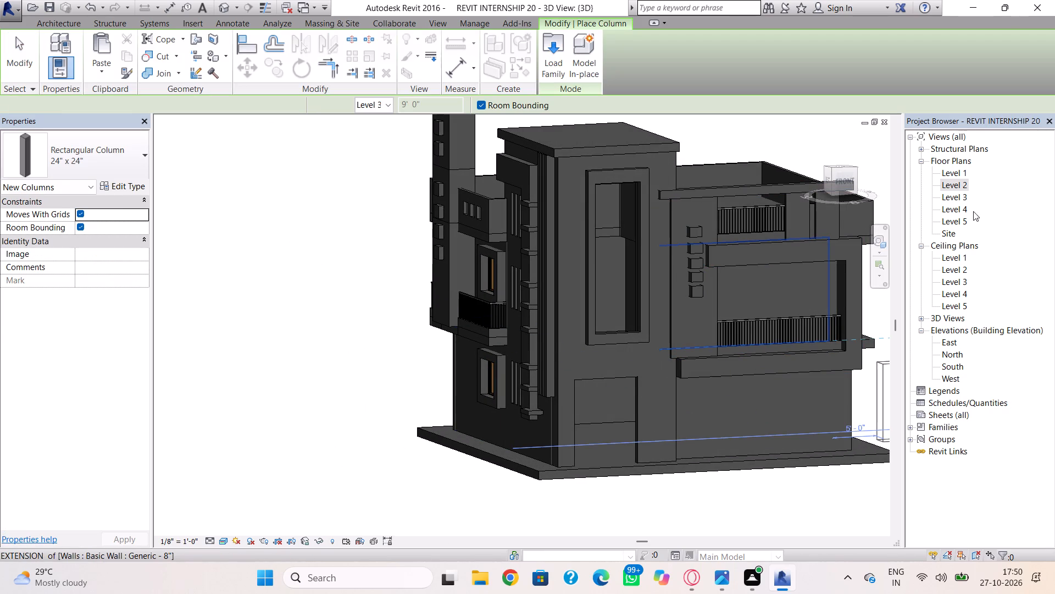
double_click(961, 185)
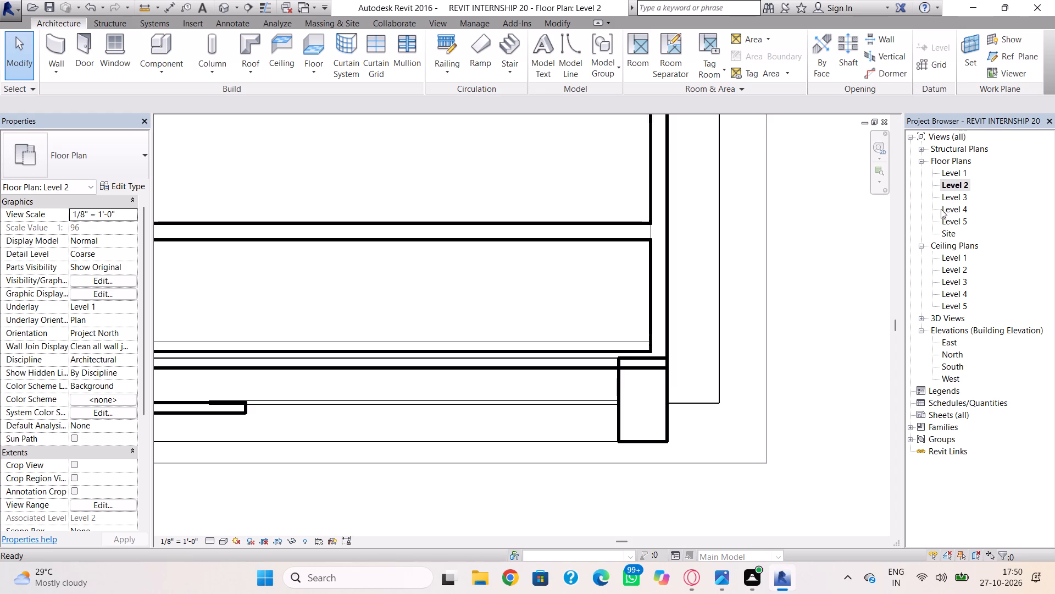
scroll(380, 509, down, 4)
scroll(415, 560, down, 4)
scroll(455, 425, down, 2)
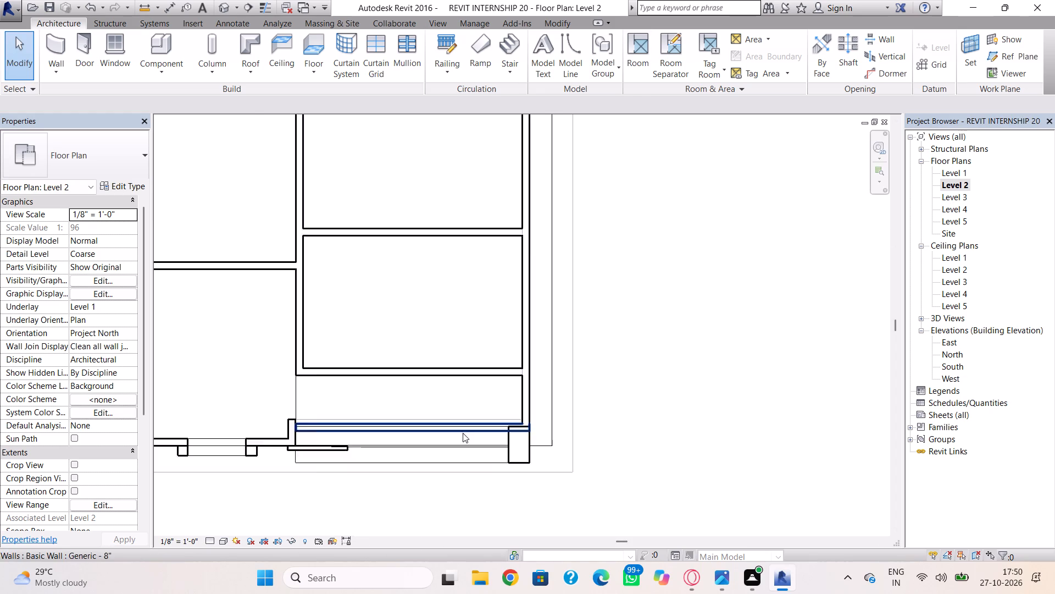
scroll(463, 433, down, 2)
scroll(465, 360, down, 3)
middle_drag(465, 360, 541, 375)
scroll(532, 372, up, 1)
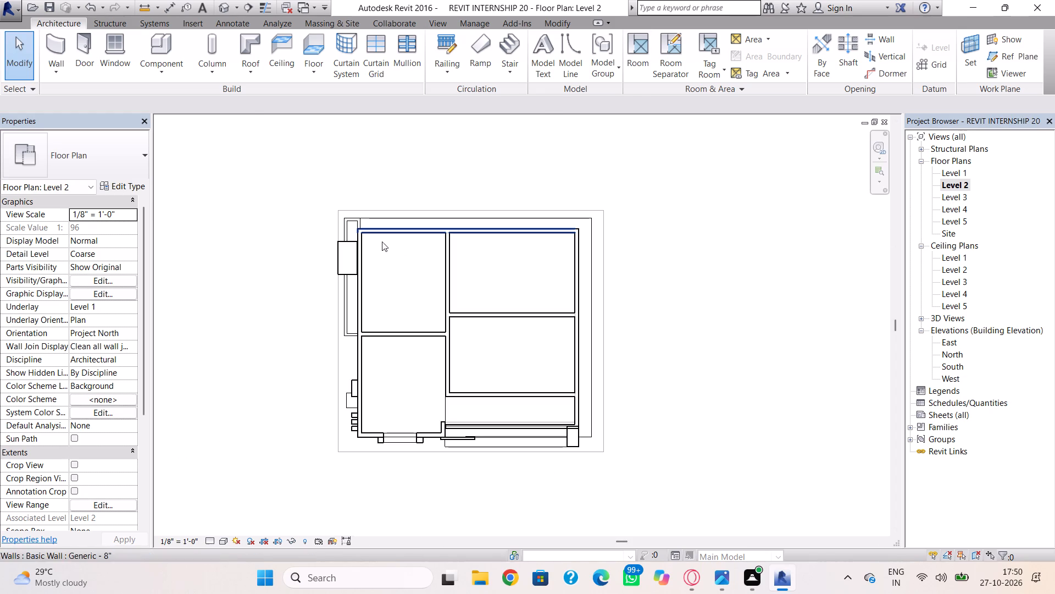
click(214, 74)
click(224, 121)
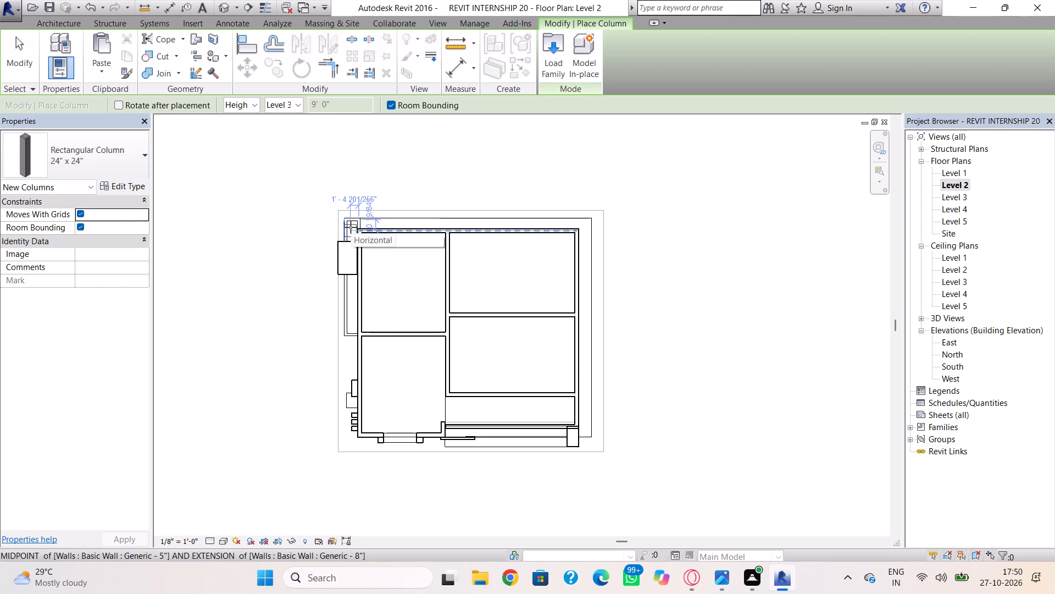
click(350, 223)
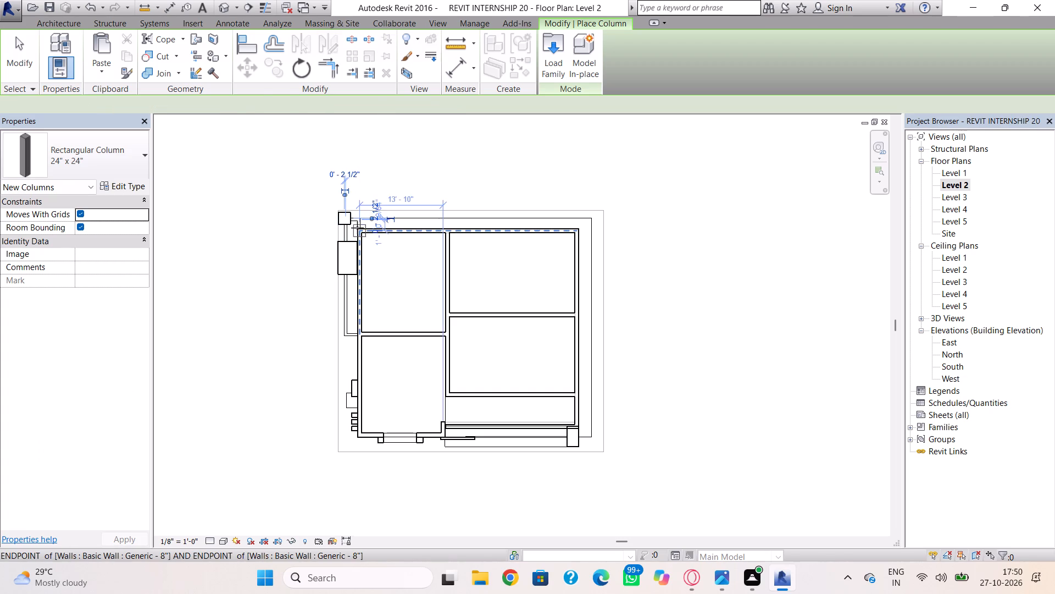
key(Escape)
In the 3D view, set the new column's base level to Level 1 and its top level to Level 2.
click(229, 3)
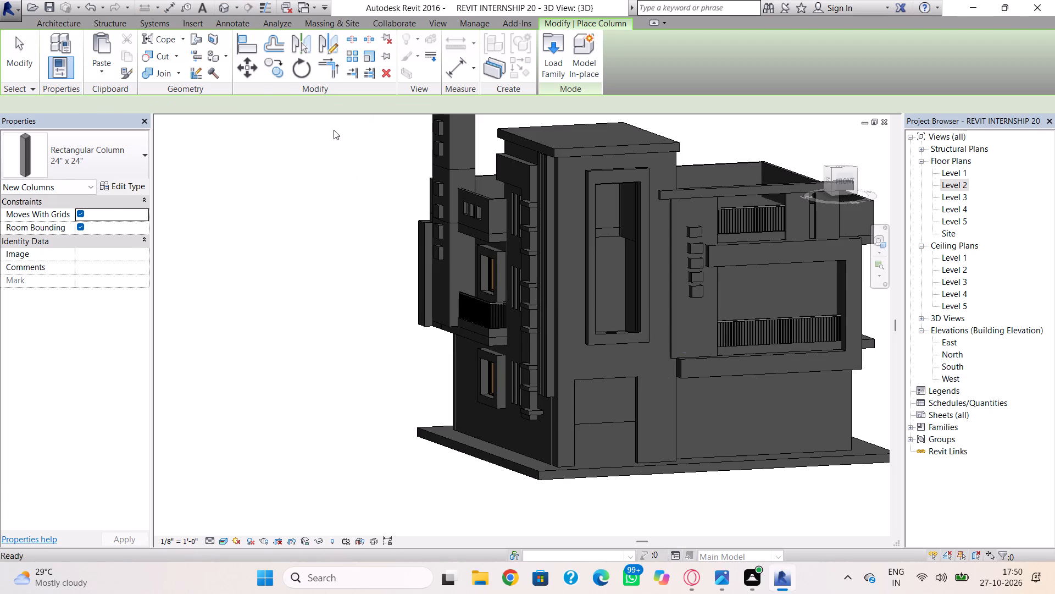
key(Escape)
click(425, 281)
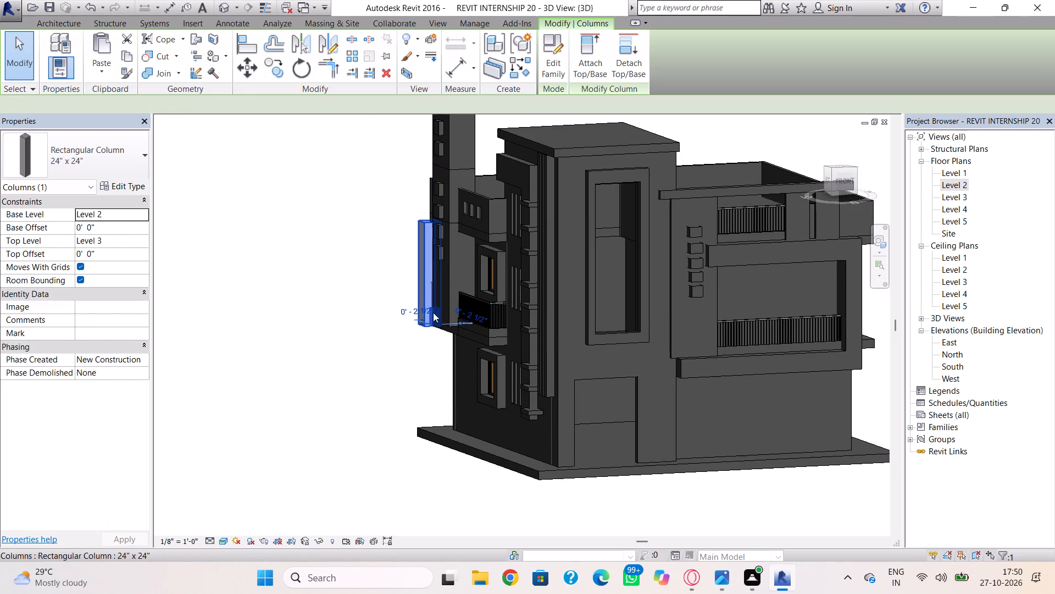
click(147, 222)
click(146, 218)
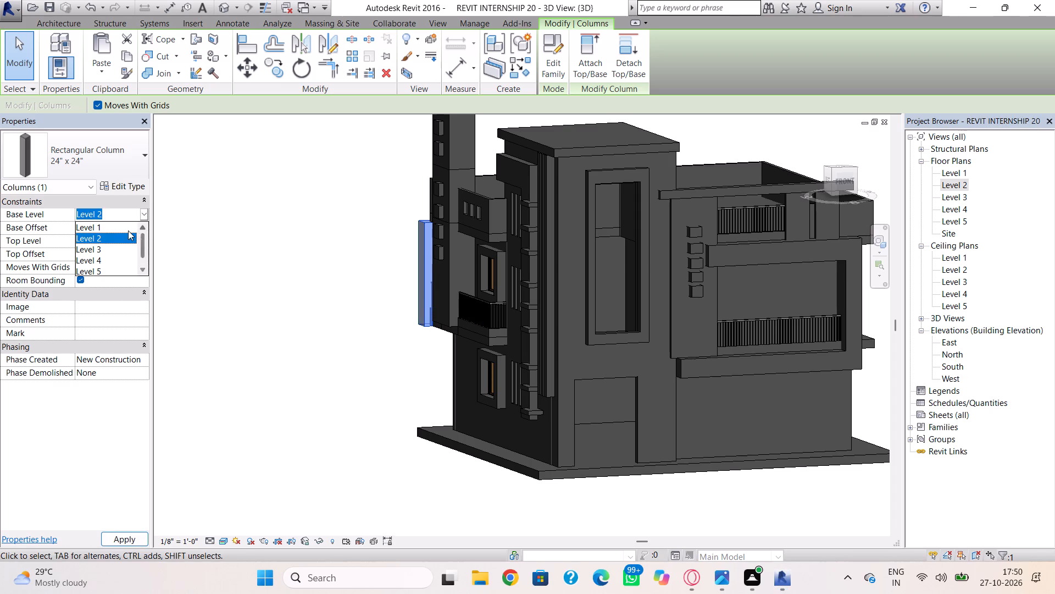
click(128, 230)
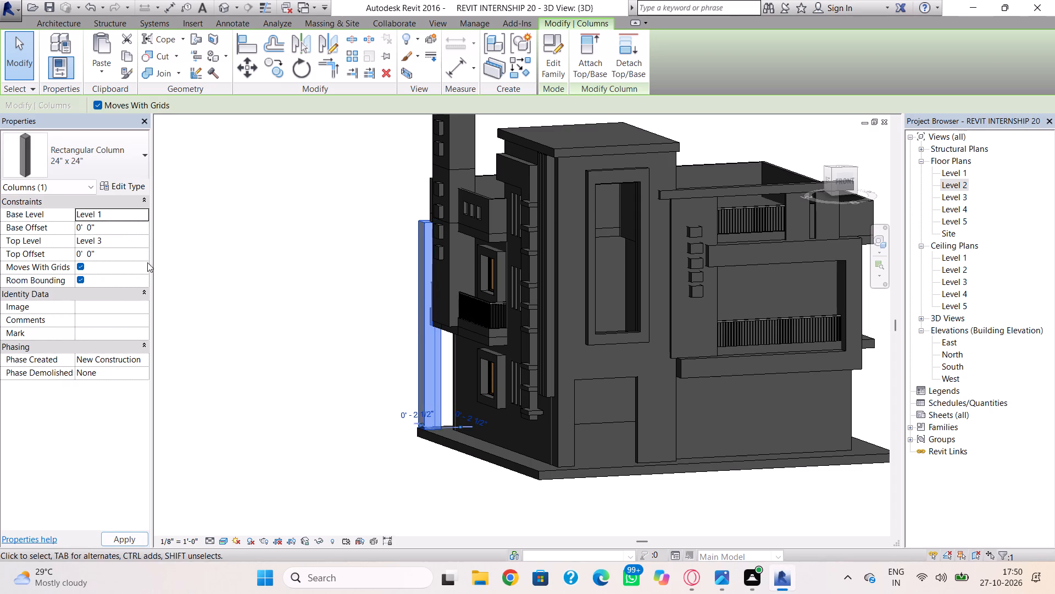
click(136, 244)
click(144, 241)
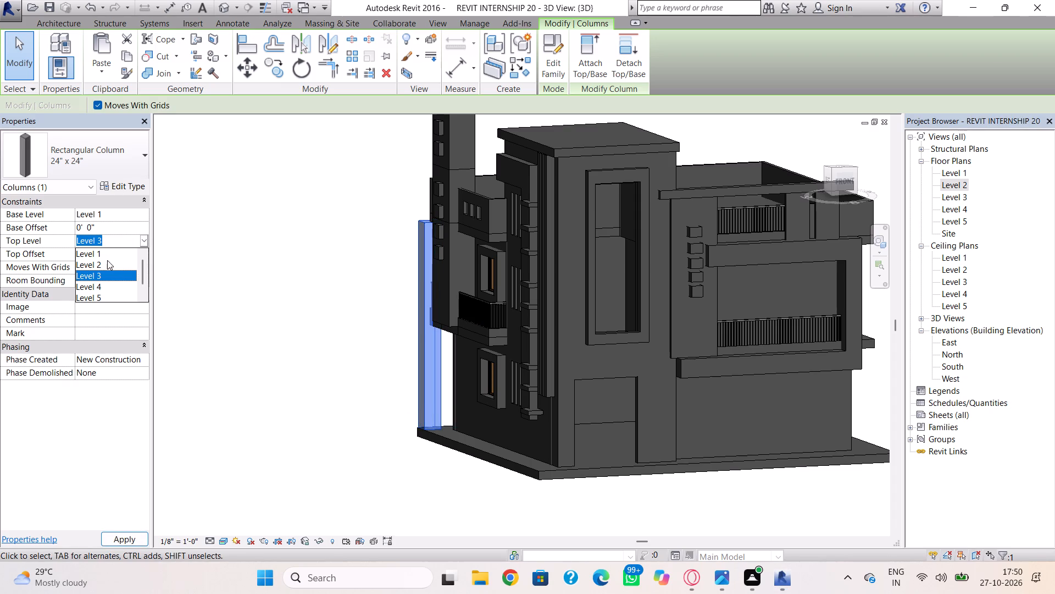
click(107, 260)
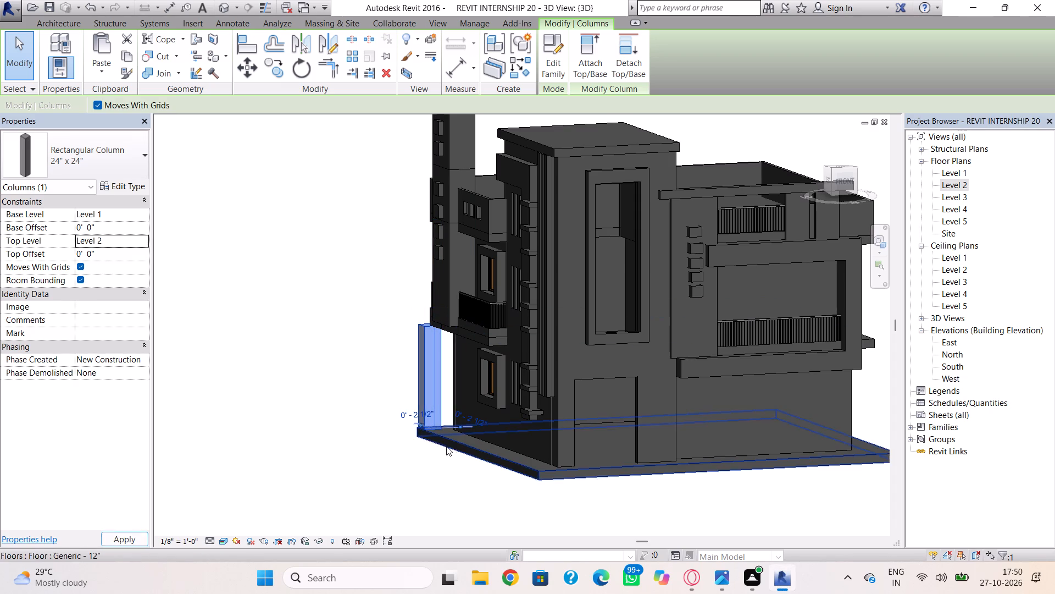
Nudge the column inward in small increments so it stands beneath the corner of the first-floor side balcony.
key(Right)
key(Right)
key(Right)
key(Right)
key(Right)
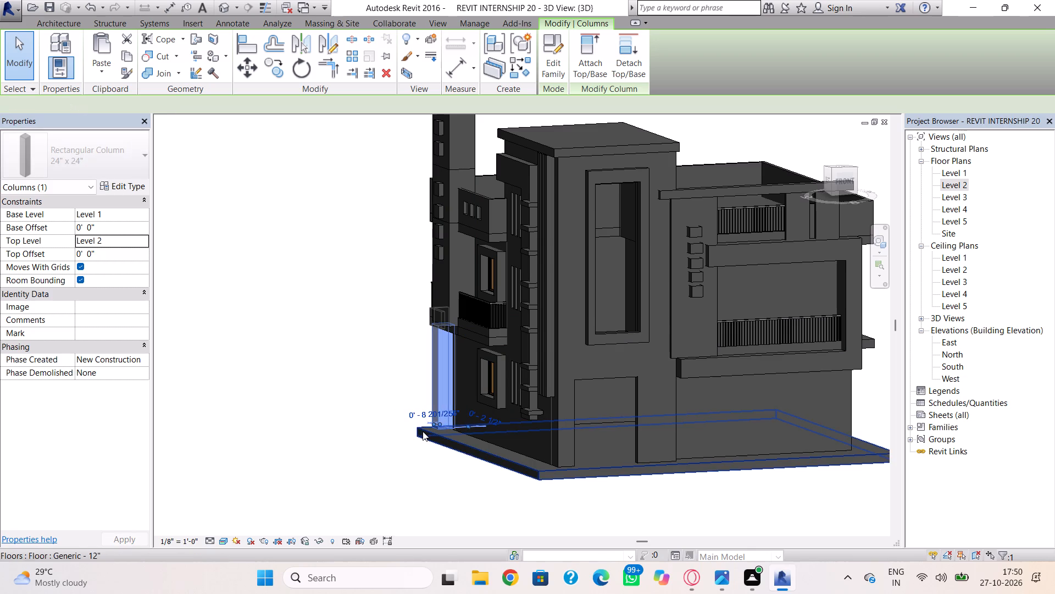
key(Down)
key(Left)
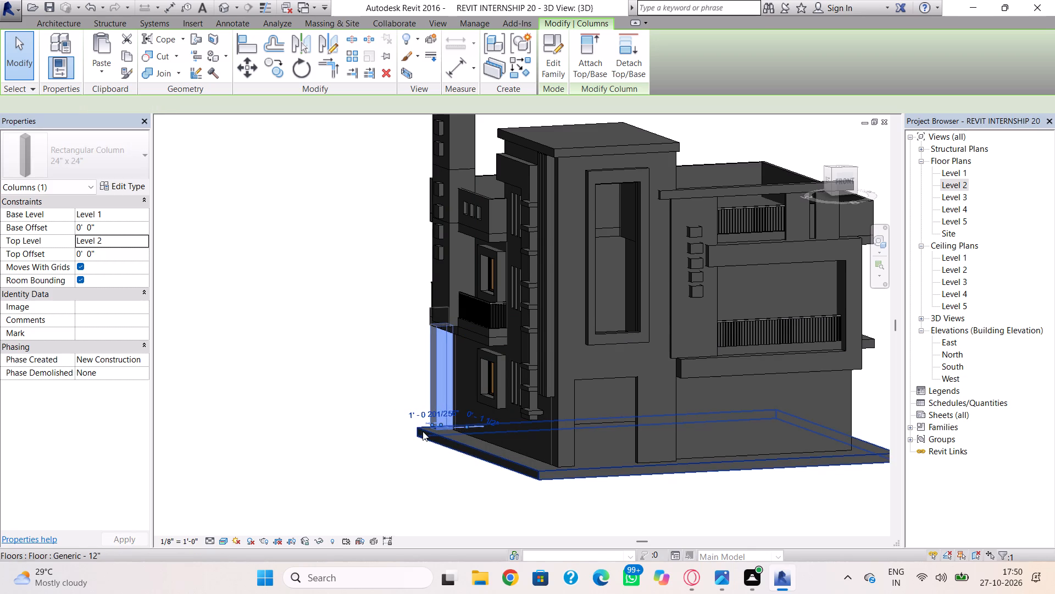
key(Left)
key(Right)
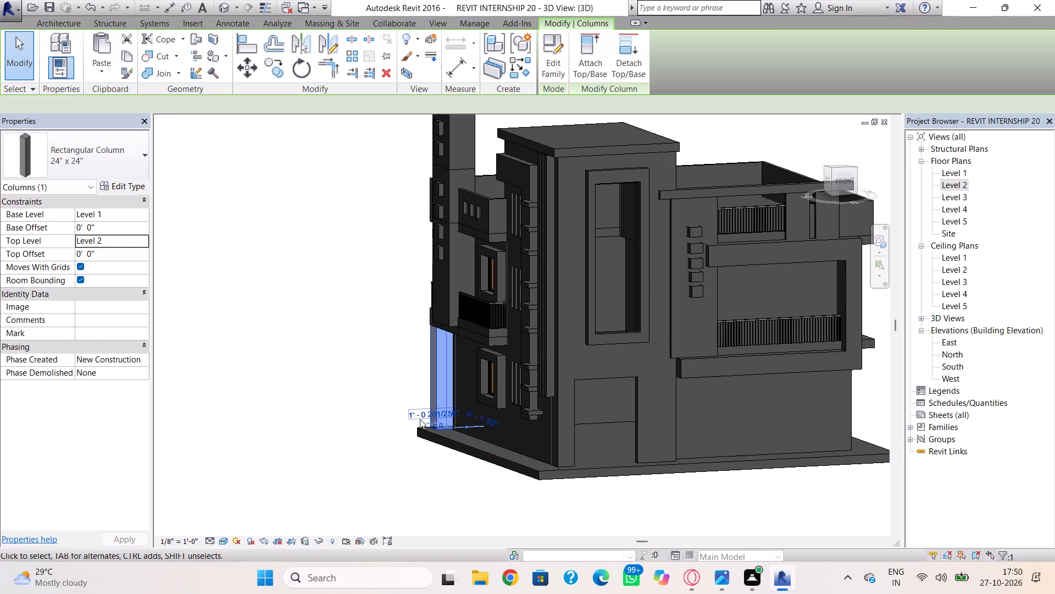
shift+right_drag(419, 426, 559, 501)
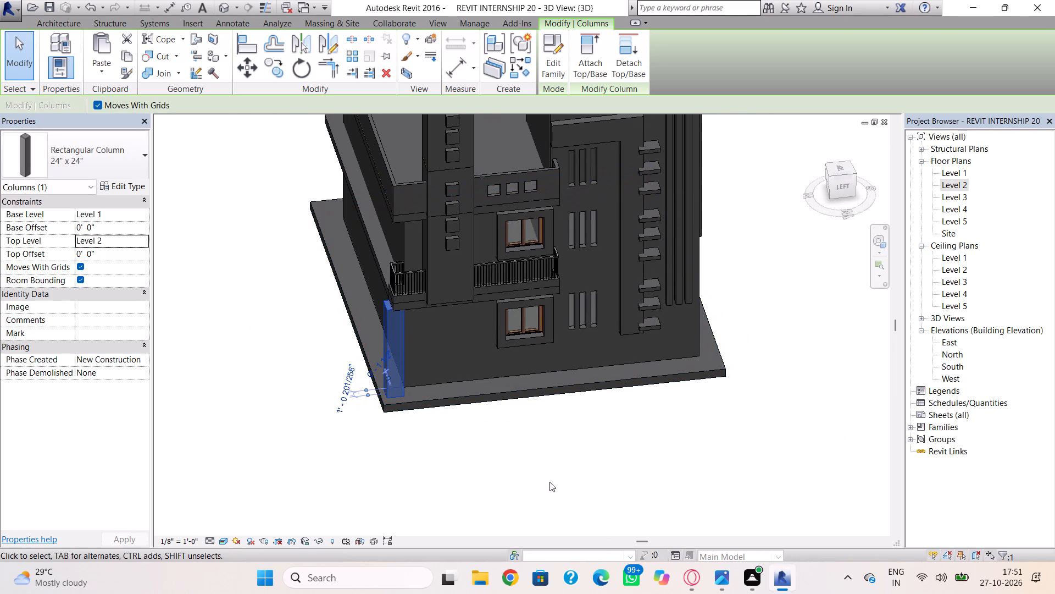
key(Right)
key(Right)
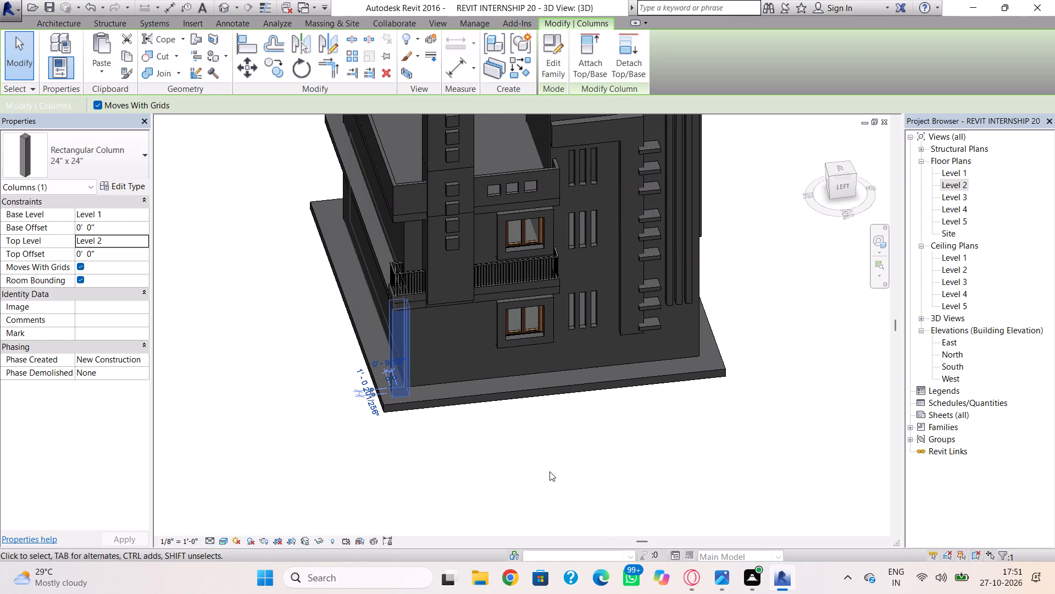
key(Right)
key(Escape)
Edit the ground-floor side wall's profile and sketch a doorway rectangle about 7'-10" wide and 10'-0" high between the column and window, reaching the bottom line.
shift+right_drag(502, 481, 481, 367)
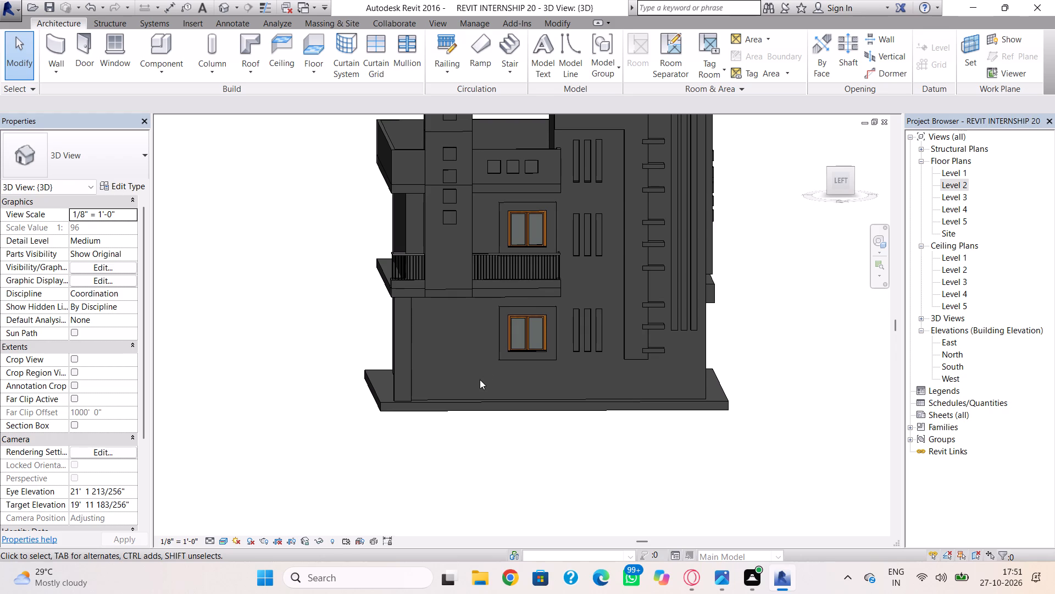
click(429, 394)
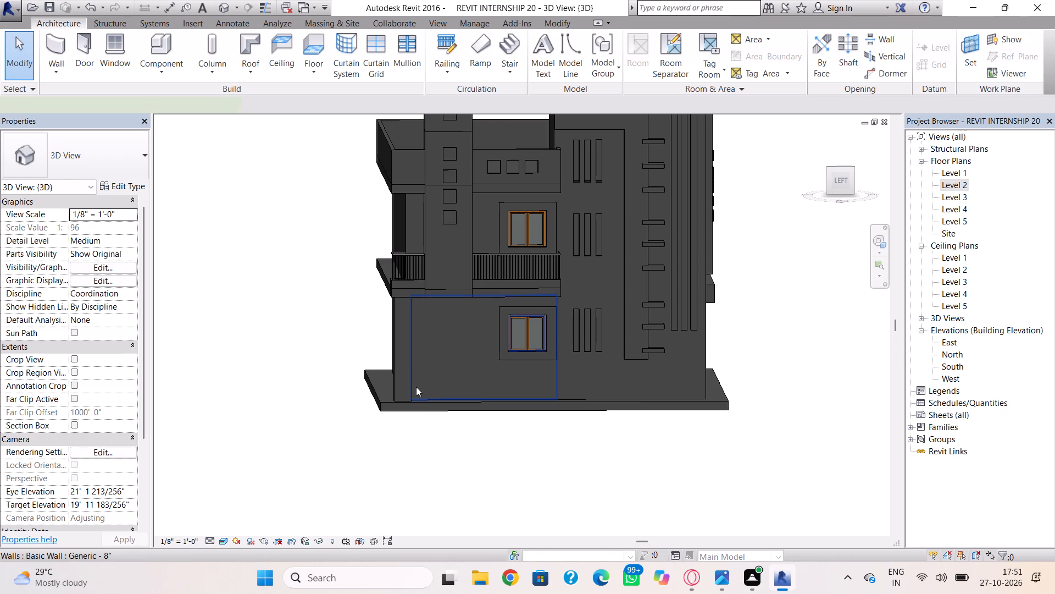
click(420, 398)
click(556, 44)
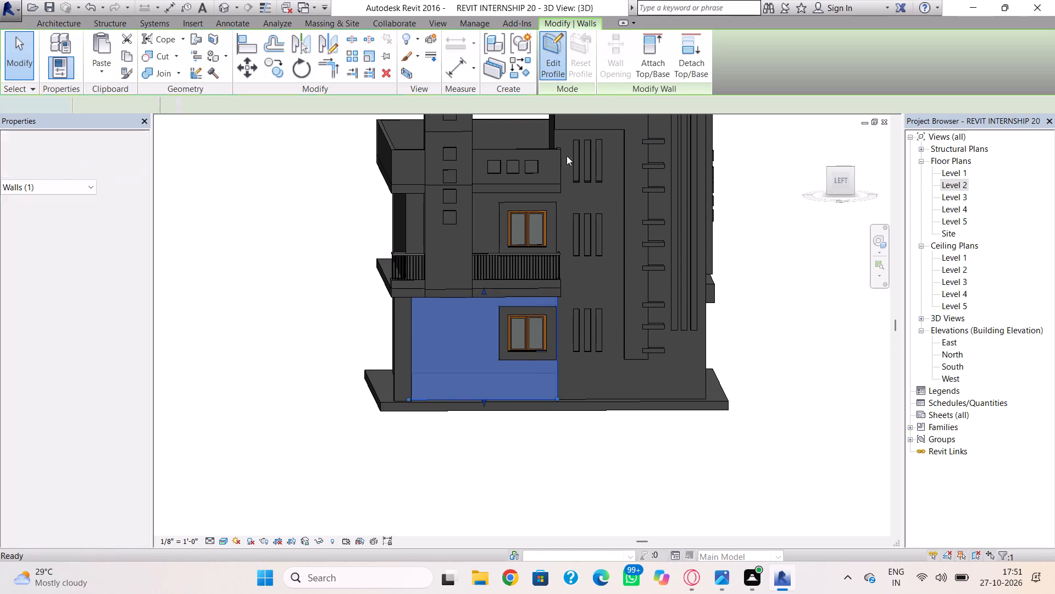
click(591, 39)
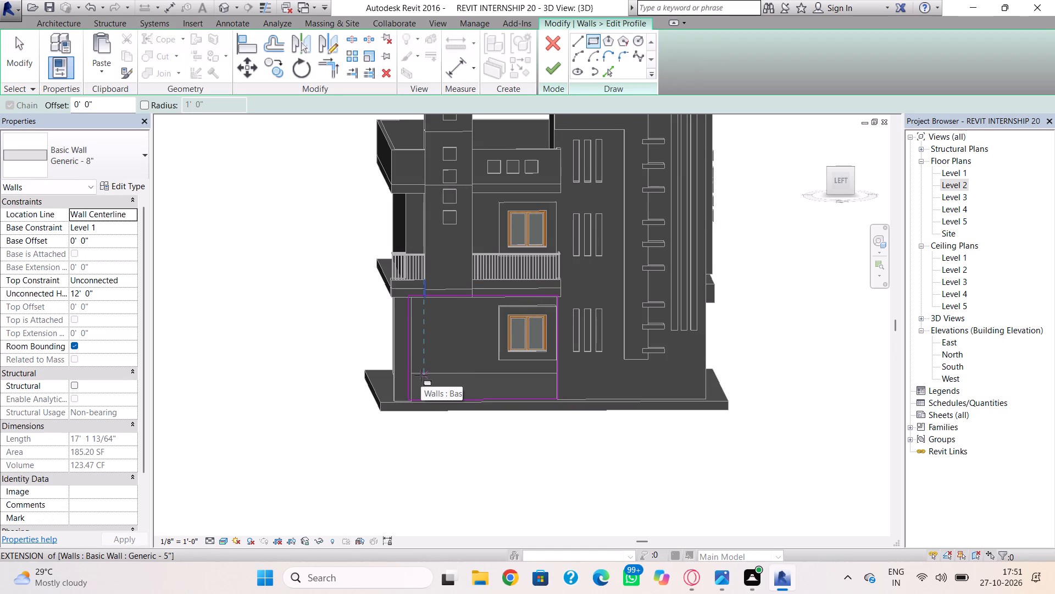
click(420, 313)
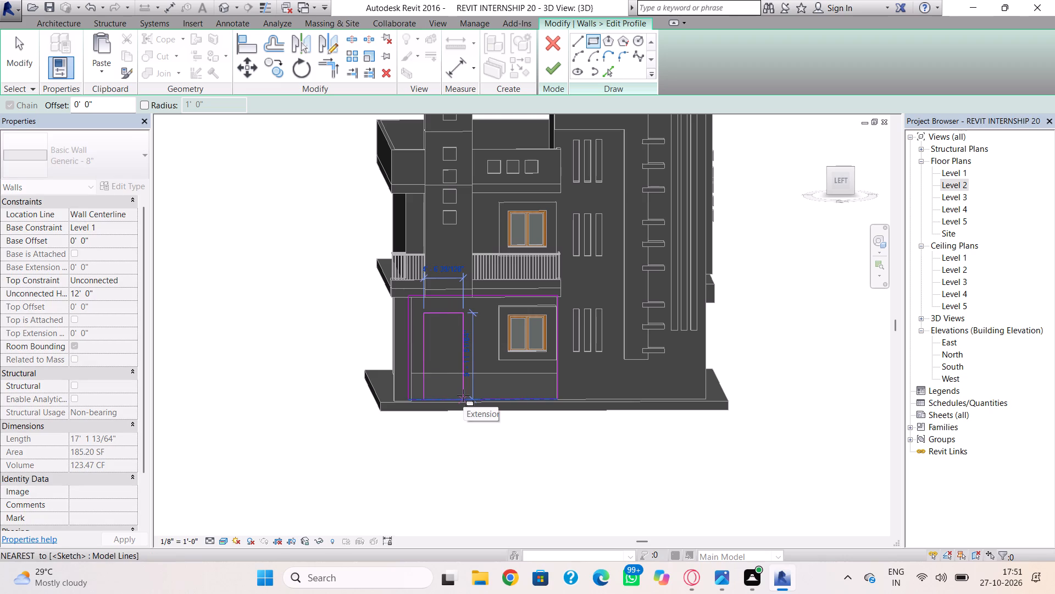
click(492, 397)
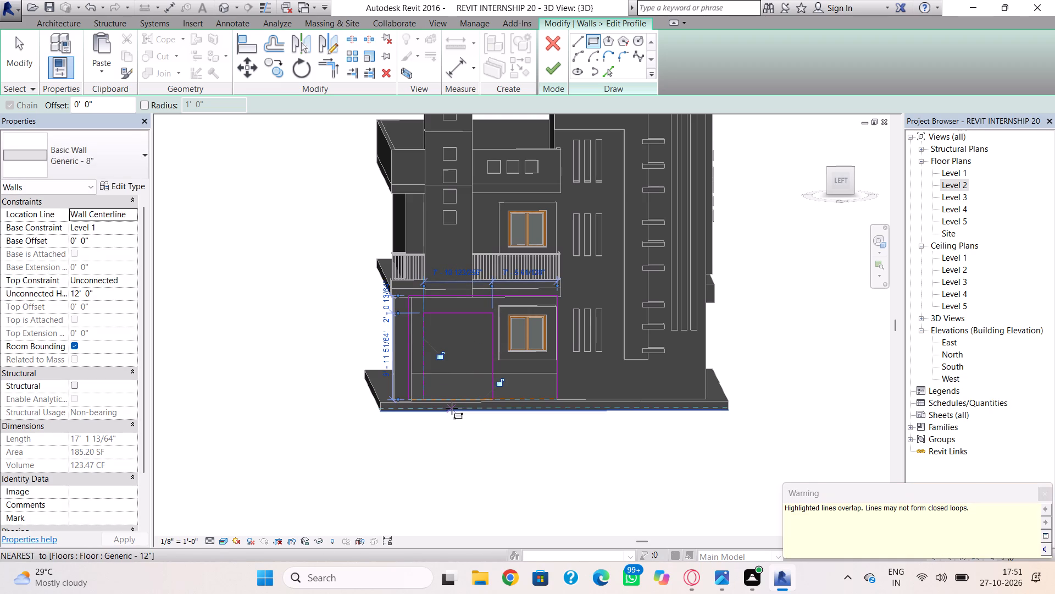
key(Escape)
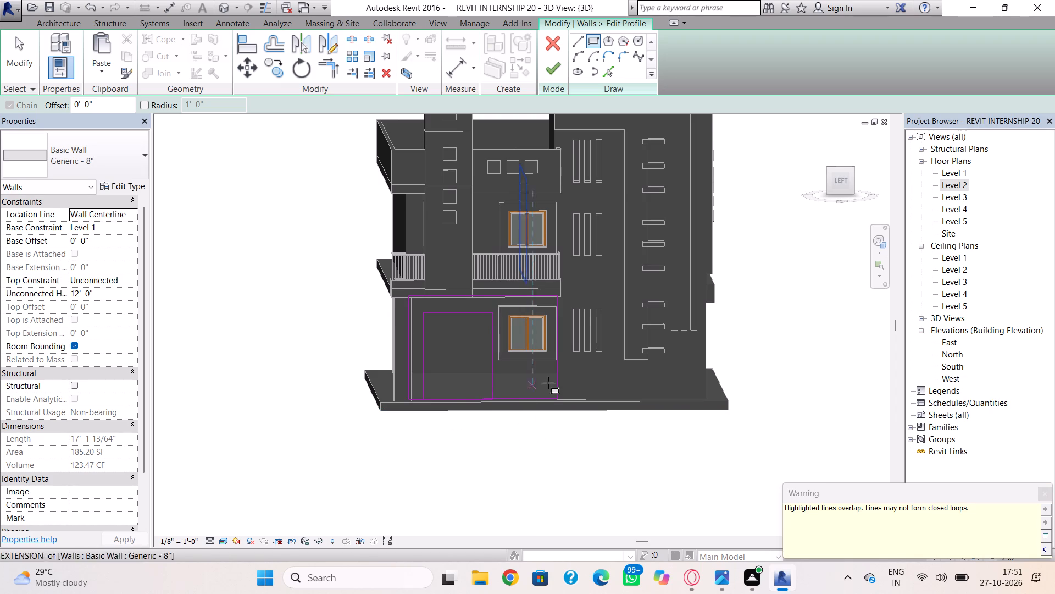
key(Escape)
Replace the overlapping bottom lines with base segments on both sides of the doorway, leaving its base open, and finish the wall profile.
scroll(485, 393, up, 4)
click(474, 404)
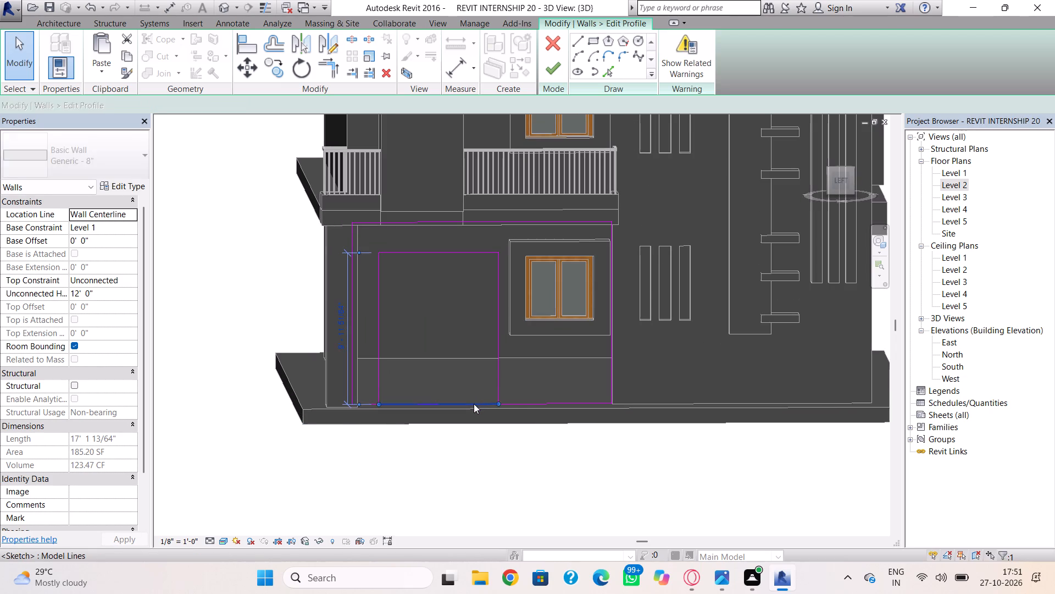
key(Delete)
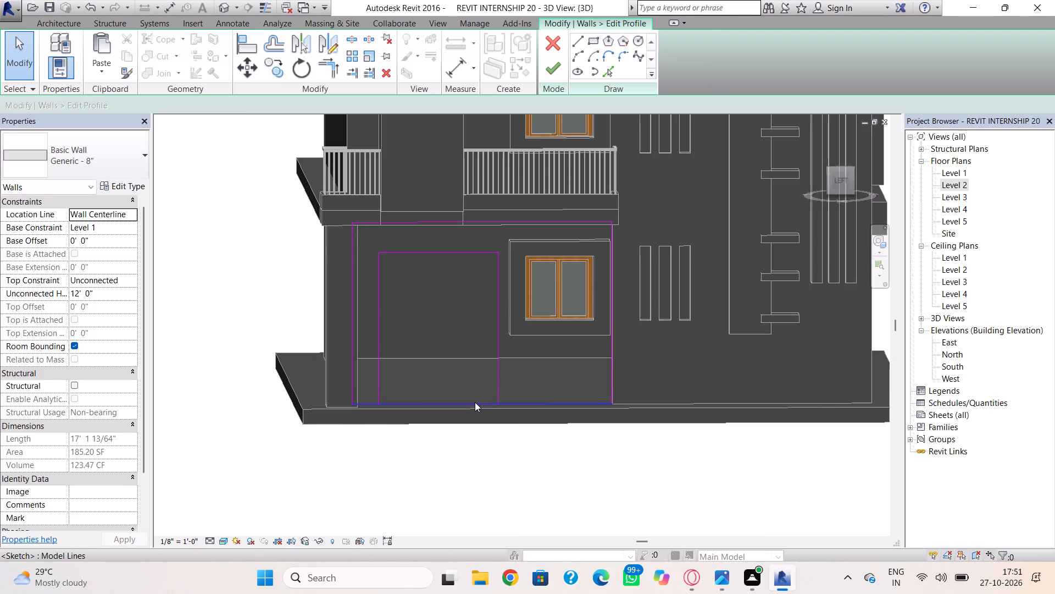
click(475, 402)
key(Delete)
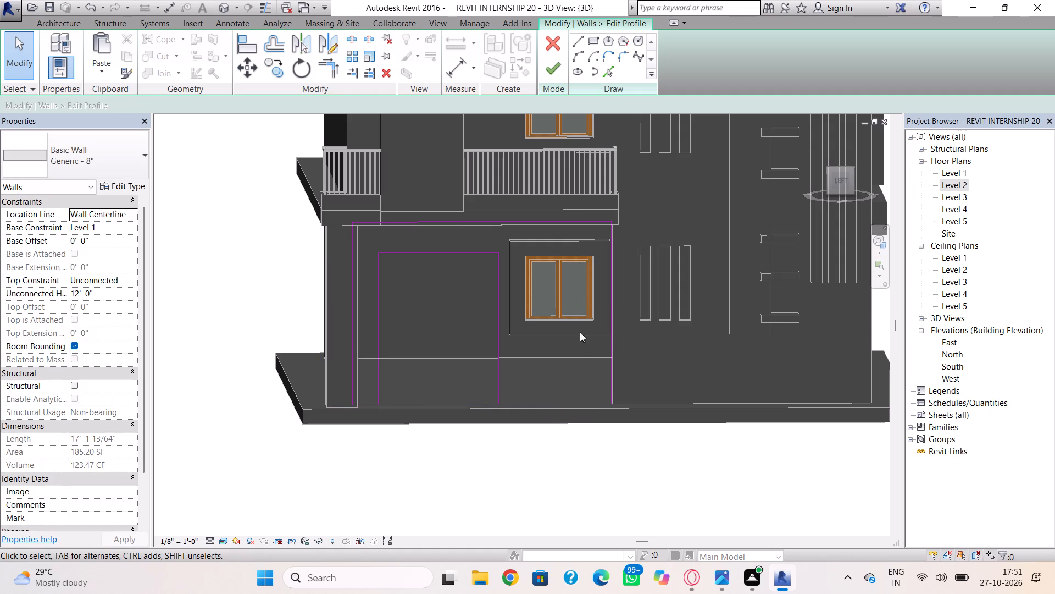
click(580, 35)
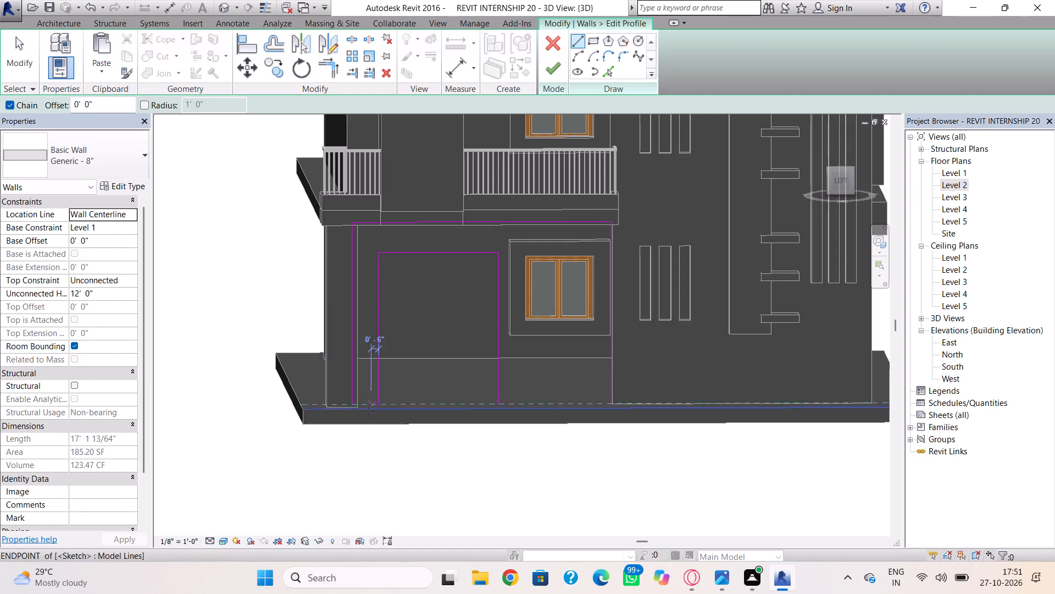
scroll(369, 411, up, 3)
click(346, 402)
click(382, 403)
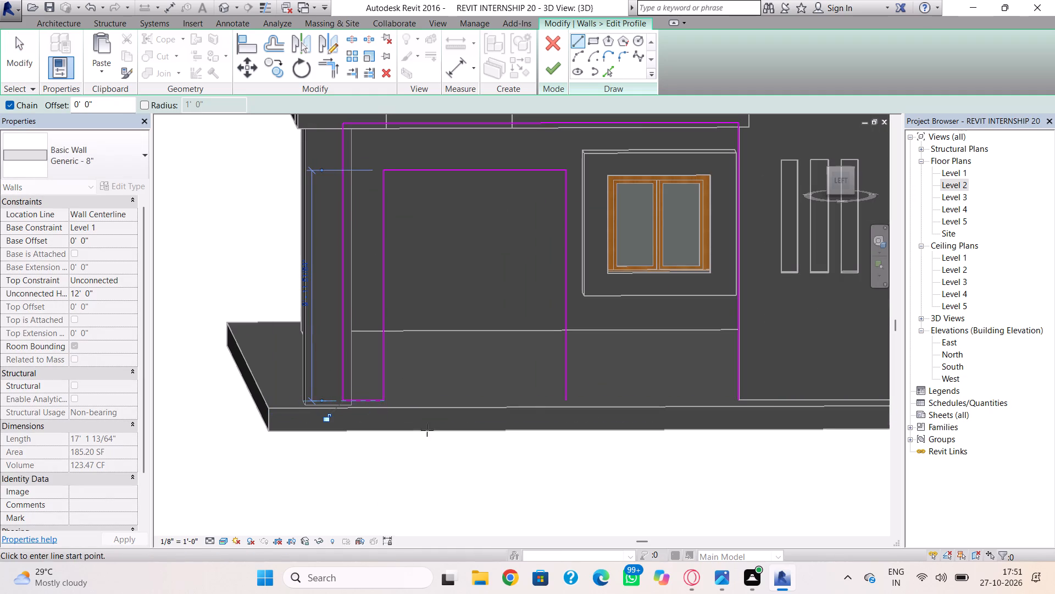
click(563, 399)
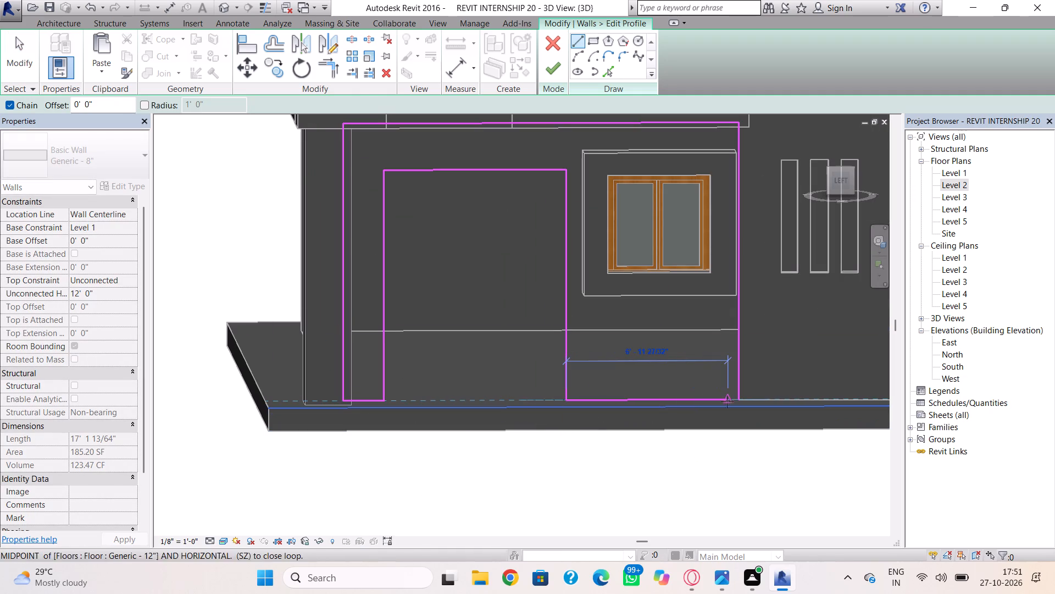
click(736, 399)
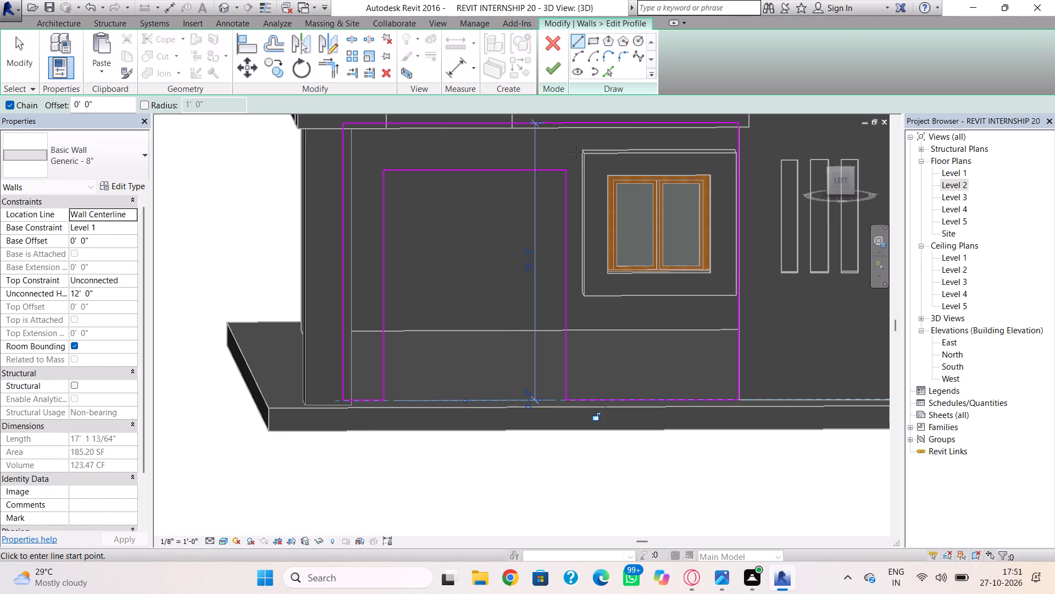
click(565, 68)
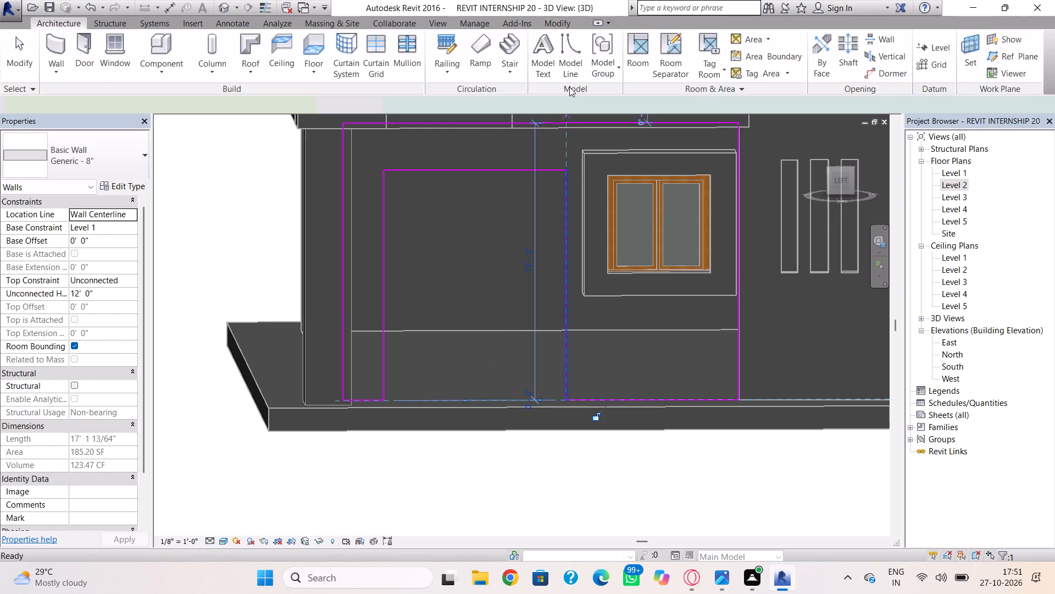
key(Escape)
shift+right_drag(464, 295, 476, 304)
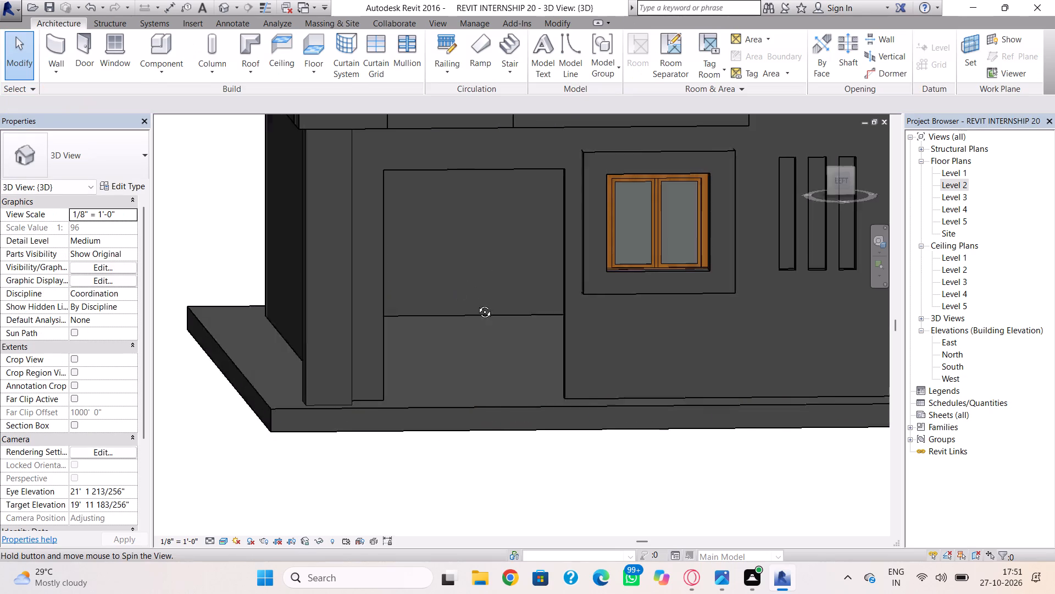
shift+right_drag(476, 304, 465, 313)
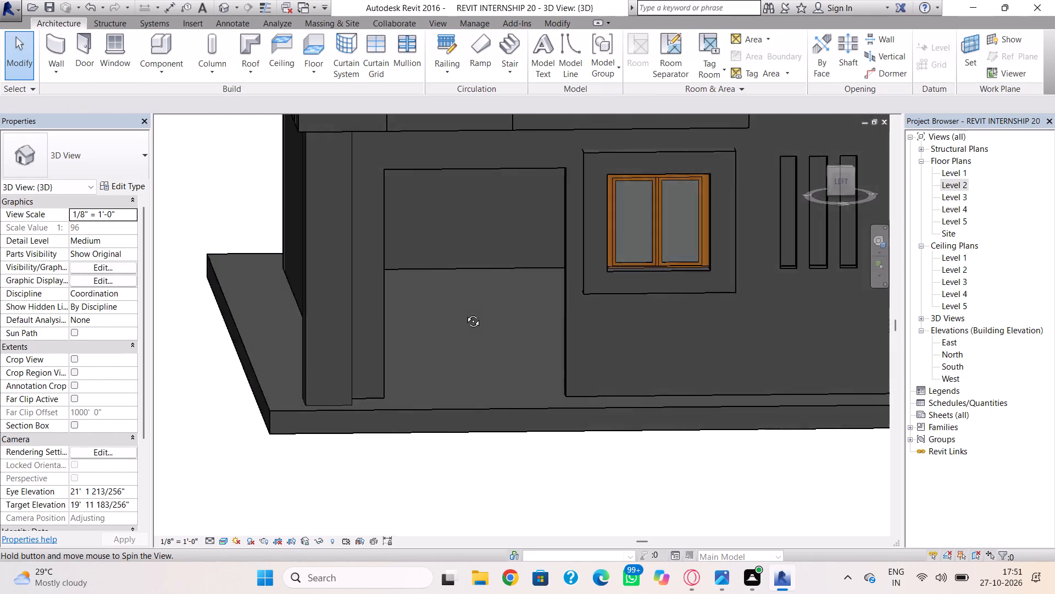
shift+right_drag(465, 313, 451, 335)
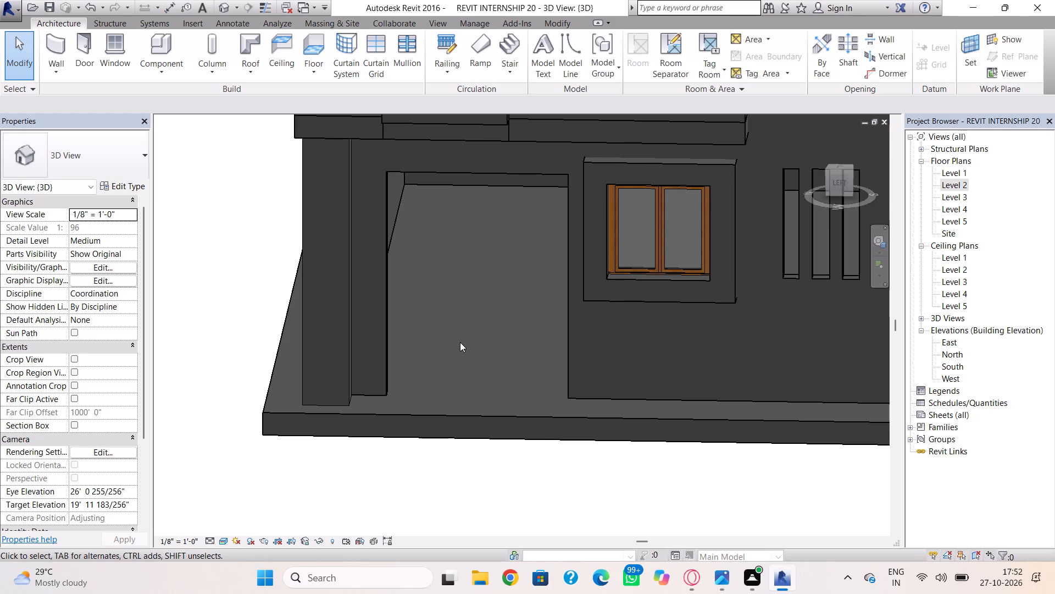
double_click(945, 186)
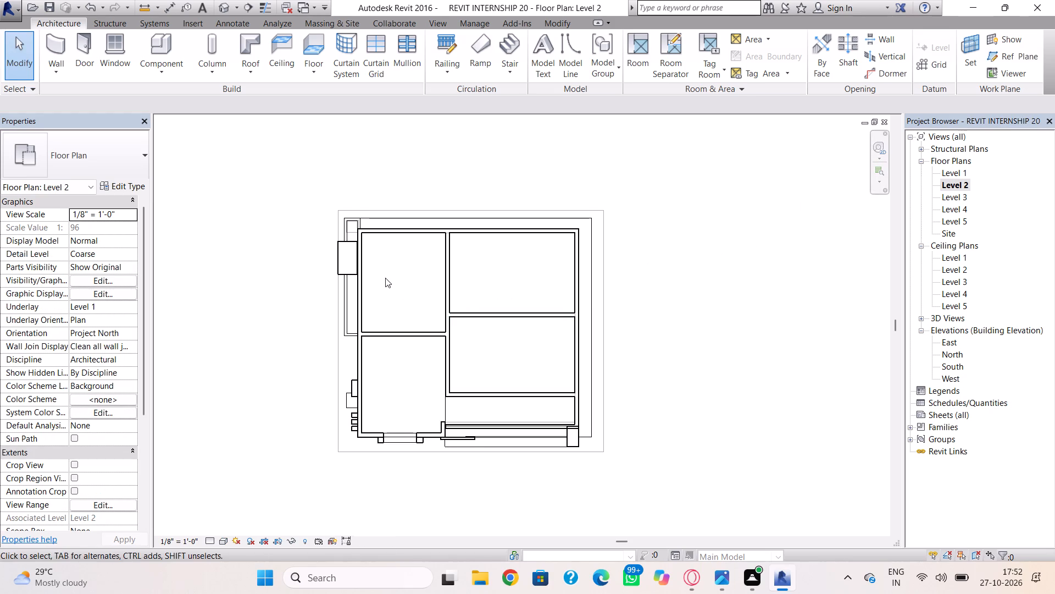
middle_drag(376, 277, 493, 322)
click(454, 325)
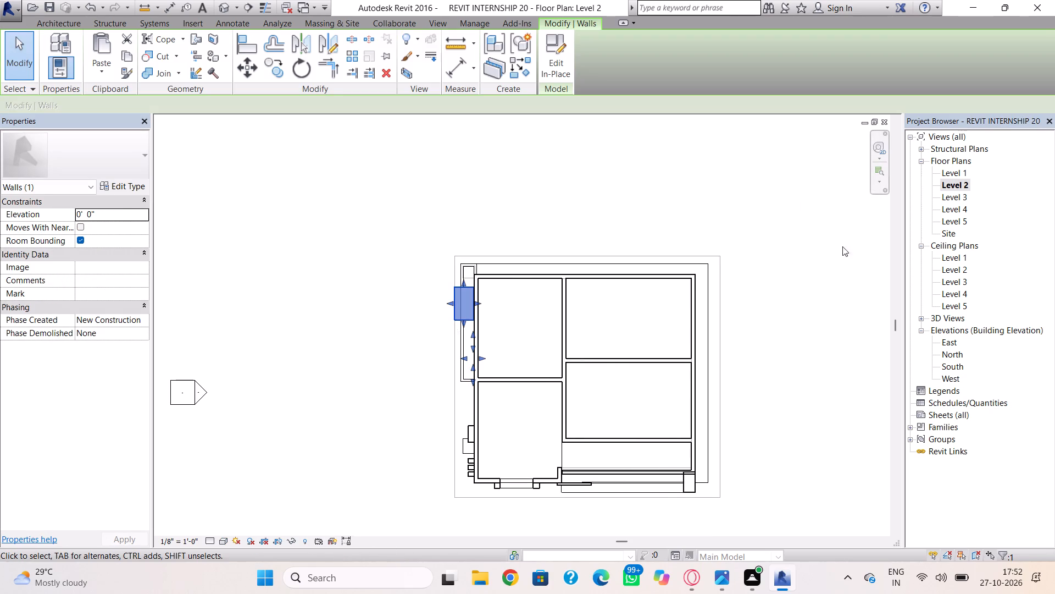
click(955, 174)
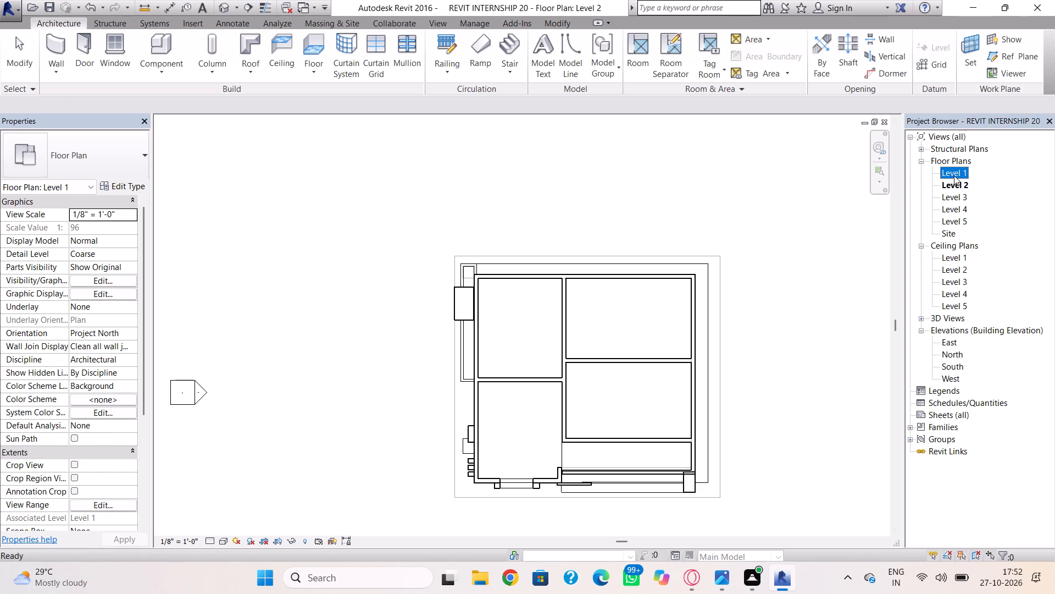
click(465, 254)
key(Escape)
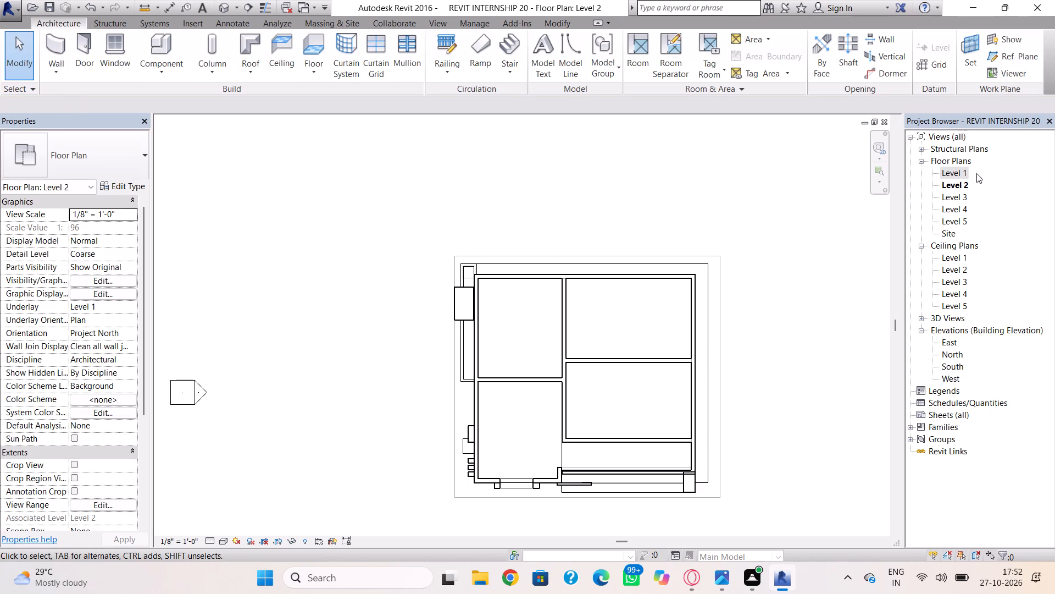
In the Level 1 plan, edit the floor slab's boundary, moving its doorway-side edge outward about 1'-0", and finish the sketch.
double_click(953, 175)
scroll(449, 300, down, 9)
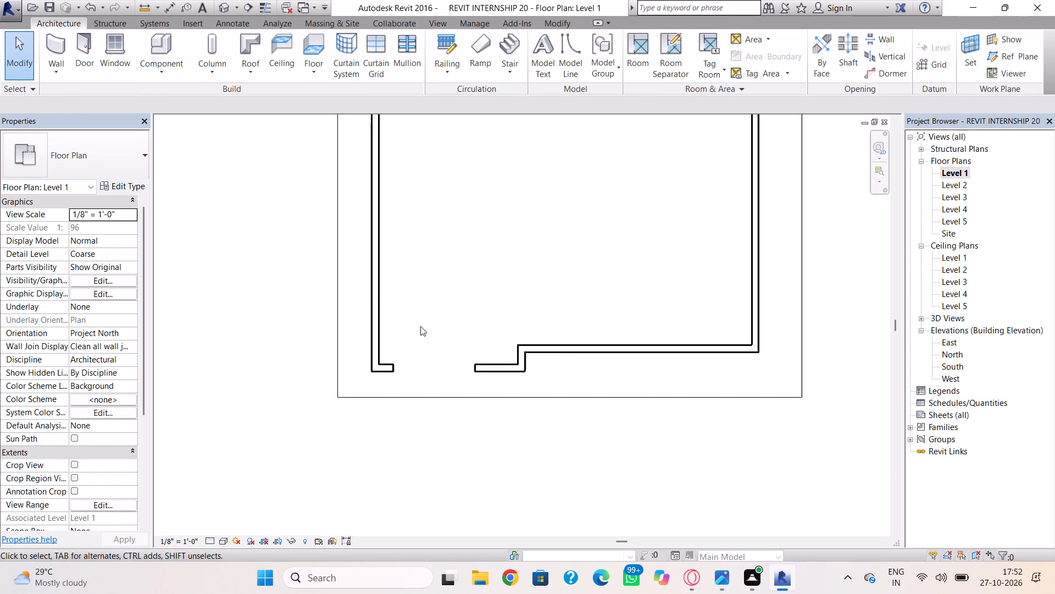
scroll(420, 326, down, 8)
middle_drag(374, 267, 388, 321)
click(417, 203)
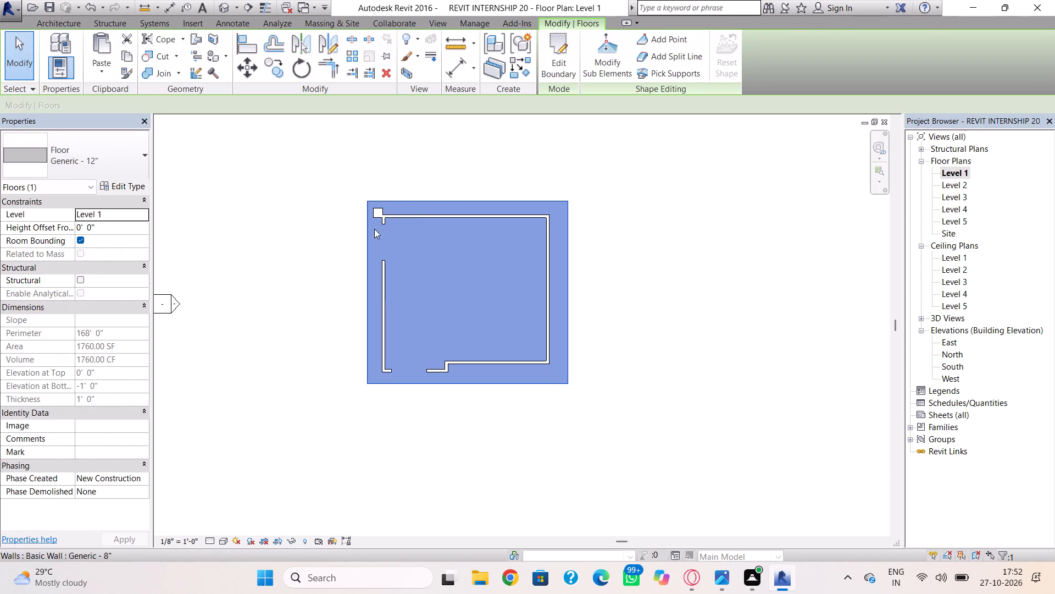
double_click(367, 239)
click(369, 253)
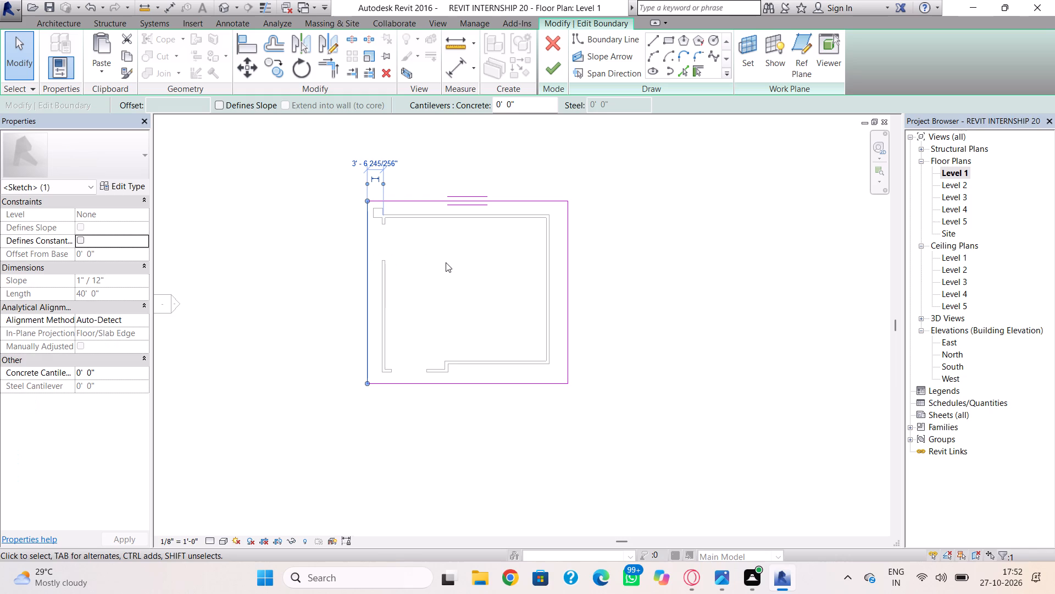
key(Left)
key(Left)
click(446, 263)
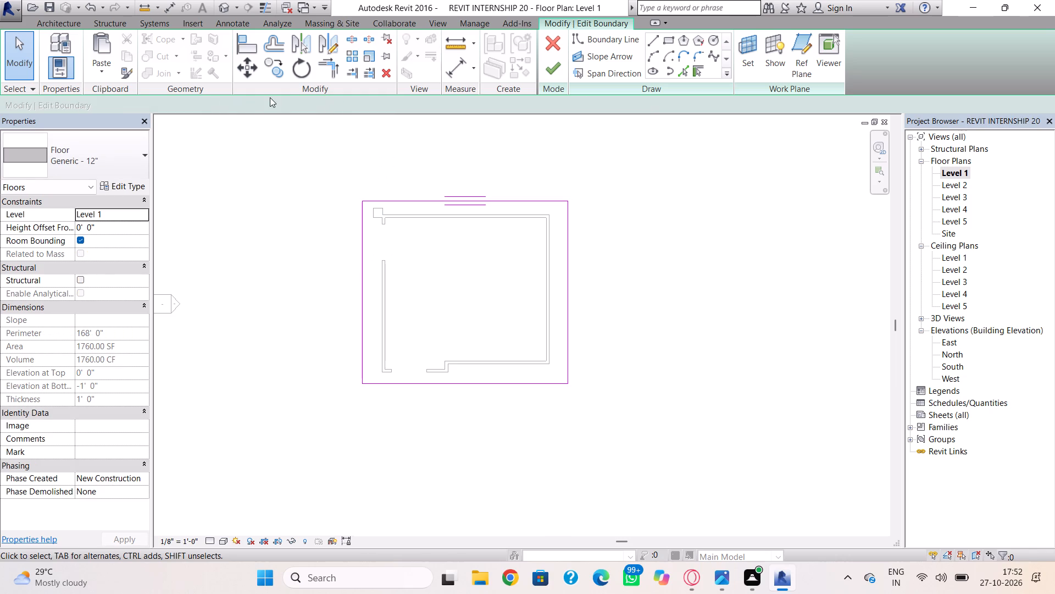
click(73, 24)
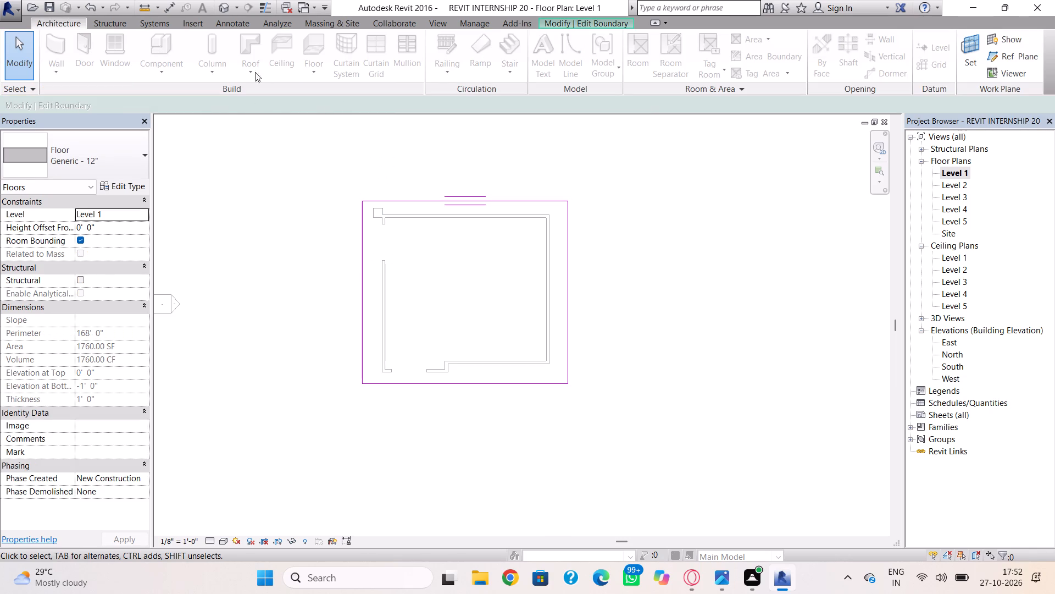
click(556, 23)
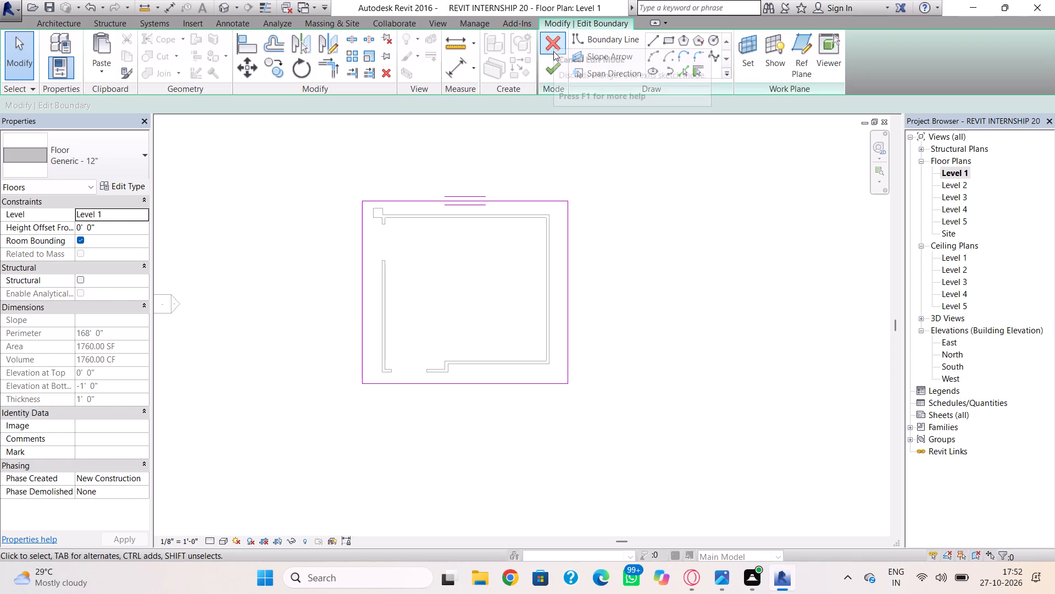
click(555, 61)
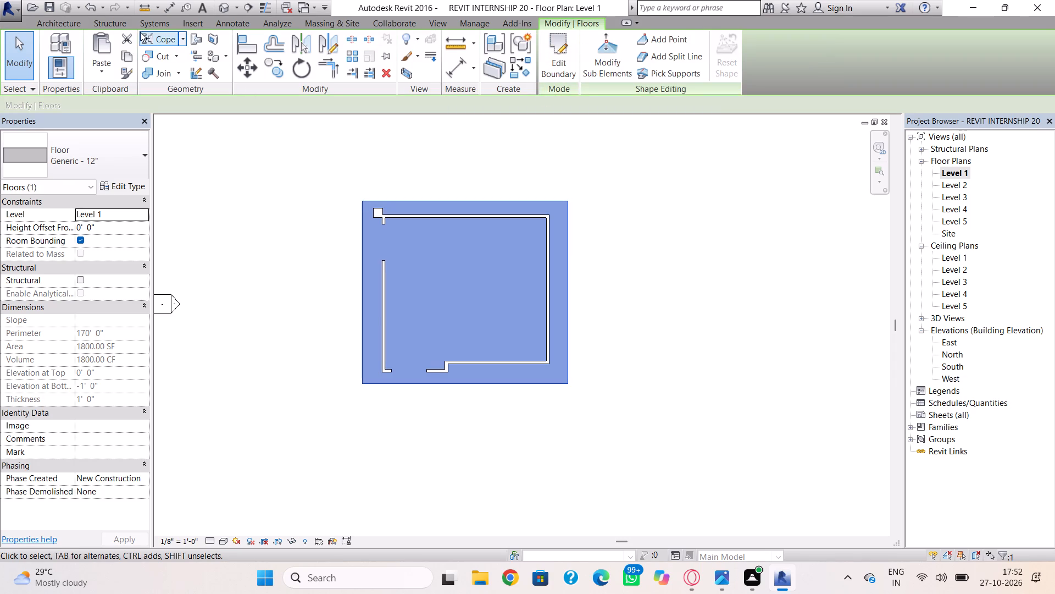
Start a Generic - 5" wall chain up to Level 2 with a segment about 3'-6" long projecting outward from the side wall beyond the doorway.
scroll(370, 199, up, 2)
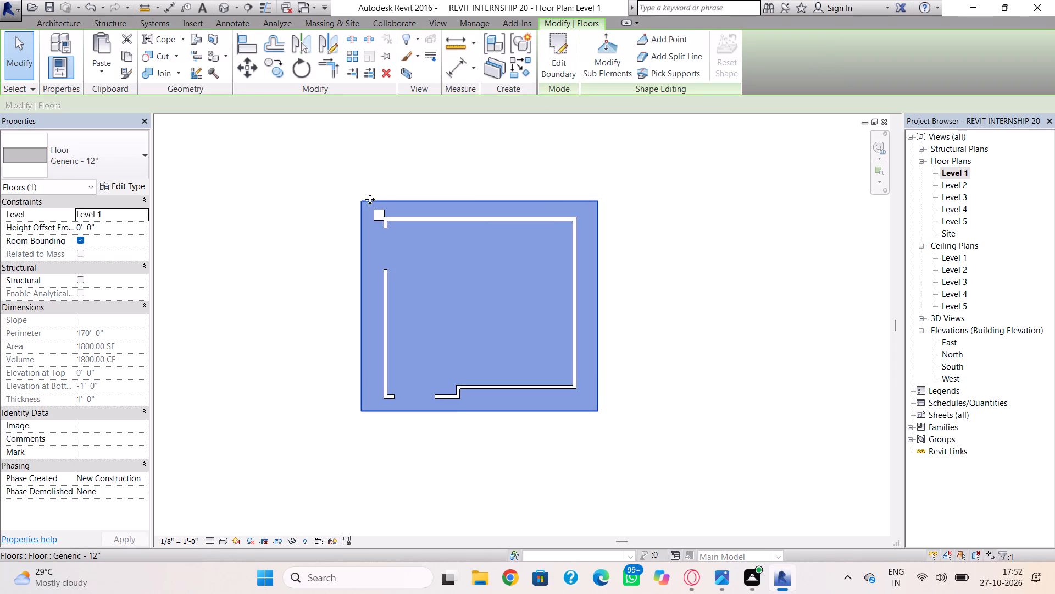
scroll(370, 199, up, 1)
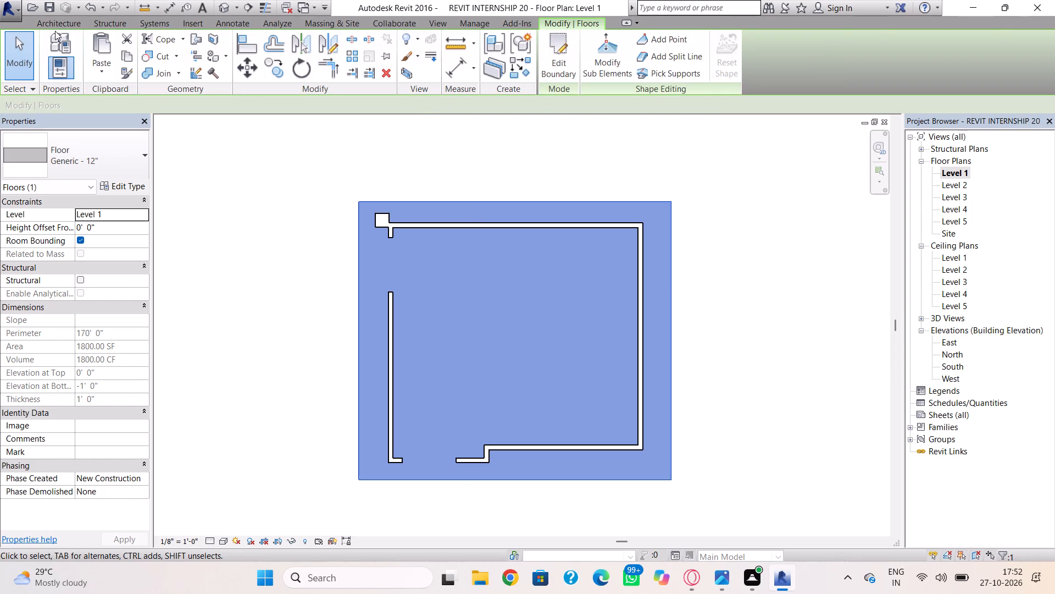
click(58, 24)
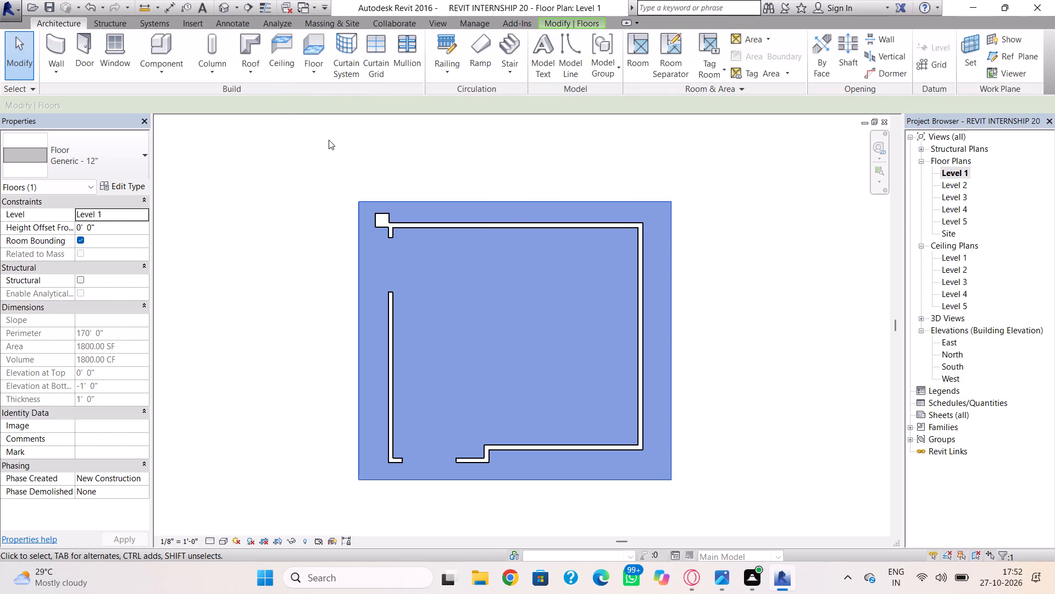
click(58, 52)
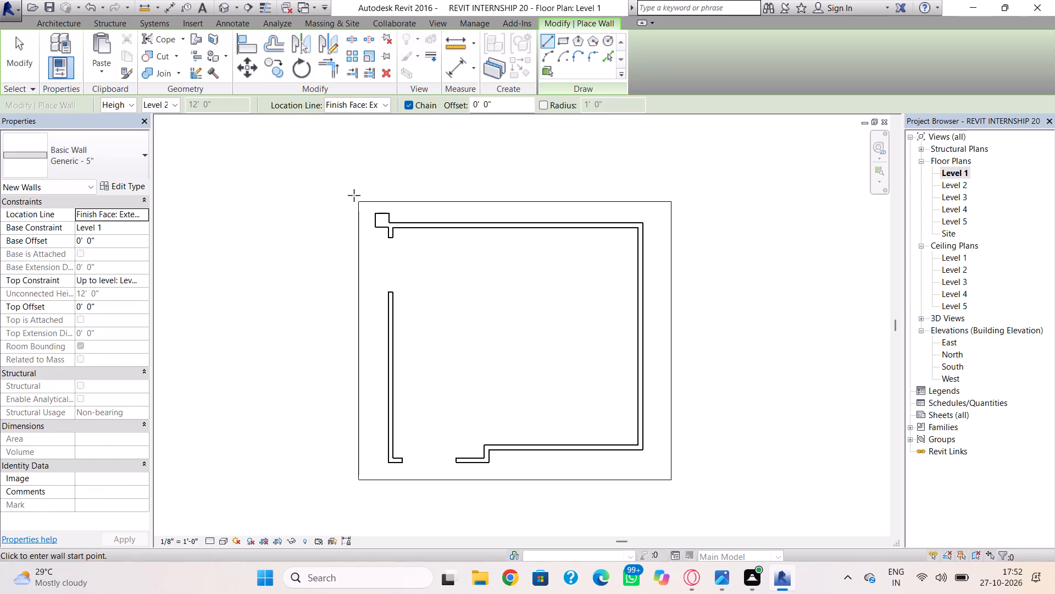
scroll(387, 208, up, 1)
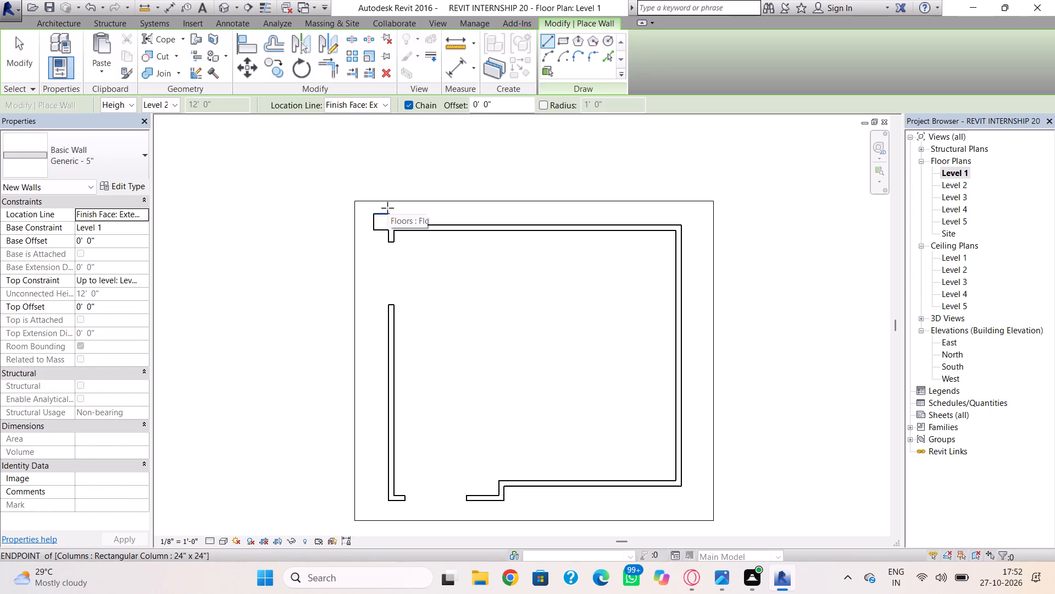
scroll(387, 208, up, 2)
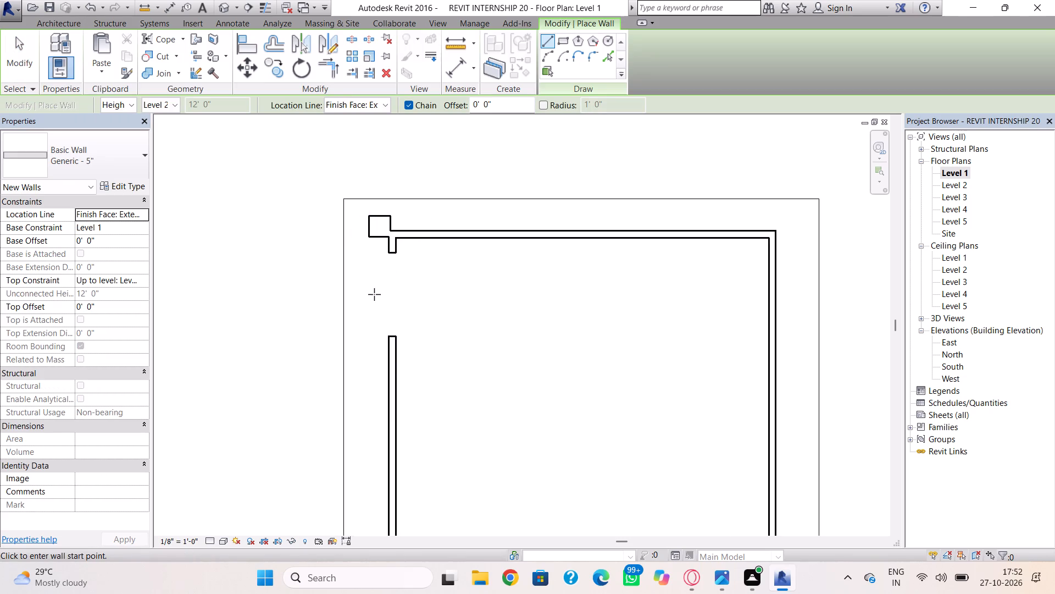
click(385, 359)
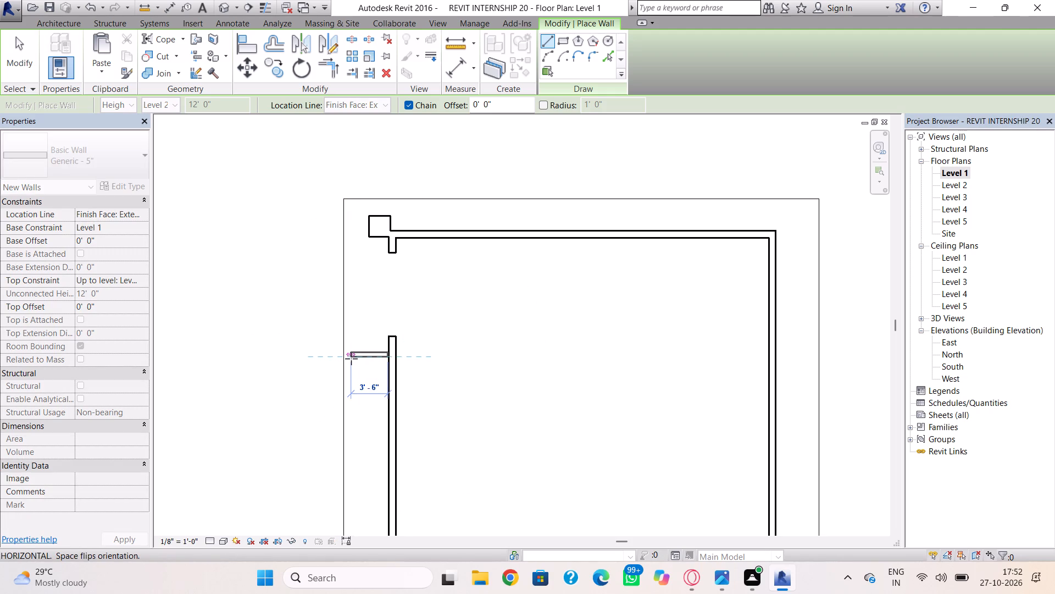
scroll(351, 356, up, 6)
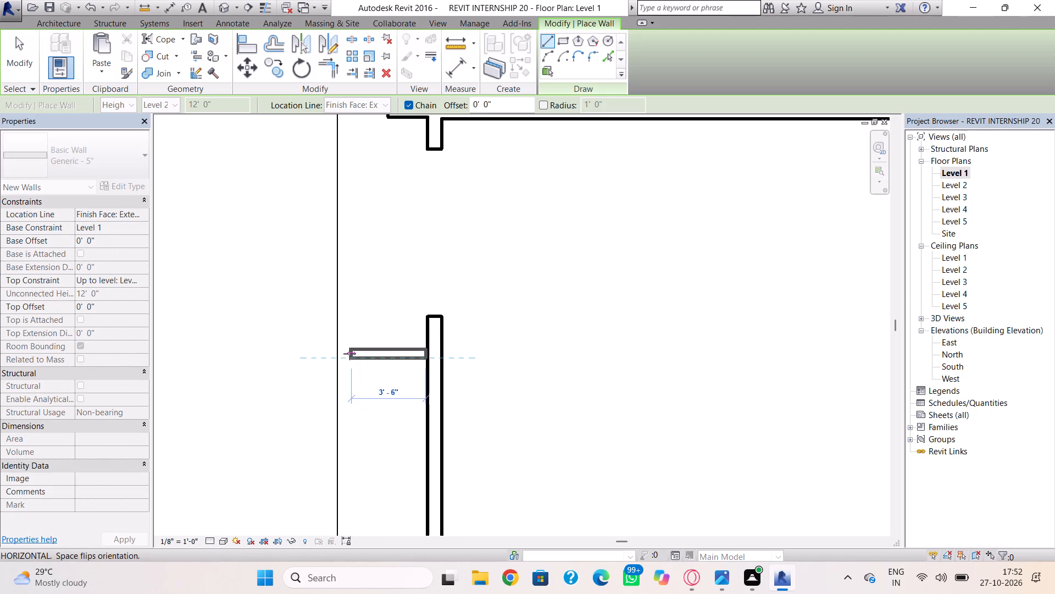
click(349, 354)
Continue the wall chain about 12'-6" parallel to the side wall, then about 1'-9" back to the corner column's face.
scroll(358, 175, down, 1)
middle_drag(356, 184, 351, 351)
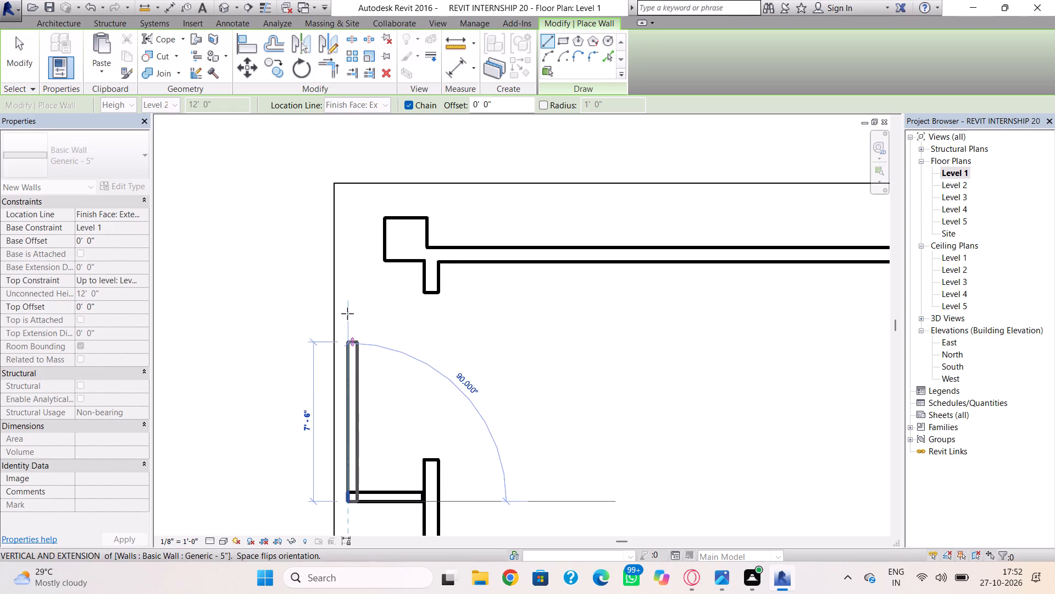
click(354, 232)
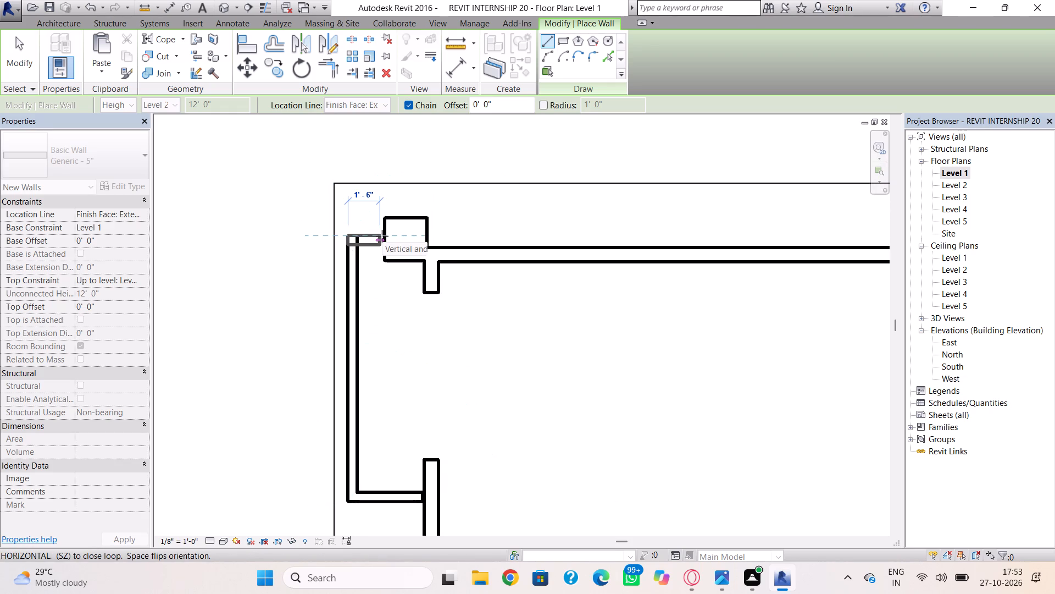
scroll(382, 237, up, 7)
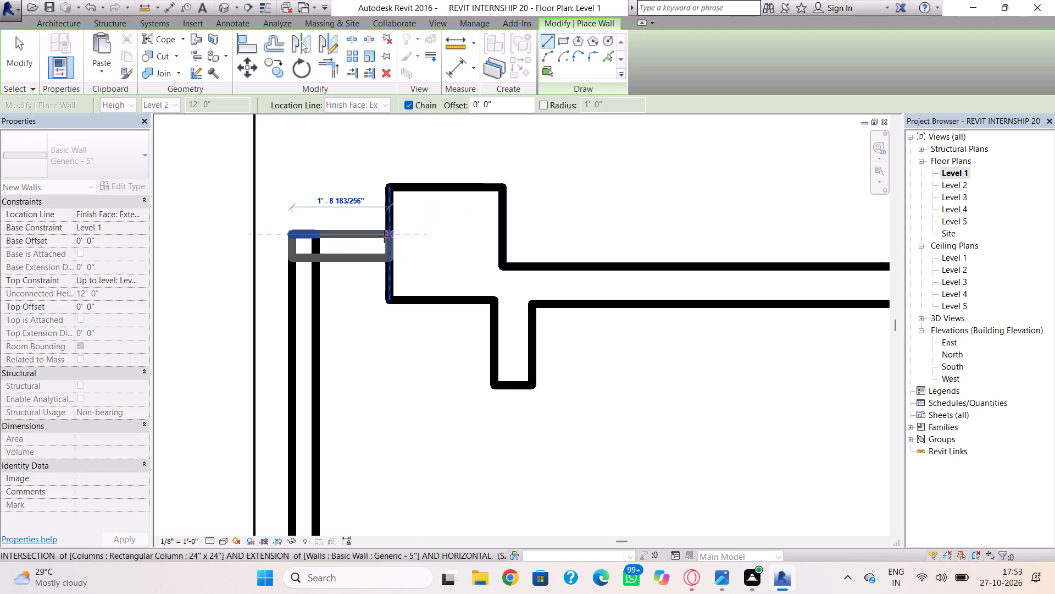
click(384, 237)
key(Escape)
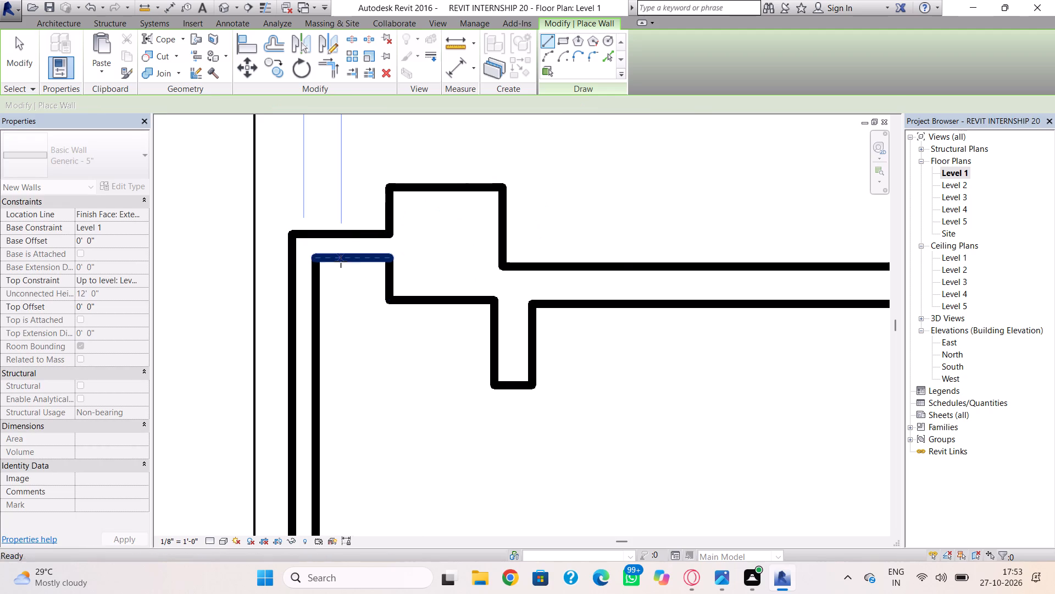
scroll(345, 262, down, 8)
middle_drag(346, 262, 341, 184)
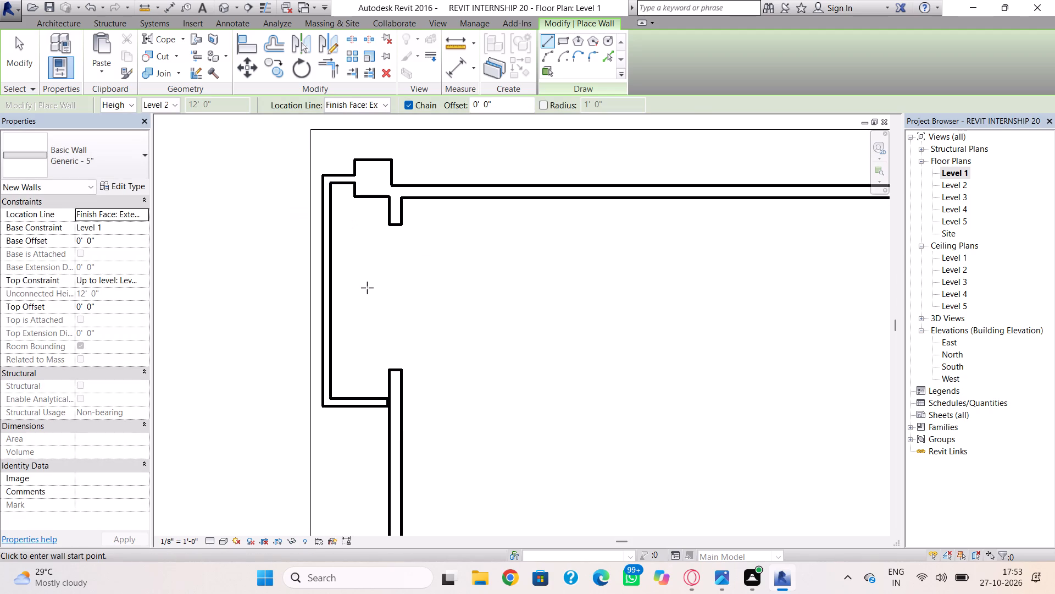
scroll(386, 406, up, 4)
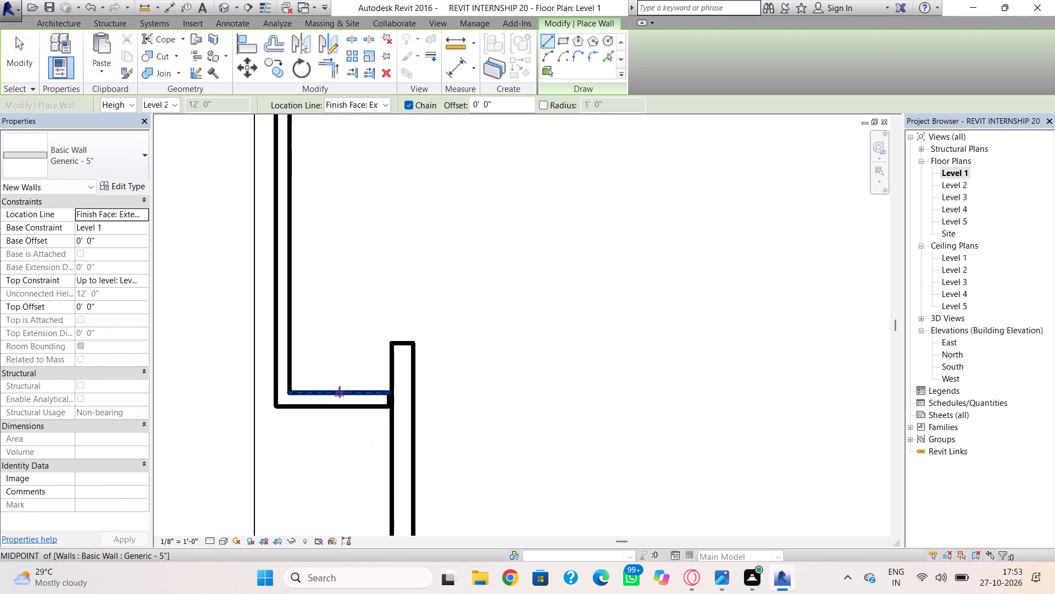
key(Escape)
Change the three new walls enclosing the side doorway to the Generic - 8" wall type.
click(328, 390)
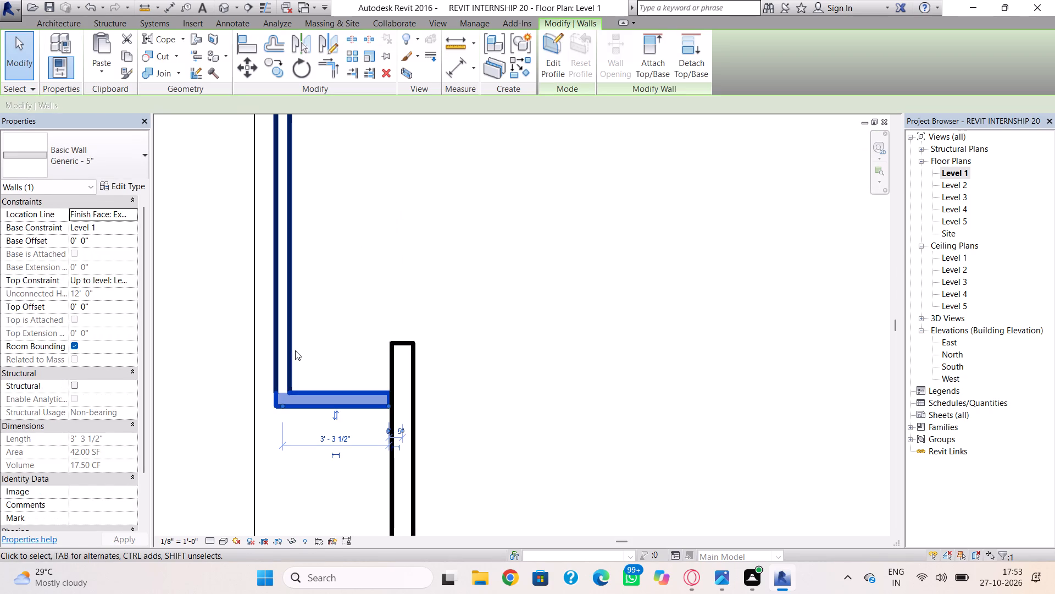
ctrl+click(291, 346)
ctrl+scroll(294, 343, down, 3)
scroll(310, 301, up, 1)
middle_drag(330, 175, 337, 228)
scroll(331, 183, down, 1)
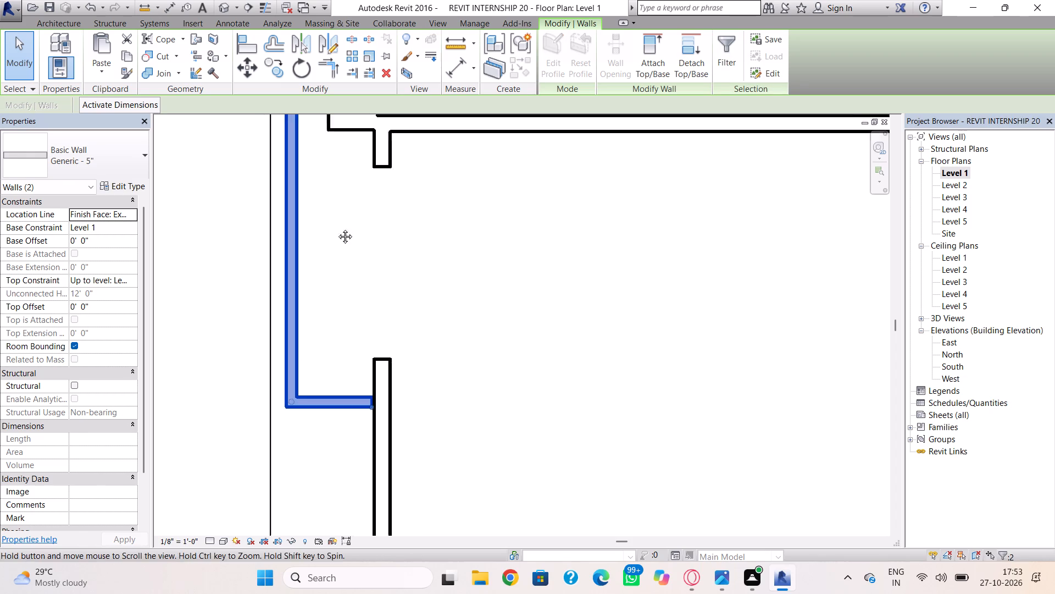
scroll(337, 228, down, 1)
middle_drag(337, 228, 345, 299)
ctrl+drag(329, 212, 330, 217)
click(82, 161)
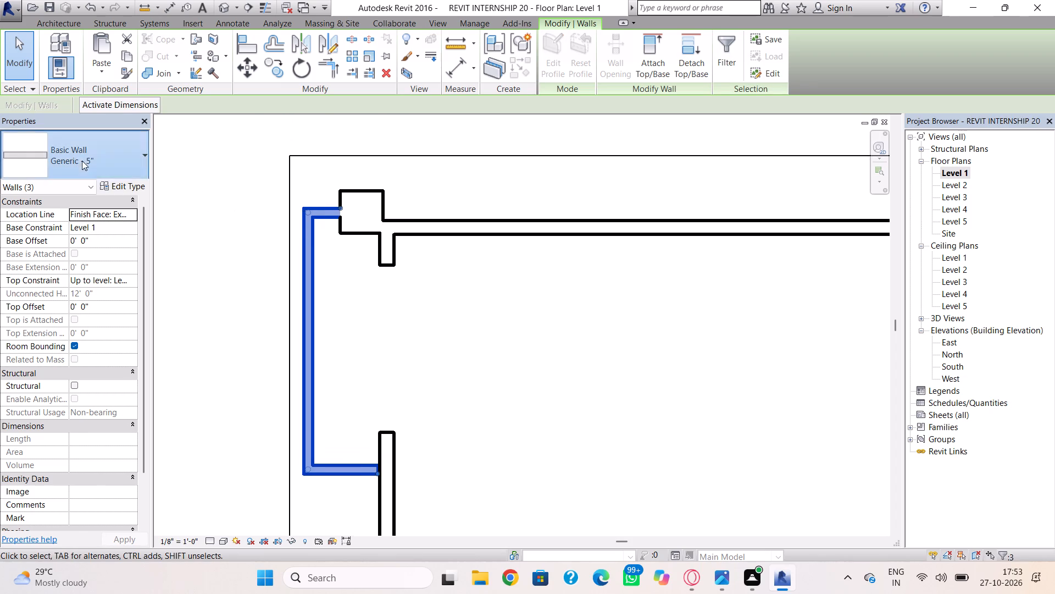
scroll(84, 483, down, 2)
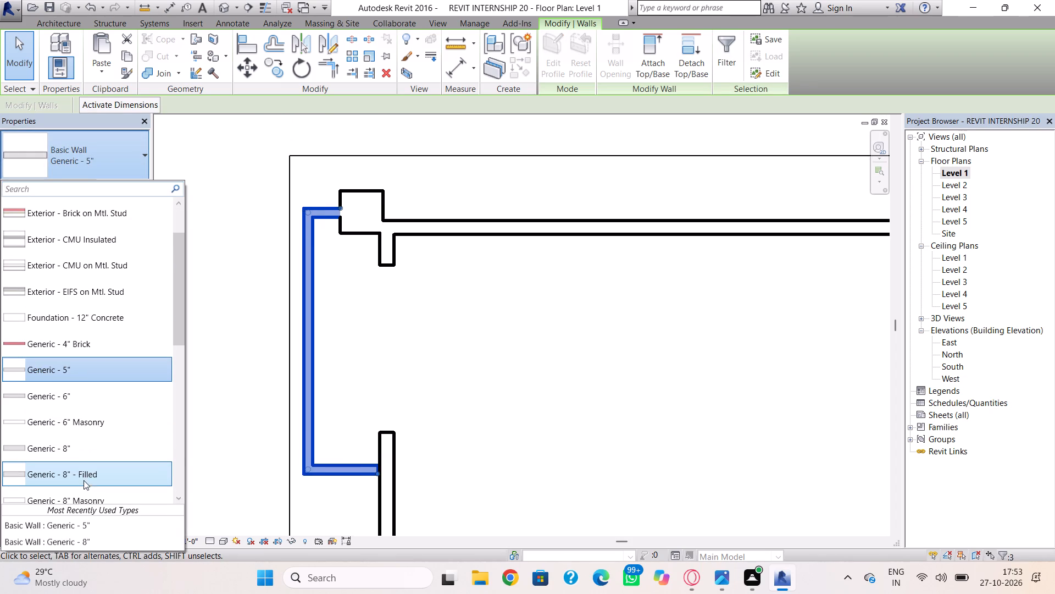
click(103, 448)
key(Escape)
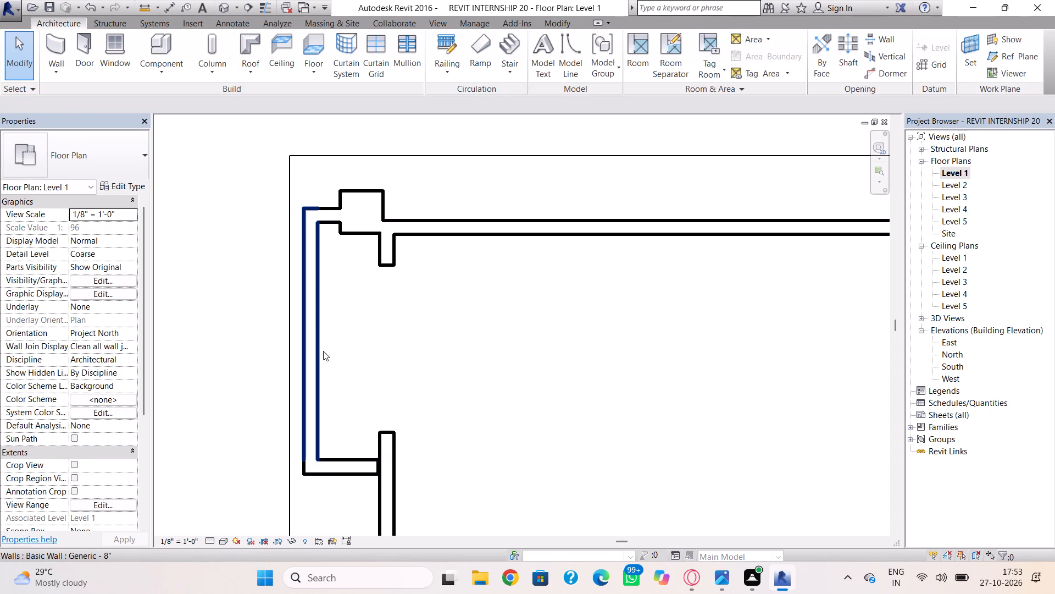
In the 3D view, set the top offset of the three walls enclosing the side doorway to -10'-0".
click(224, 8)
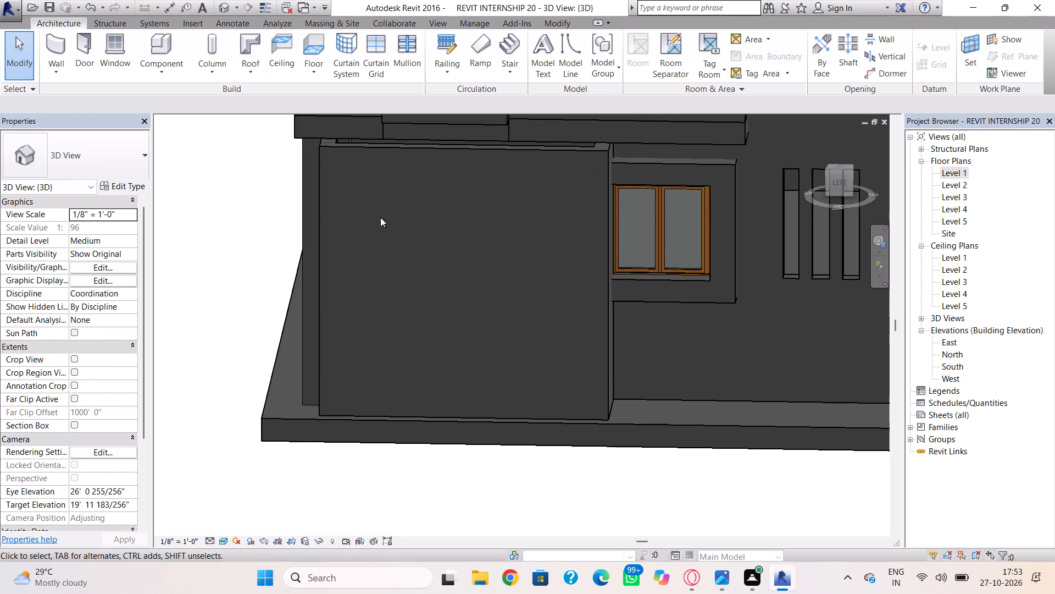
shift+right_drag(339, 296, 387, 314)
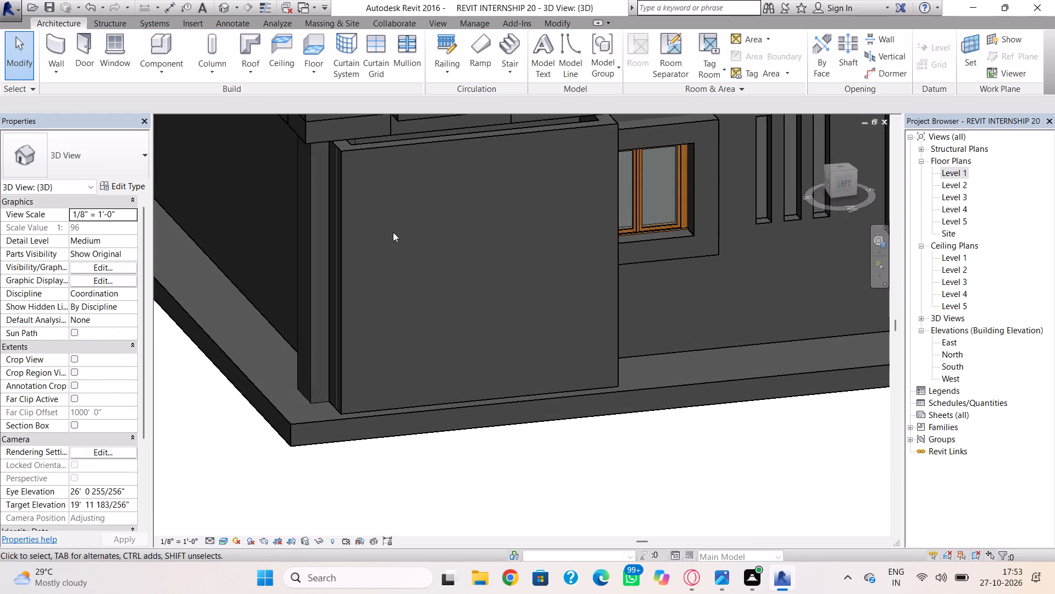
click(371, 151)
shift+right_drag(340, 237, 468, 263)
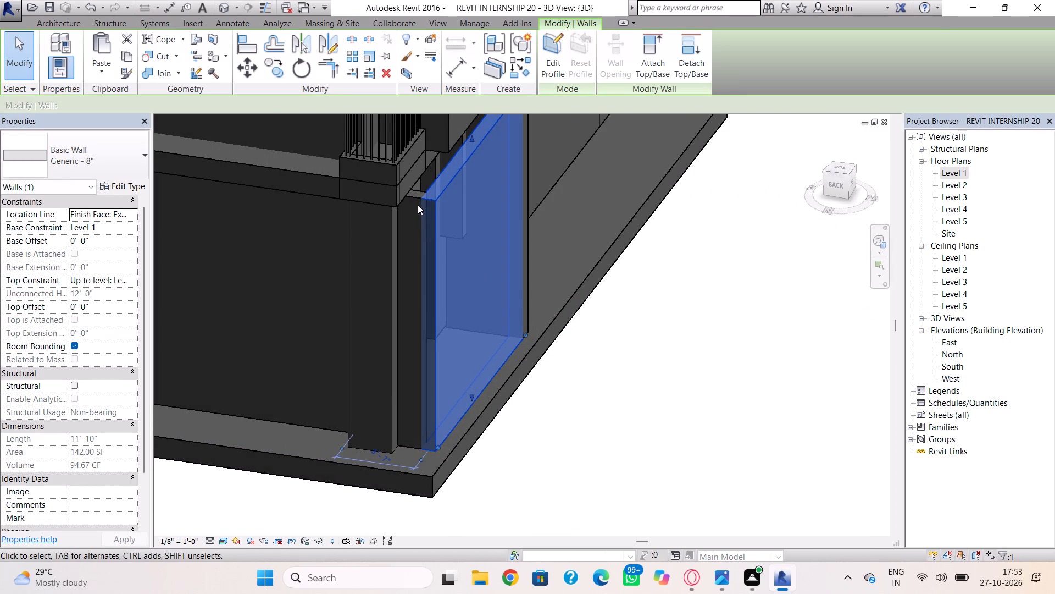
ctrl+click(413, 199)
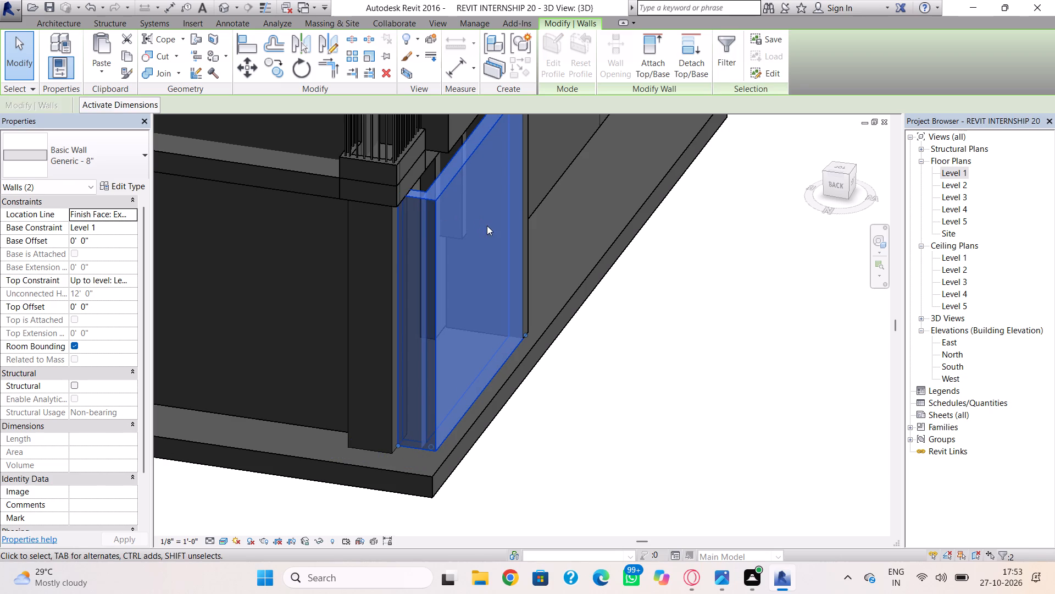
shift+right_drag(488, 226, 224, 237)
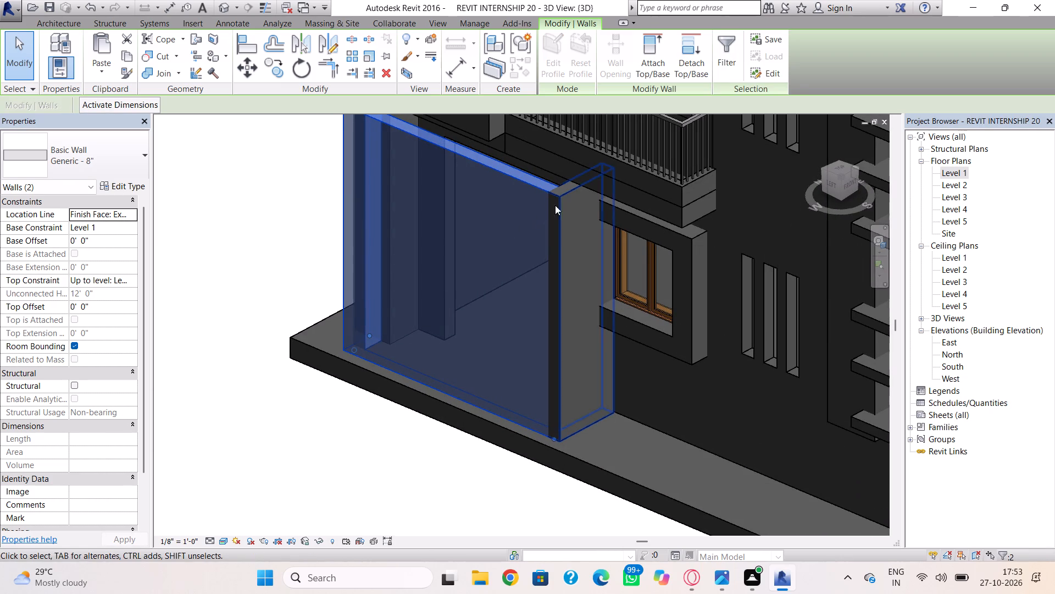
ctrl+click(560, 200)
ctrl+click(568, 198)
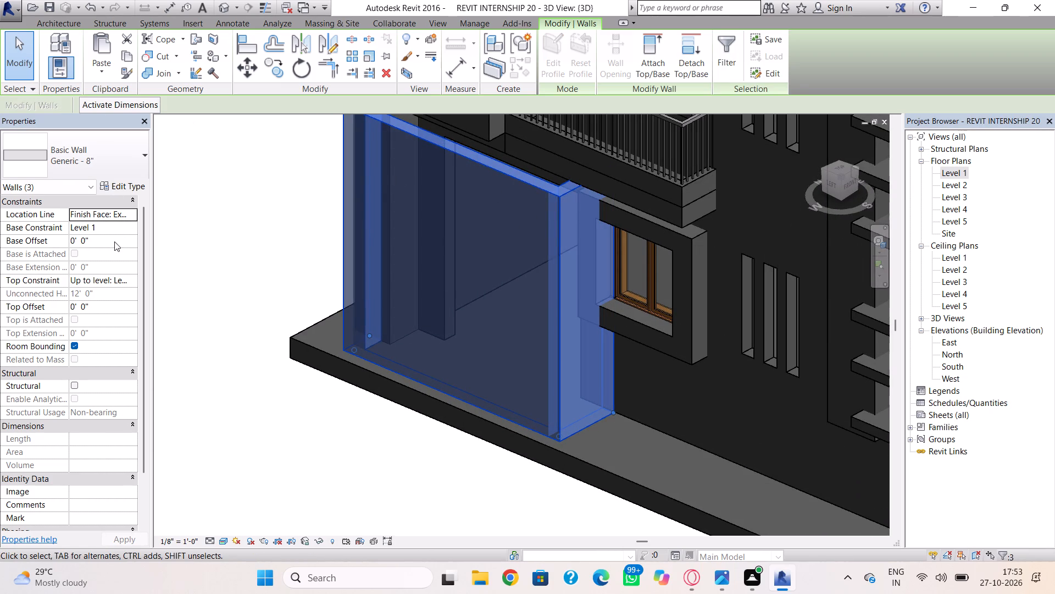
click(109, 306)
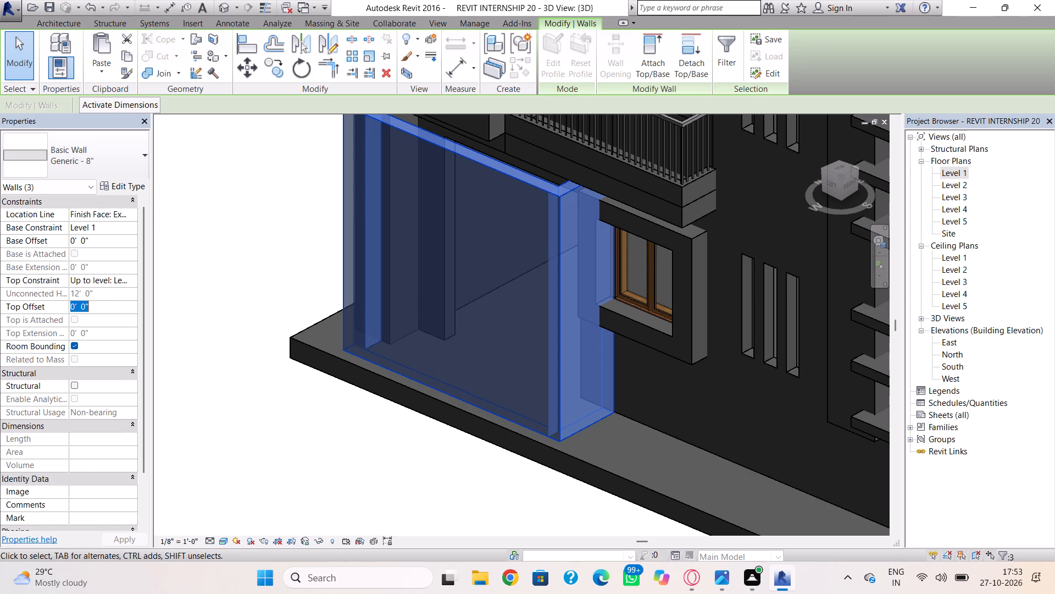
key(minus)
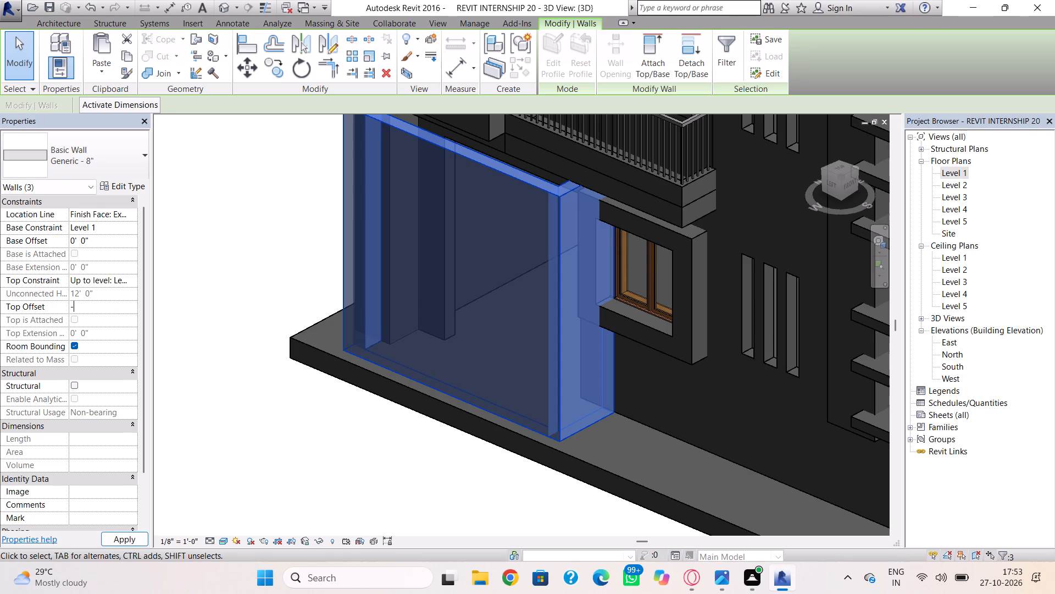
text(10)
key(apostrophe)
key(Return)
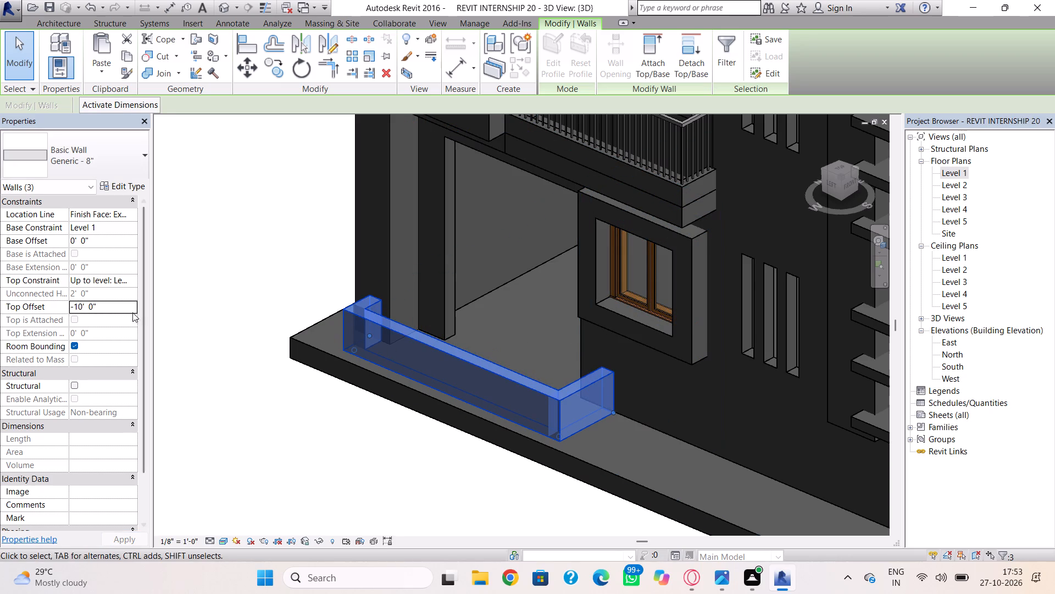
Lower the three doorway enclosure walls further by setting their top offset to -10.5'.
click(115, 306)
key(minus)
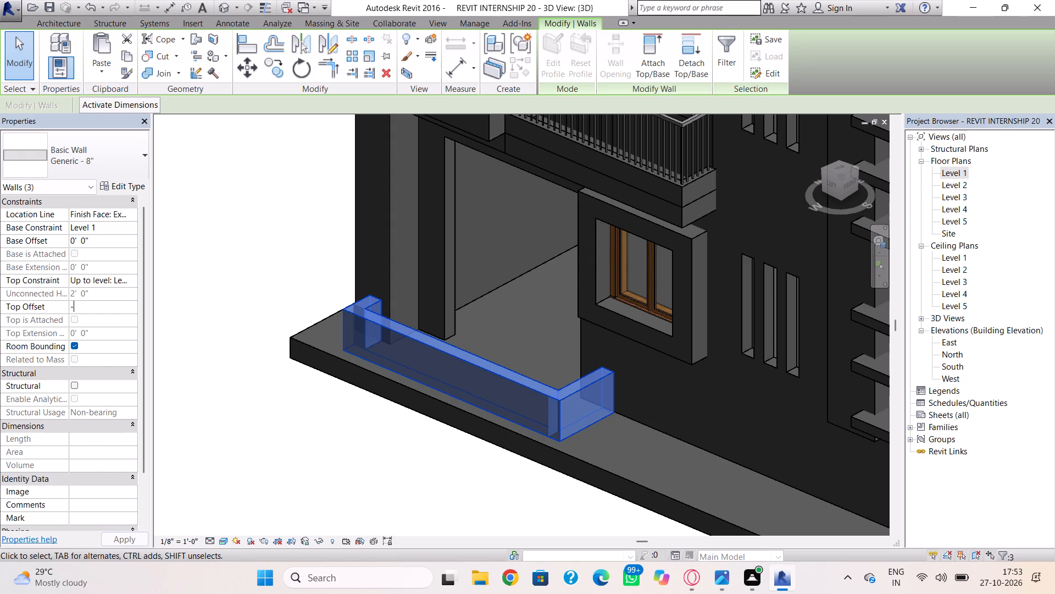
key(1)
text(0.5')
key(Return)
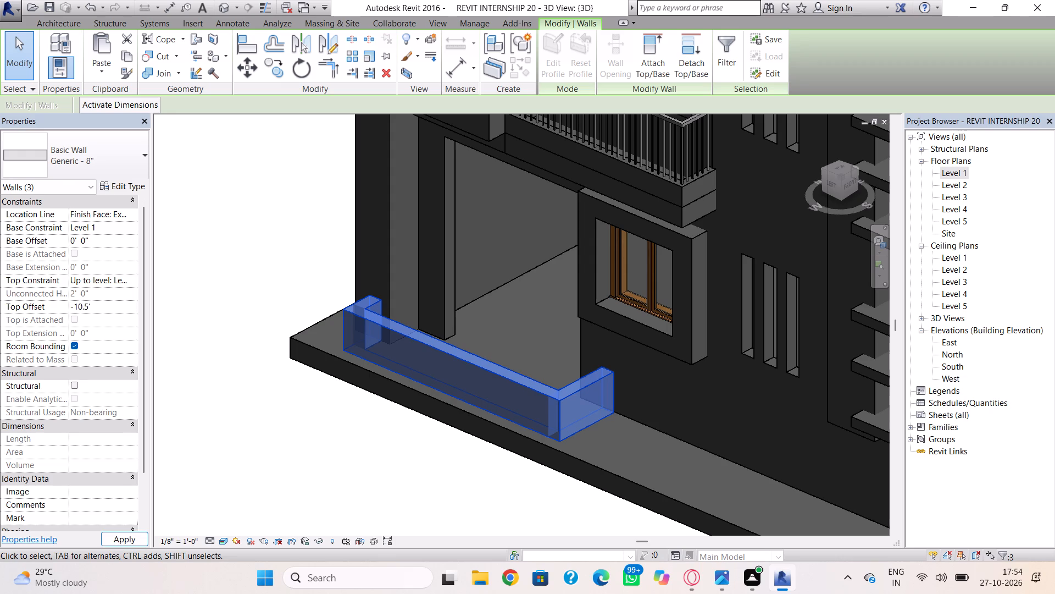
key(Escape)
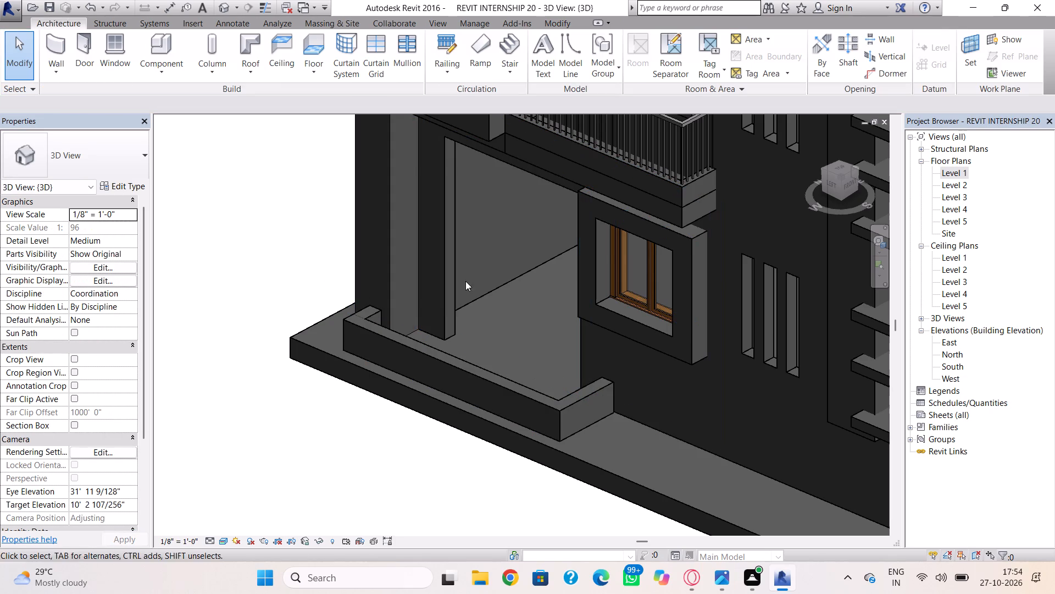
Start a Handrail - Rectangular railing path in the Level 1 plan with a segment about 1'-5" from the corner column along the short wall's centre.
click(453, 46)
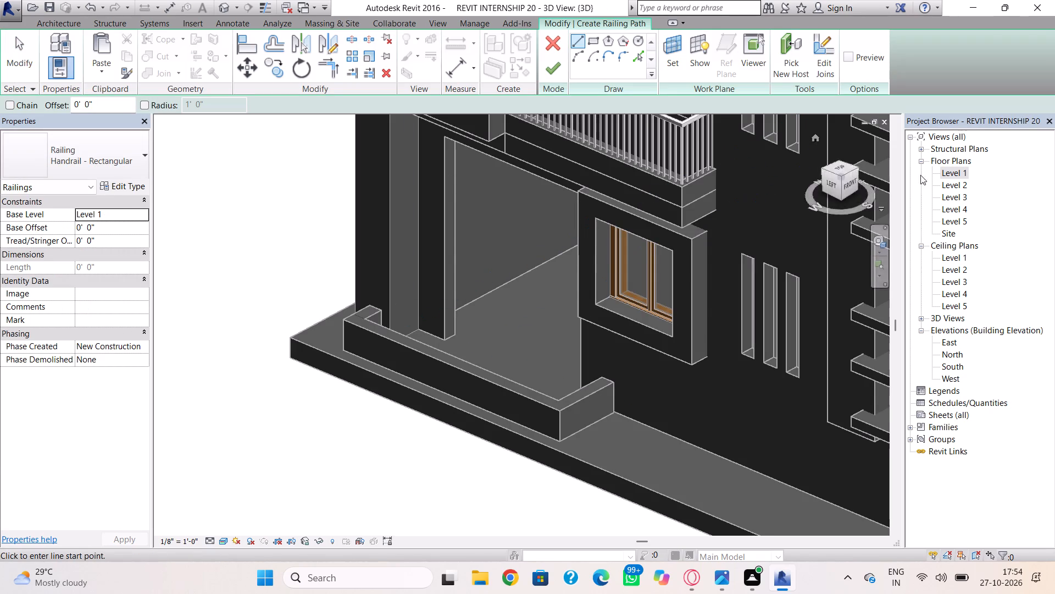
double_click(951, 176)
scroll(543, 270, down, 3)
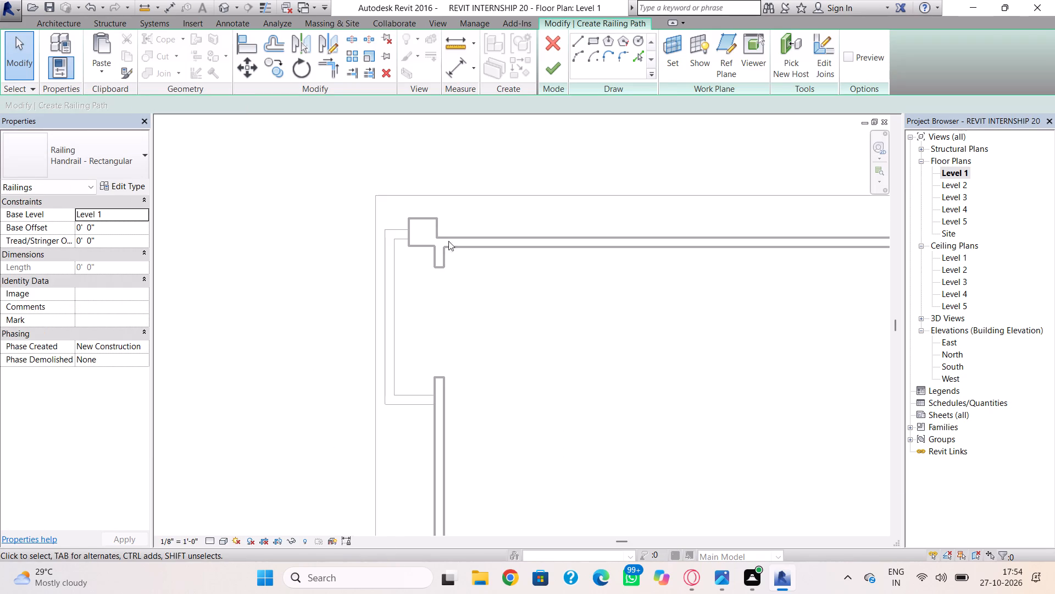
scroll(417, 234, up, 4)
click(580, 40)
scroll(424, 215, up, 4)
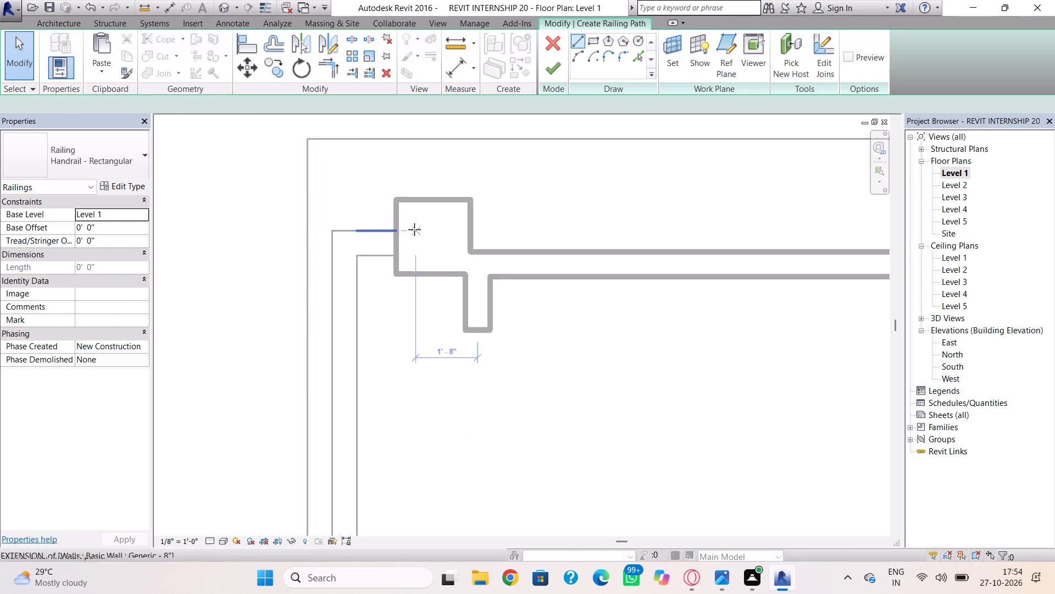
click(388, 246)
click(337, 249)
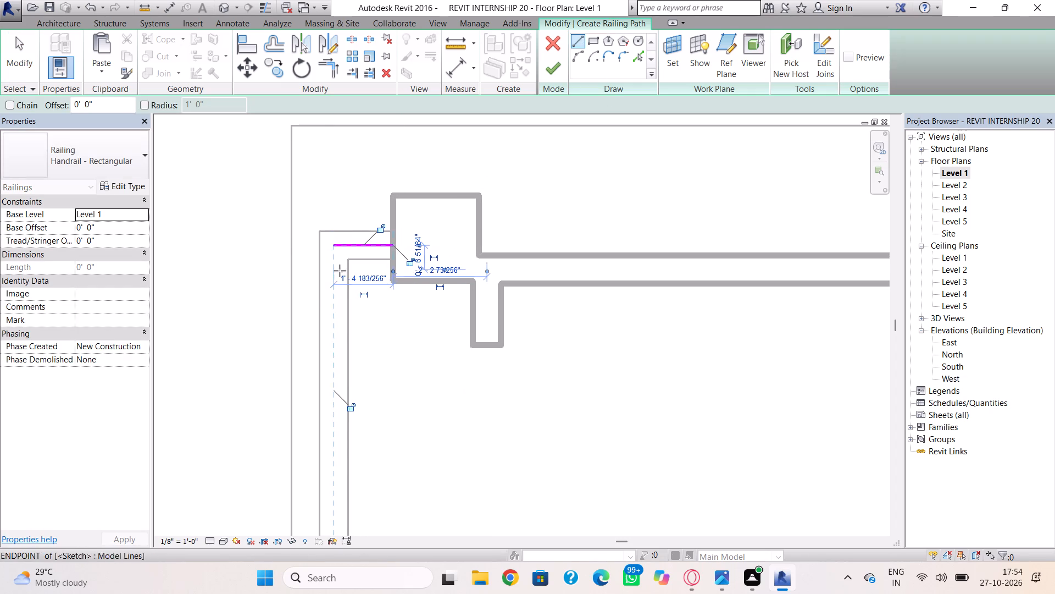
Continue the railing path about 11'-10" along the long low wall's centreline and back to the side wall's face, and finish the sketch.
click(335, 248)
scroll(324, 293, down, 2)
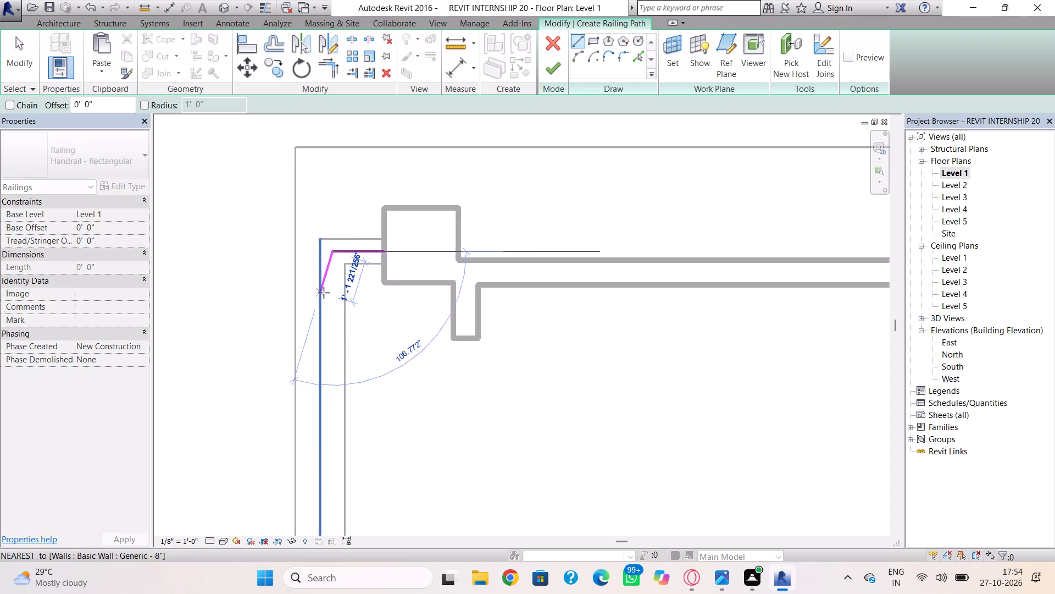
middle_drag(324, 293, 331, 141)
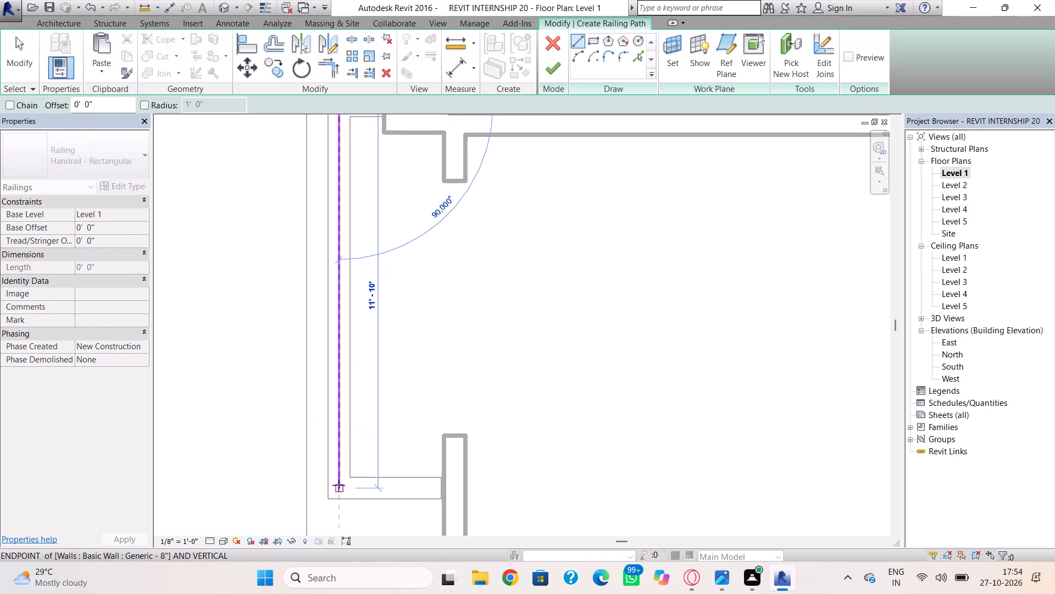
click(341, 489)
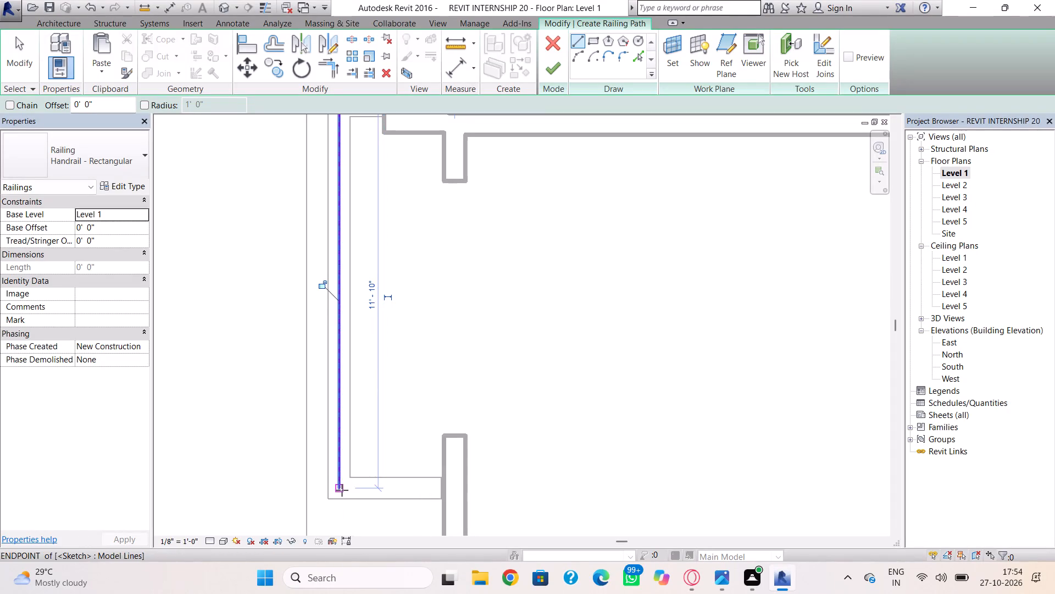
click(341, 489)
click(445, 489)
key(Escape)
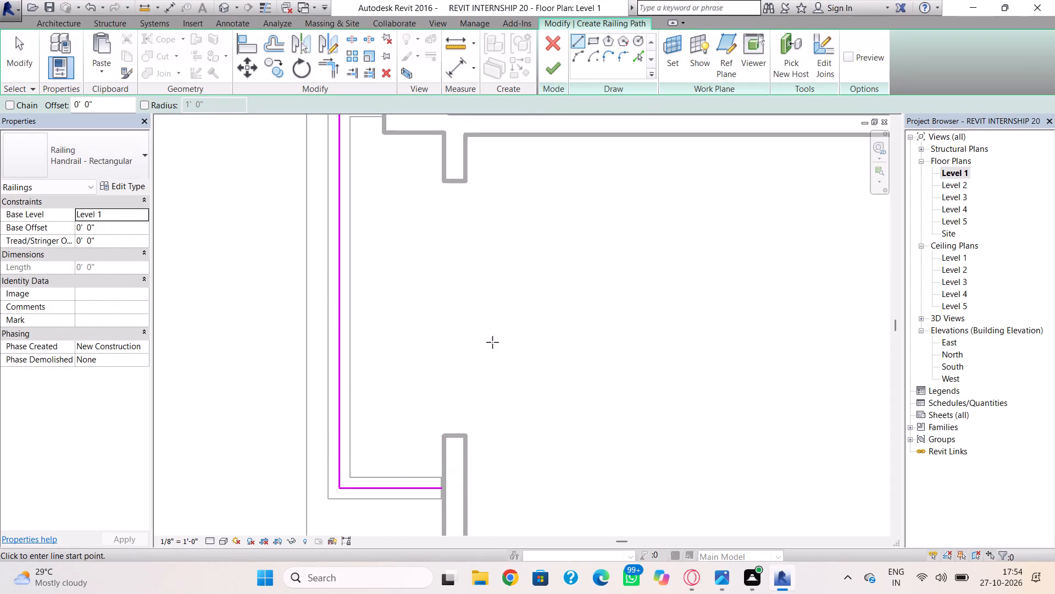
click(560, 69)
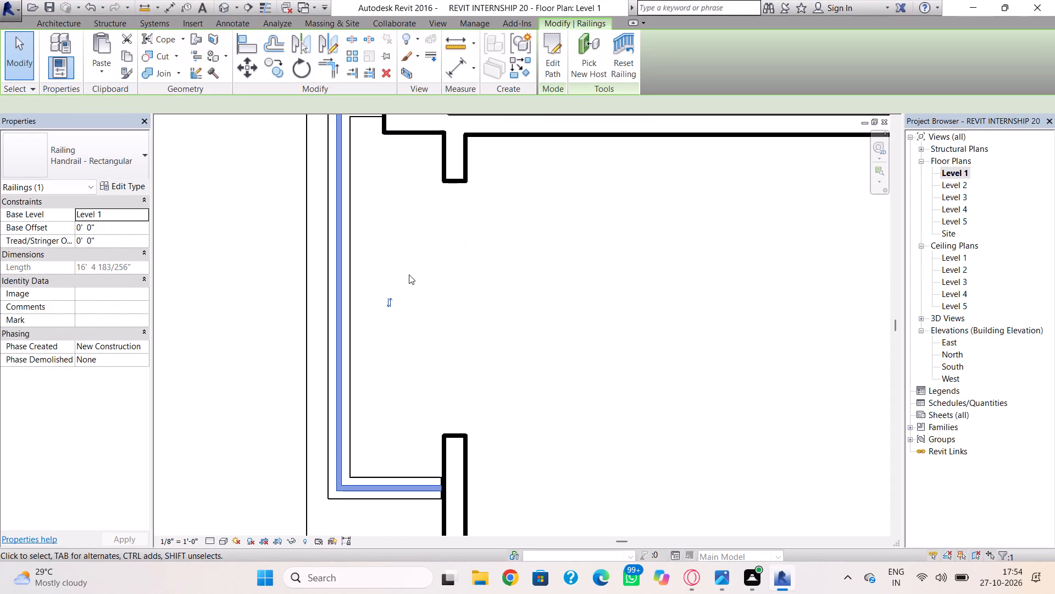
In the 3D view, set the new side-entrance railing's base offset to 2'-0".
click(228, 10)
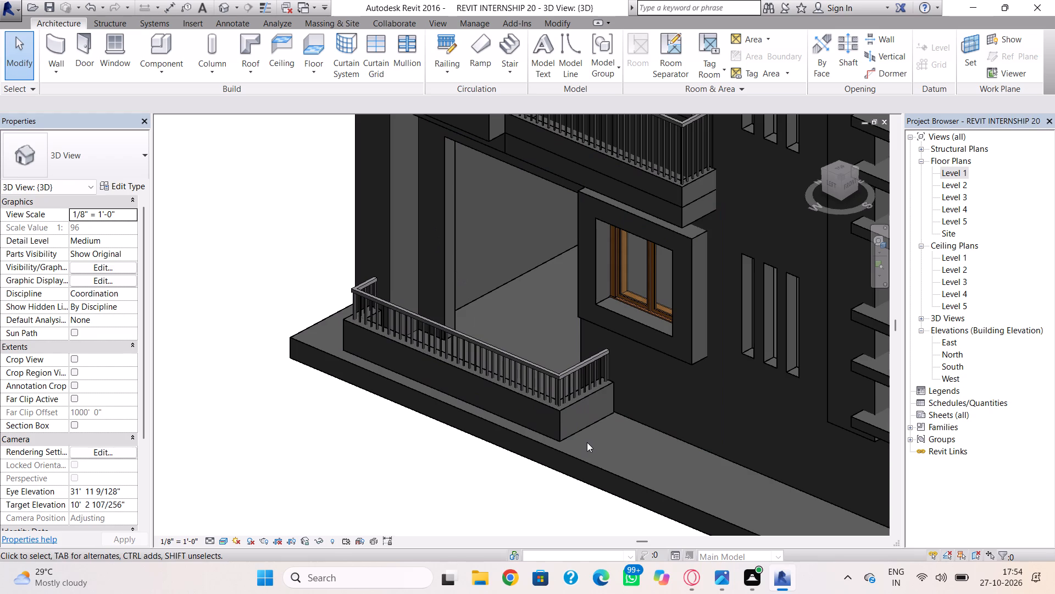
key(Escape)
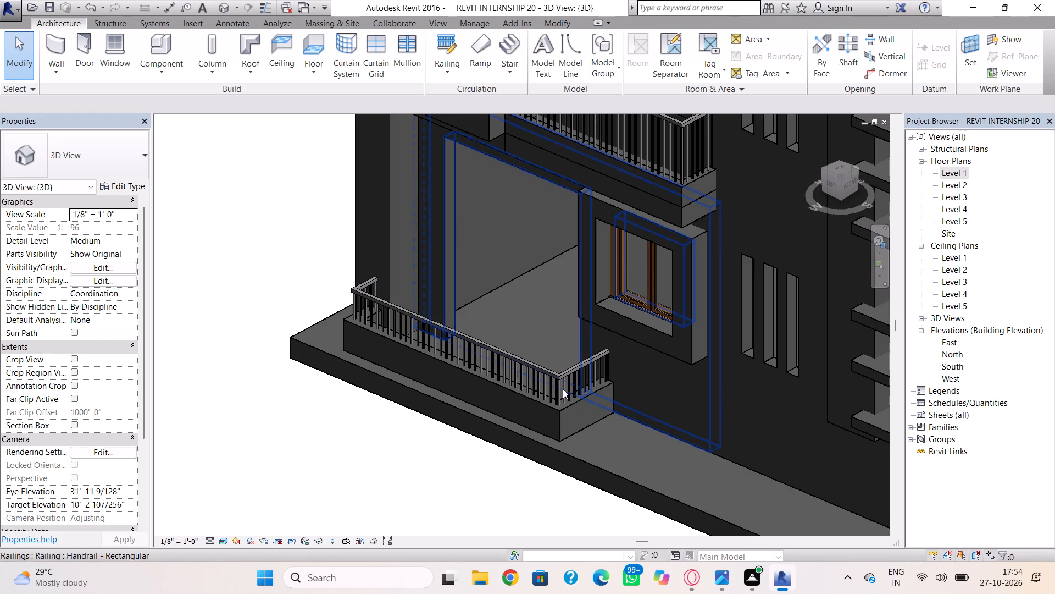
click(562, 386)
key(Escape)
click(539, 370)
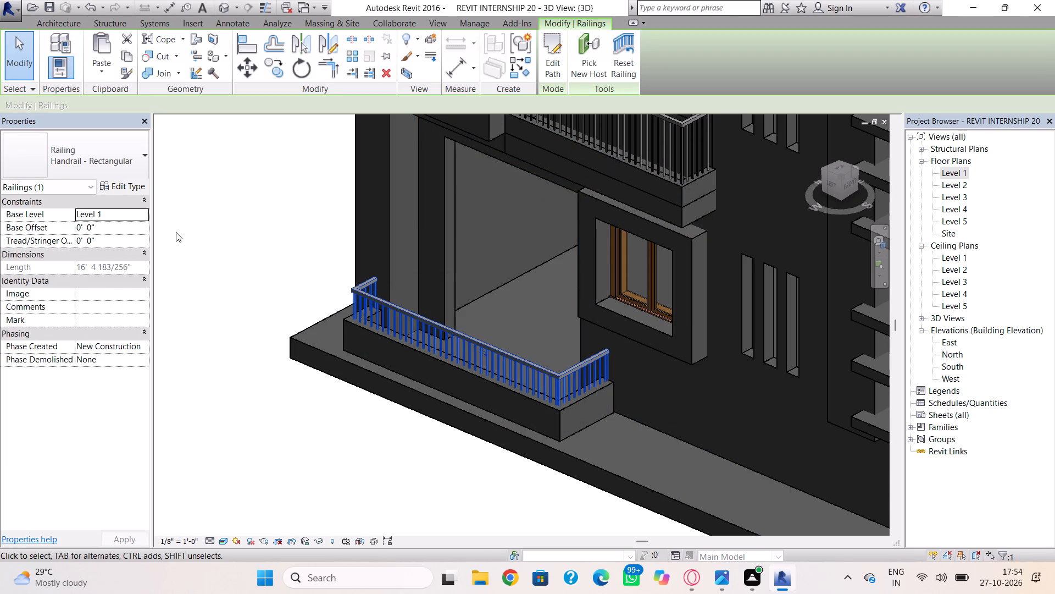
click(106, 228)
key(2)
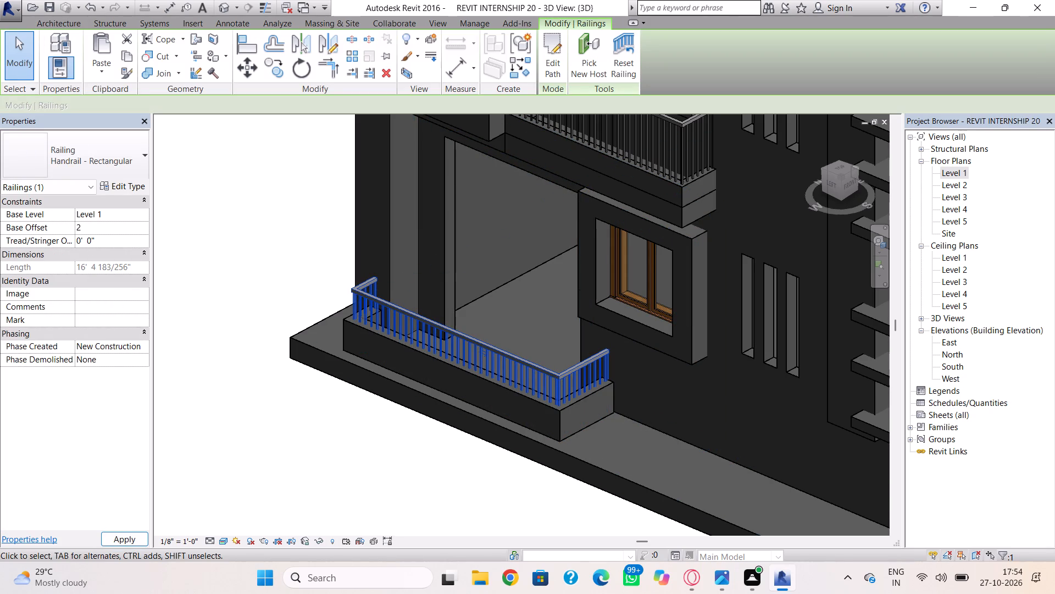
key(apostrophe)
key(Return)
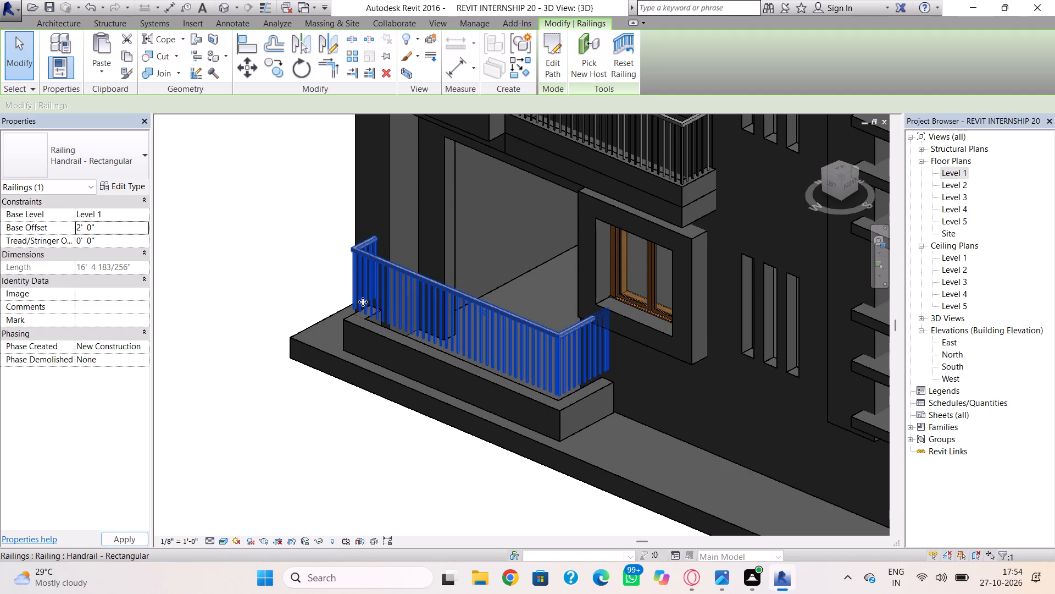
Lower the side-entrance railing by setting its base offset to 1'.
click(128, 229)
text(1')
key(Escape)
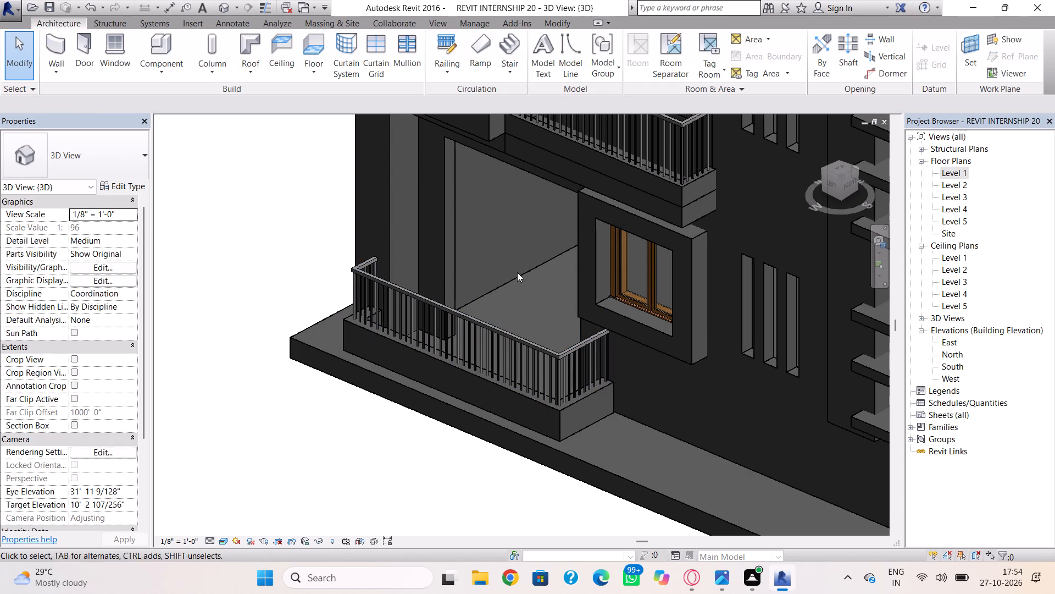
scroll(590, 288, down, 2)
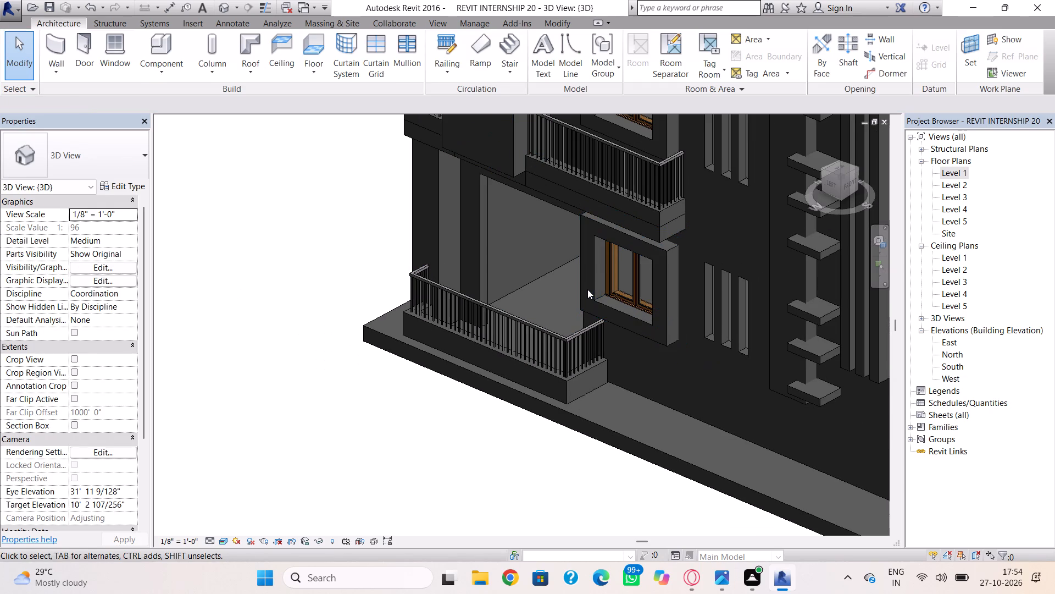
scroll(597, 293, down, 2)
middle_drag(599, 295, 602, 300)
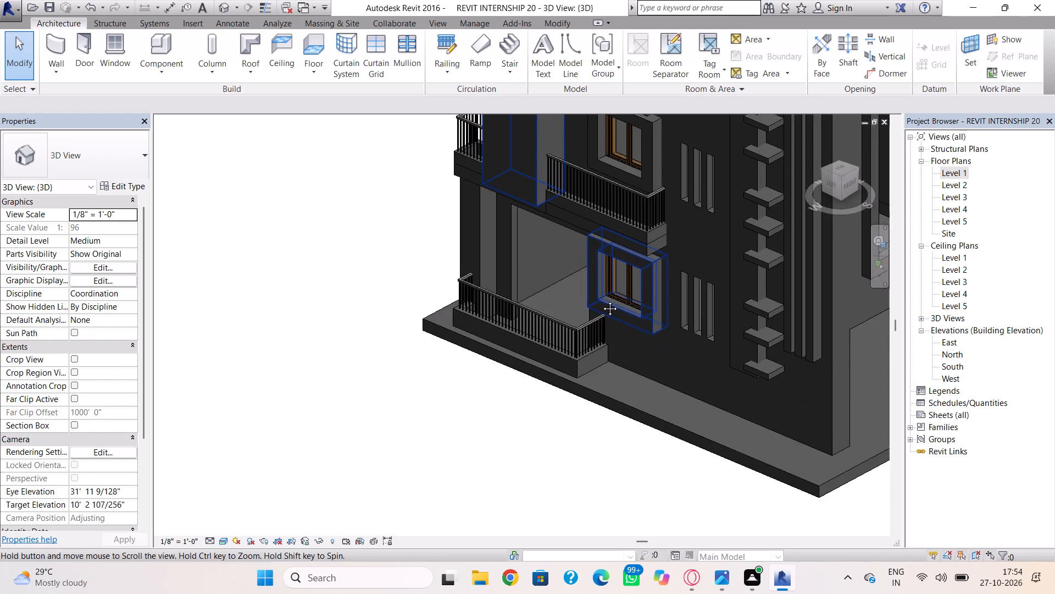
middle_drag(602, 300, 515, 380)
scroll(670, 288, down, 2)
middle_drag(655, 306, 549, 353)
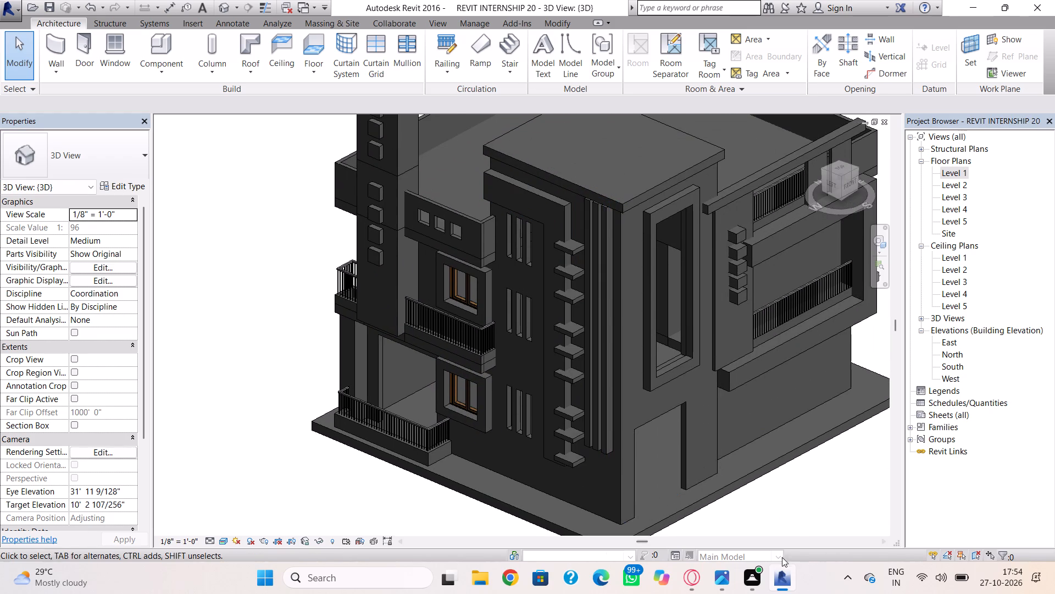
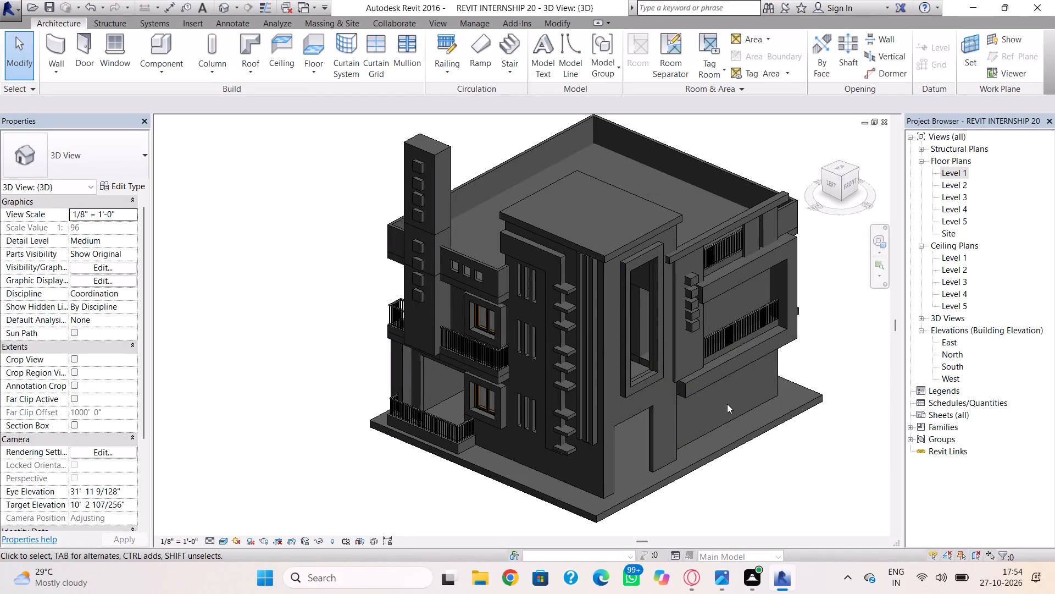
Place a Casement Dbl with Trim 48" x 48" window on the ground-floor front wall, about 9'-6" from the tower-side end.
shift+right_drag(729, 402, 725, 403)
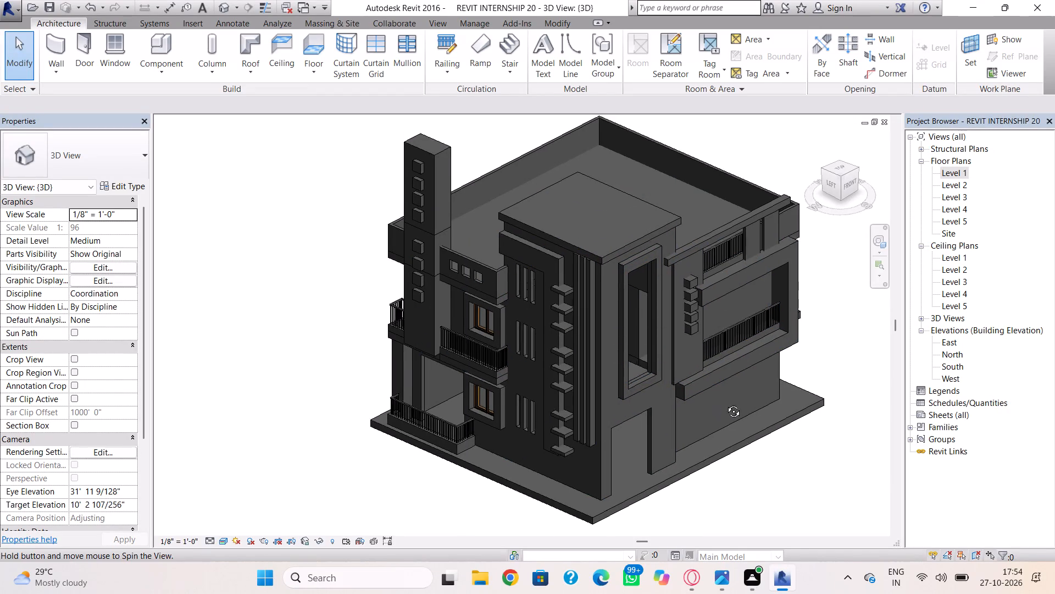
shift+right_drag(725, 403, 630, 355)
scroll(630, 355, down, 2)
middle_drag(630, 355, 632, 320)
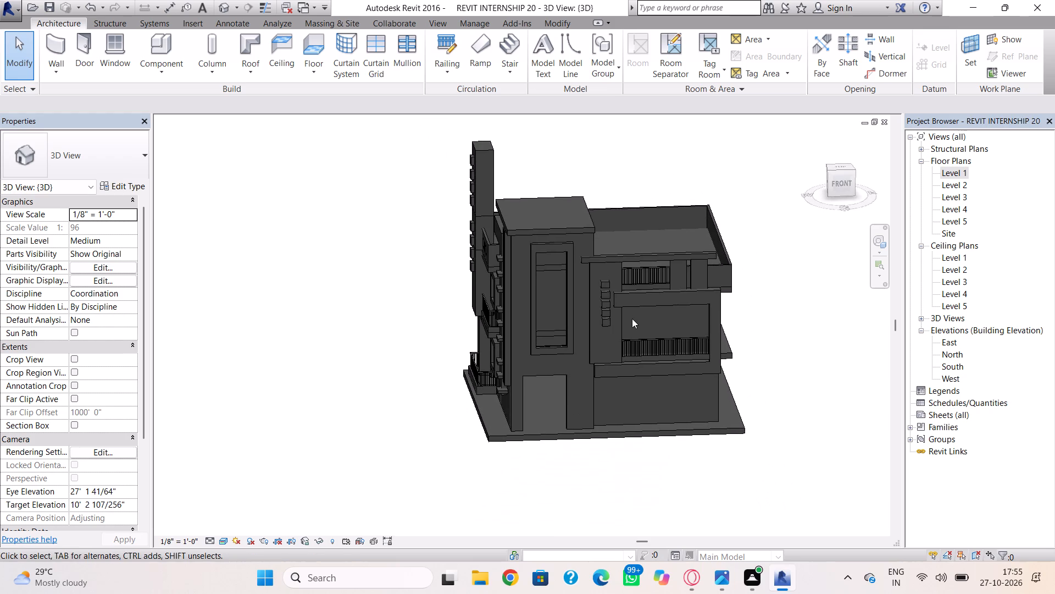
click(843, 185)
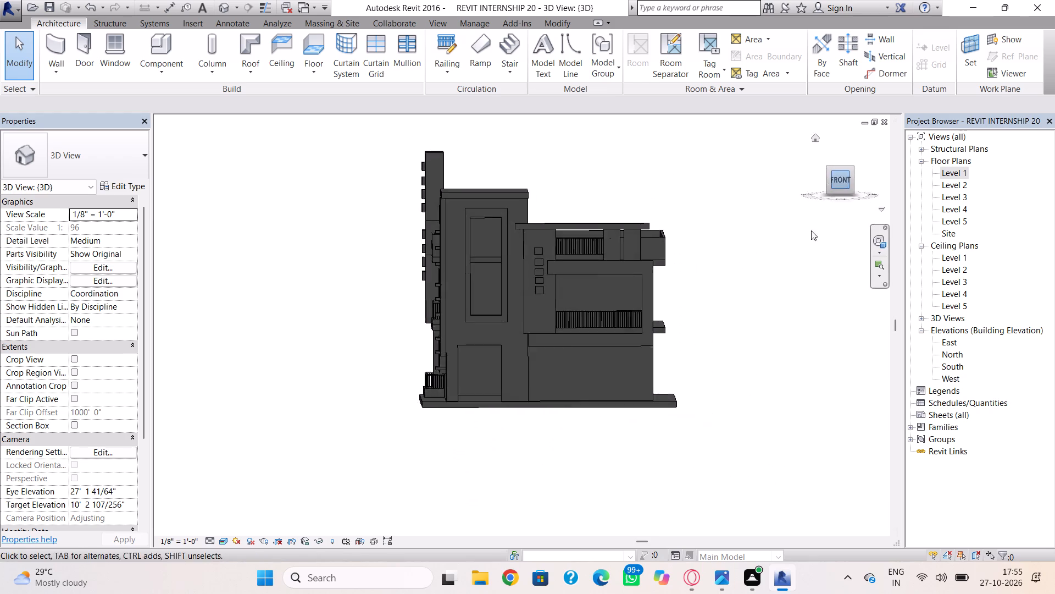
scroll(531, 350, up, 3)
middle_drag(531, 350, 515, 298)
scroll(515, 298, up, 1)
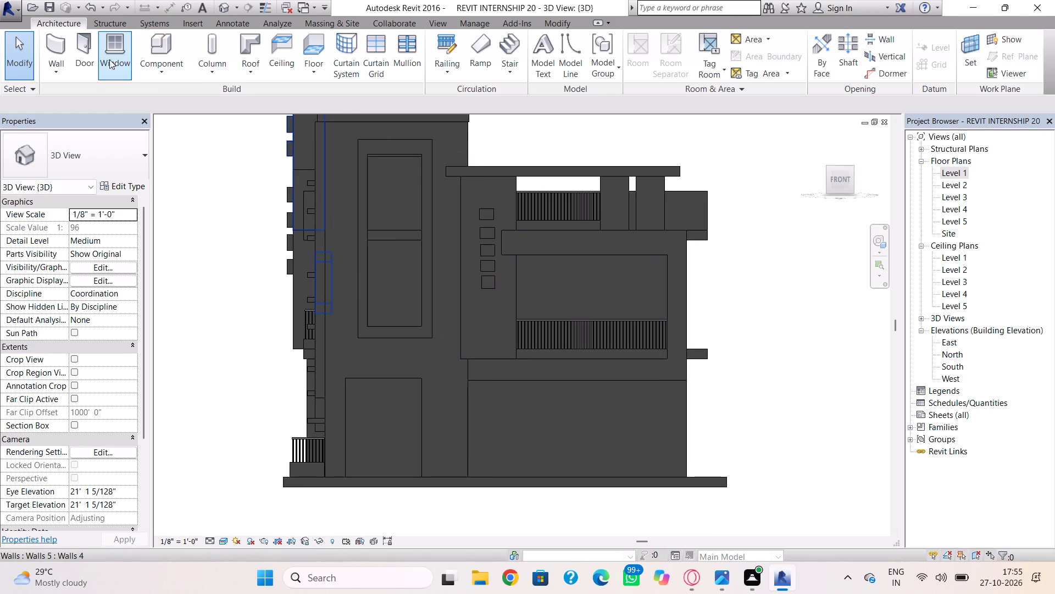
click(117, 52)
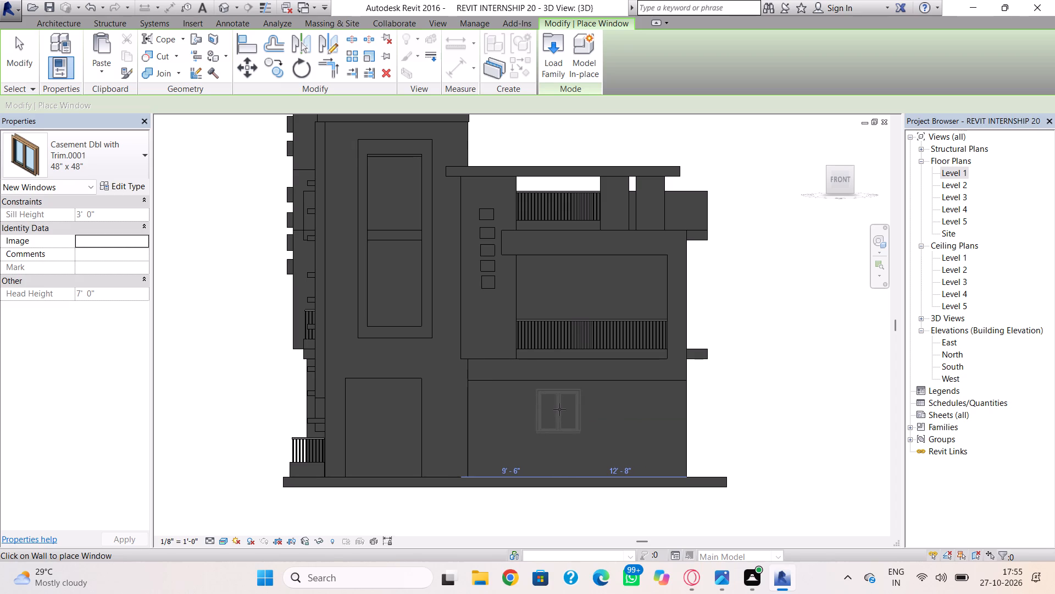
click(559, 409)
key(Escape)
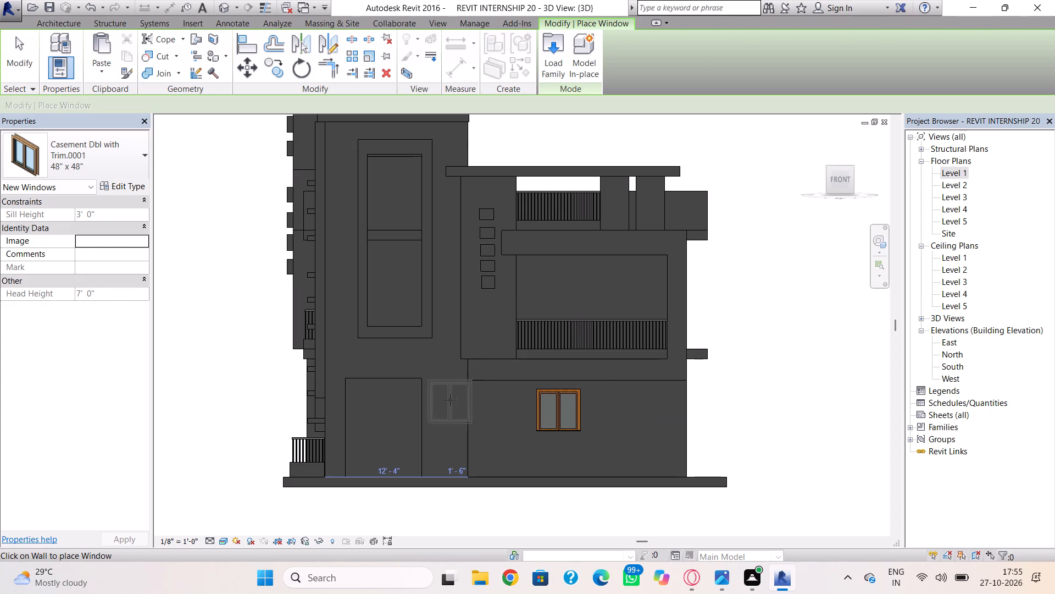
key(Escape)
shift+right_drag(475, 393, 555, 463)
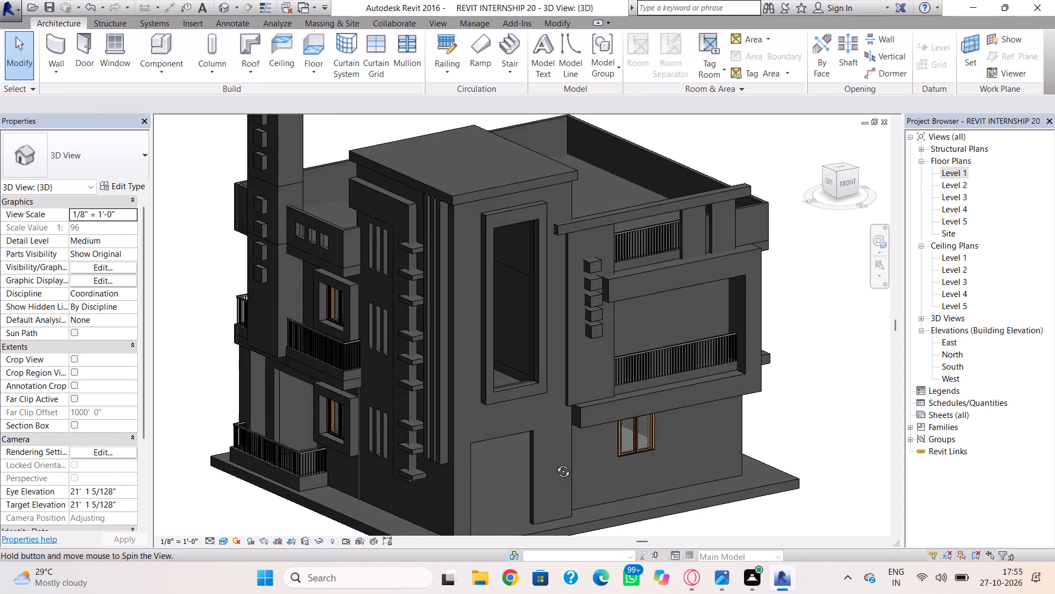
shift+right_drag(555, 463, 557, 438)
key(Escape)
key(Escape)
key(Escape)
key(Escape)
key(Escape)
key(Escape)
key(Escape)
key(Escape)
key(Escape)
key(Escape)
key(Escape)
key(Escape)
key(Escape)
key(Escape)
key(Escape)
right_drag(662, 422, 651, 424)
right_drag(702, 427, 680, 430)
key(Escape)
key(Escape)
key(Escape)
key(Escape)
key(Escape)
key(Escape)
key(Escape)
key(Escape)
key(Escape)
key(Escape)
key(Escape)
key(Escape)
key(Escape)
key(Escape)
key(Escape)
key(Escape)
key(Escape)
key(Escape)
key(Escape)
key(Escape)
Nudge the new front window to about 10'-6" from the wall's tower-side end, with a sill height of about 4'-0".
right_drag(699, 419, 660, 438)
right_drag(702, 425, 658, 421)
shift+right_drag(736, 422, 698, 421)
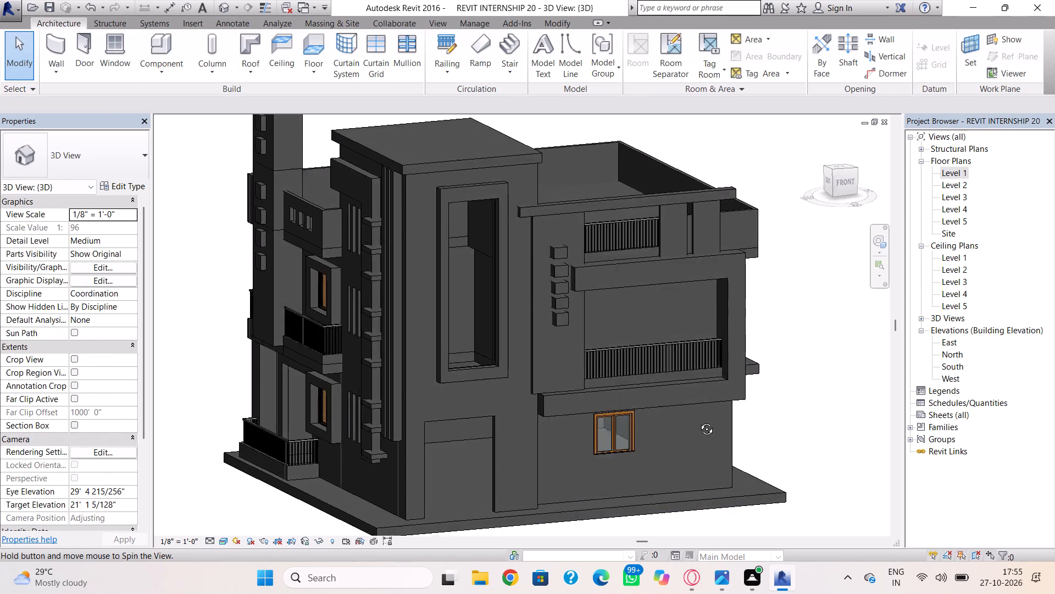
shift+right_drag(698, 421, 671, 367)
click(597, 424)
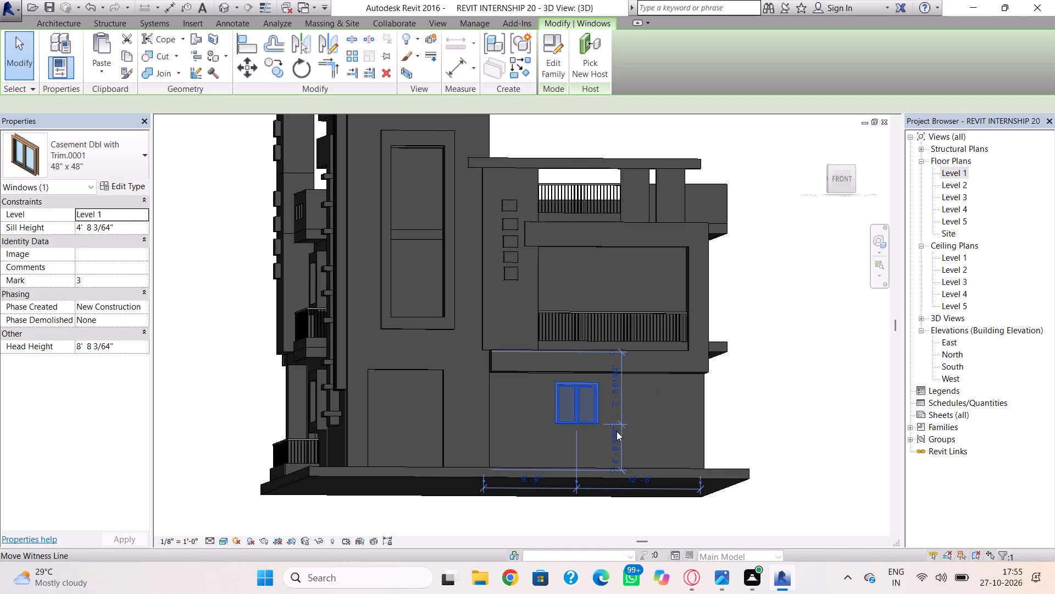
key(Down)
key(Down)
key(Down)
click(658, 425)
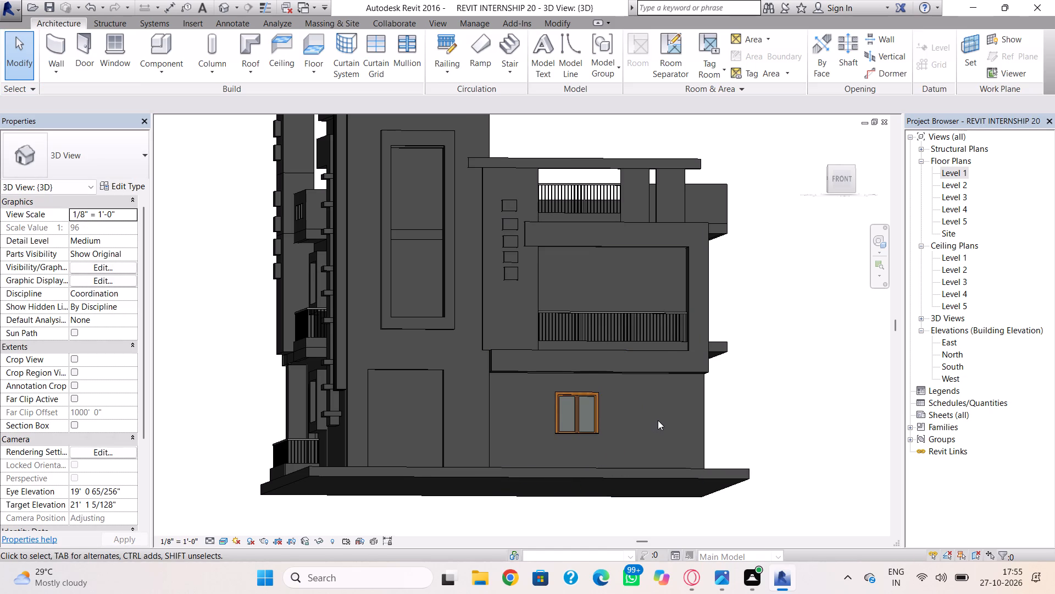
click(592, 410)
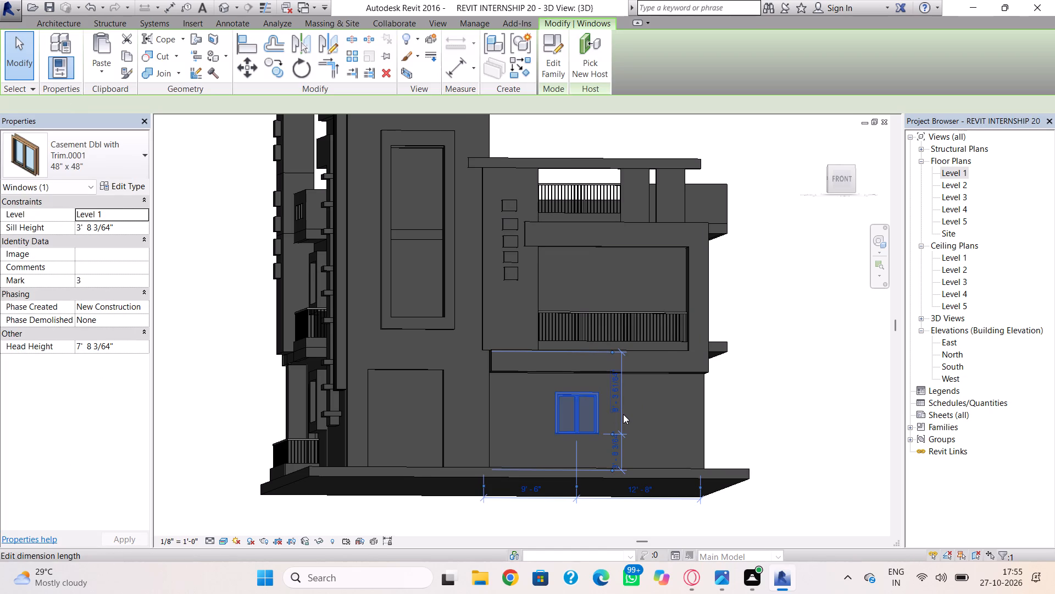
key(Right)
key(Right)
key(Right)
key(Up)
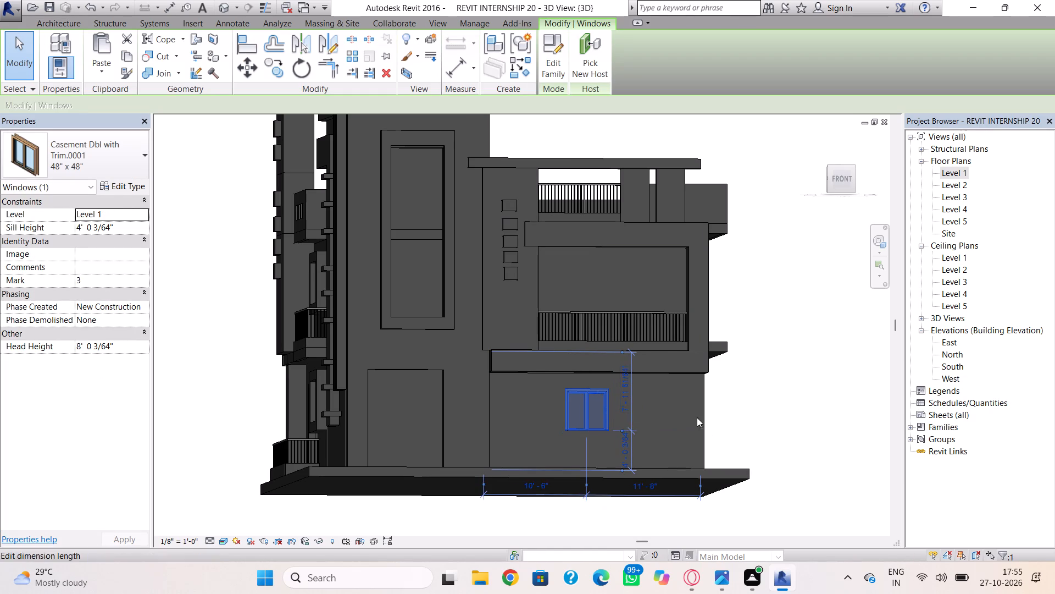
click(741, 418)
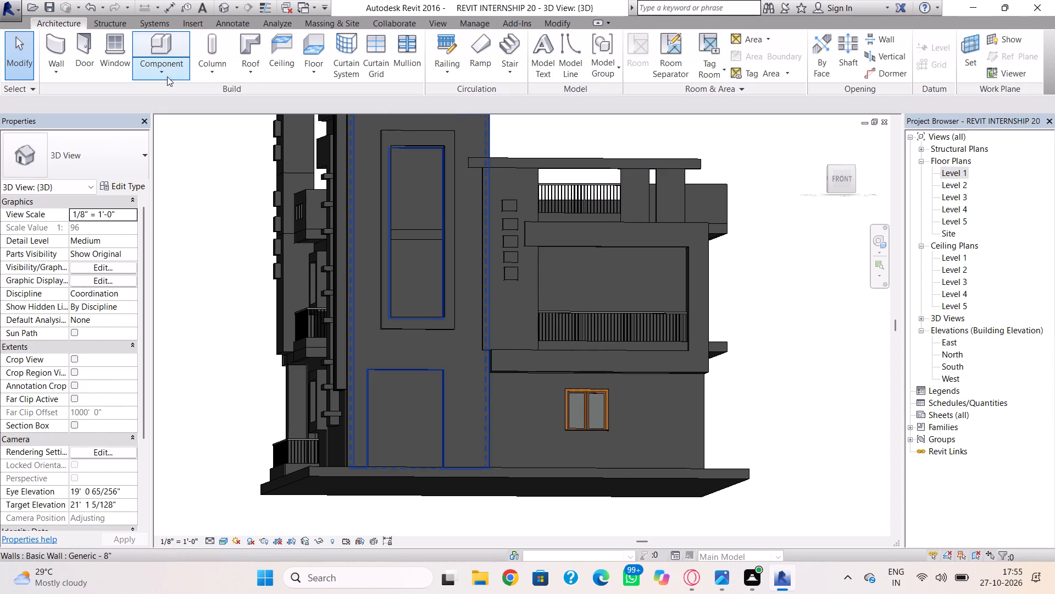
Start an in-place model in the Walls family category with the default name.
click(169, 77)
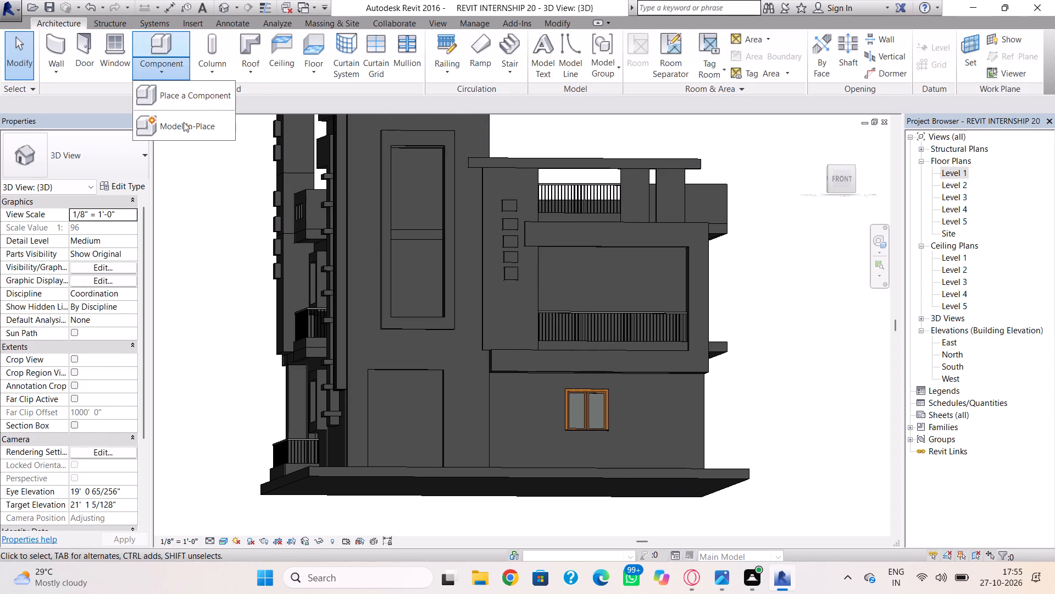
click(184, 123)
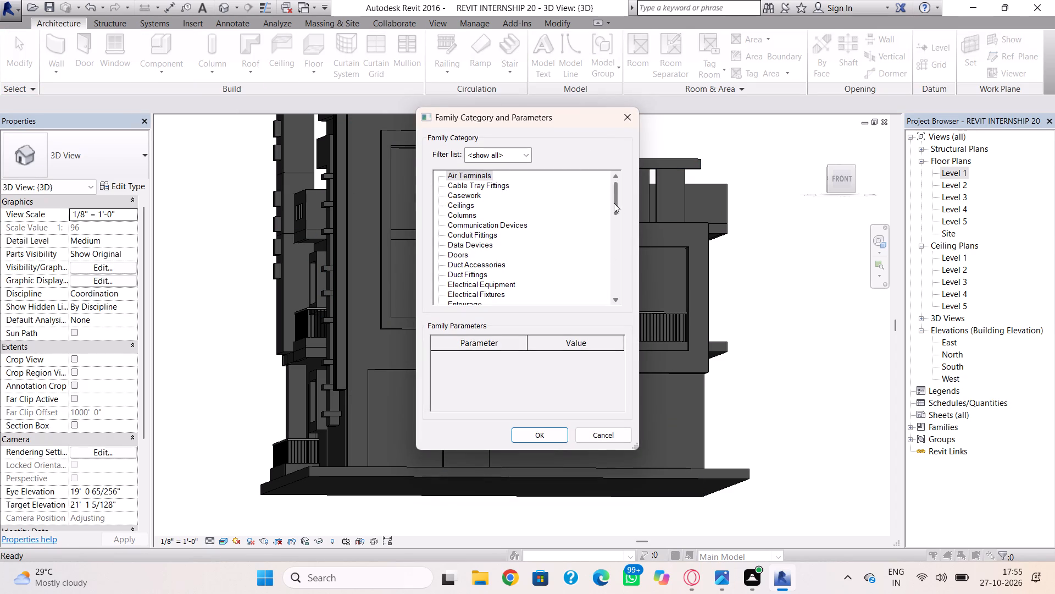
drag(614, 203, 615, 298)
click(454, 283)
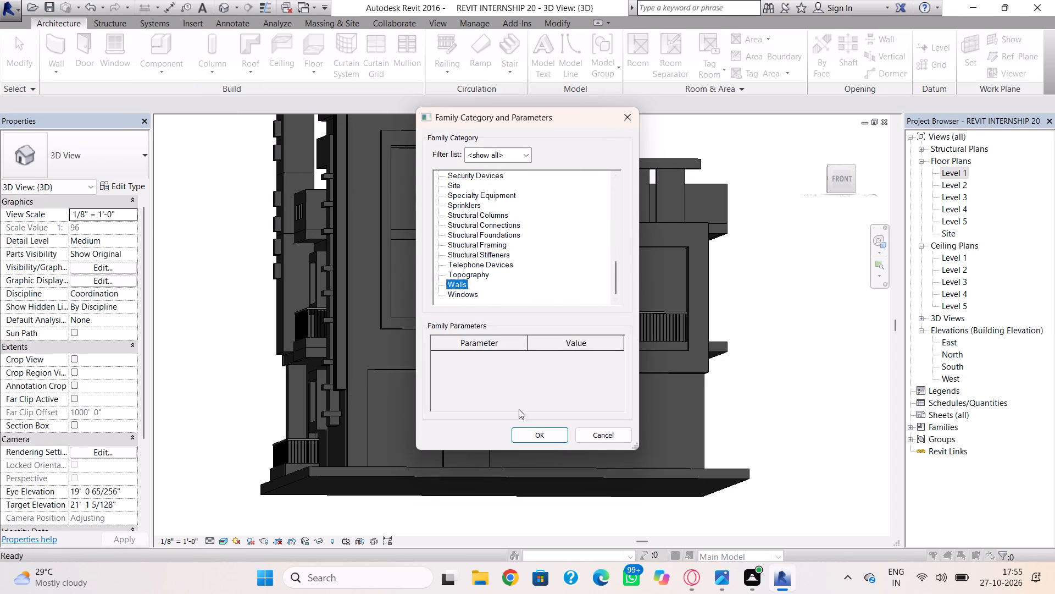
click(538, 435)
click(530, 305)
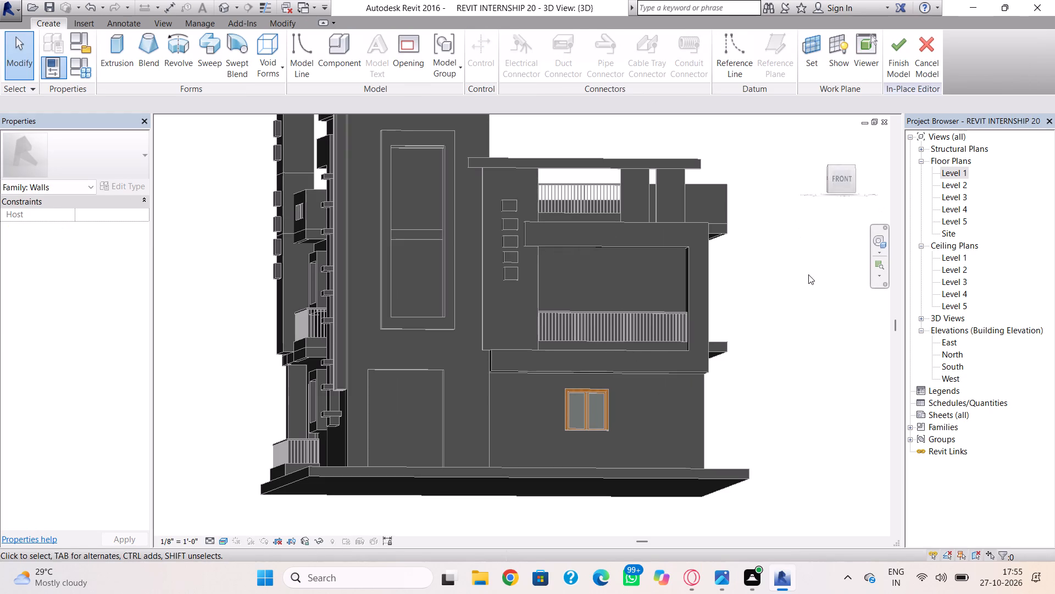
Set the work plane by picking the face of the ground-floor front wall that holds the new window.
shift+right_drag(813, 279, 792, 293)
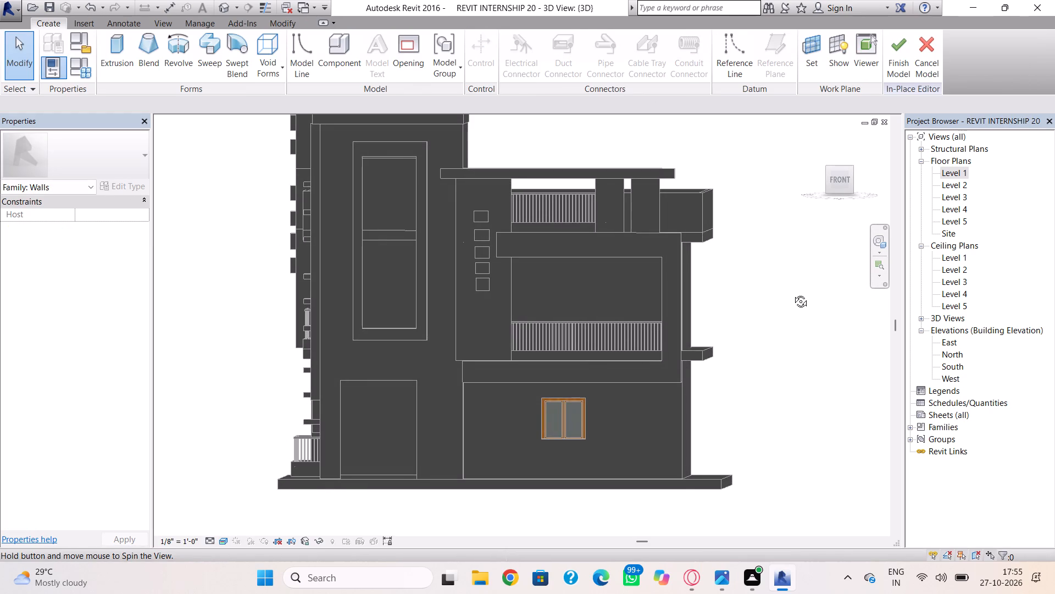
shift+right_drag(792, 293, 797, 291)
scroll(711, 311, up, 2)
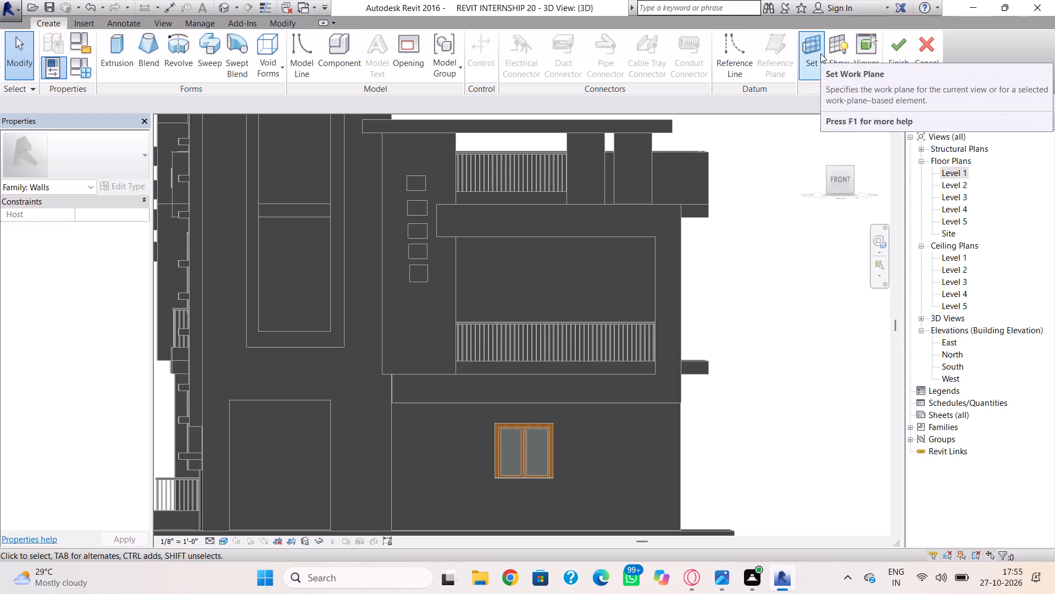
click(820, 53)
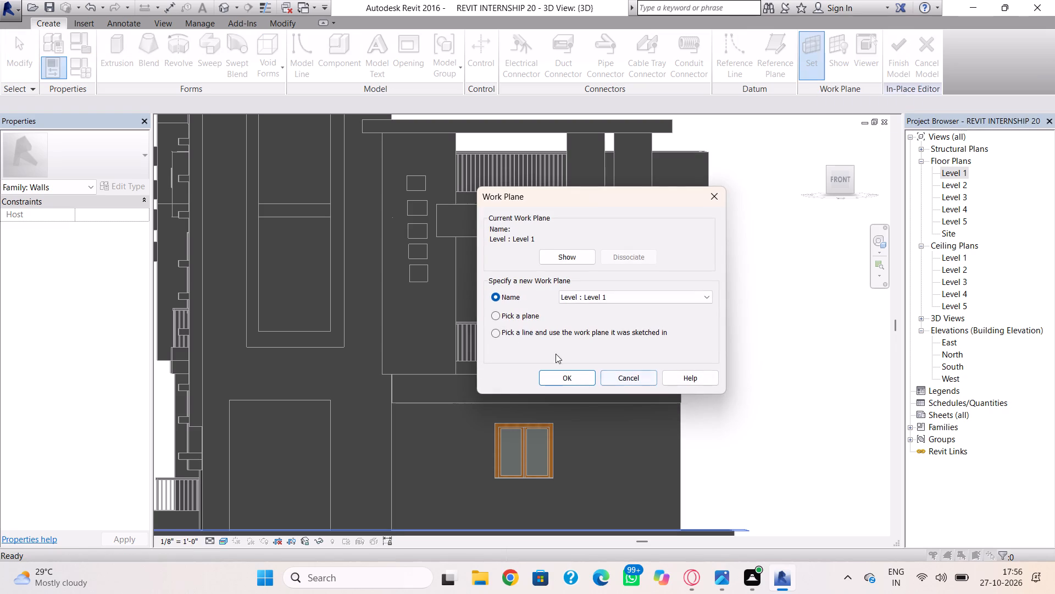
click(497, 315)
click(552, 371)
shift+right_drag(663, 428, 662, 428)
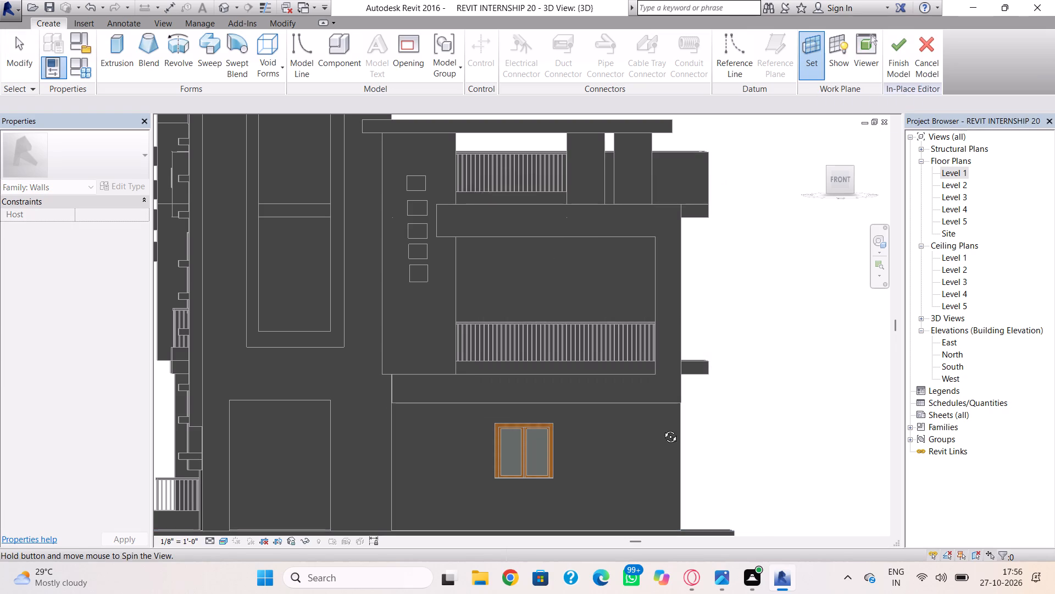
shift+right_drag(662, 428, 626, 459)
click(612, 460)
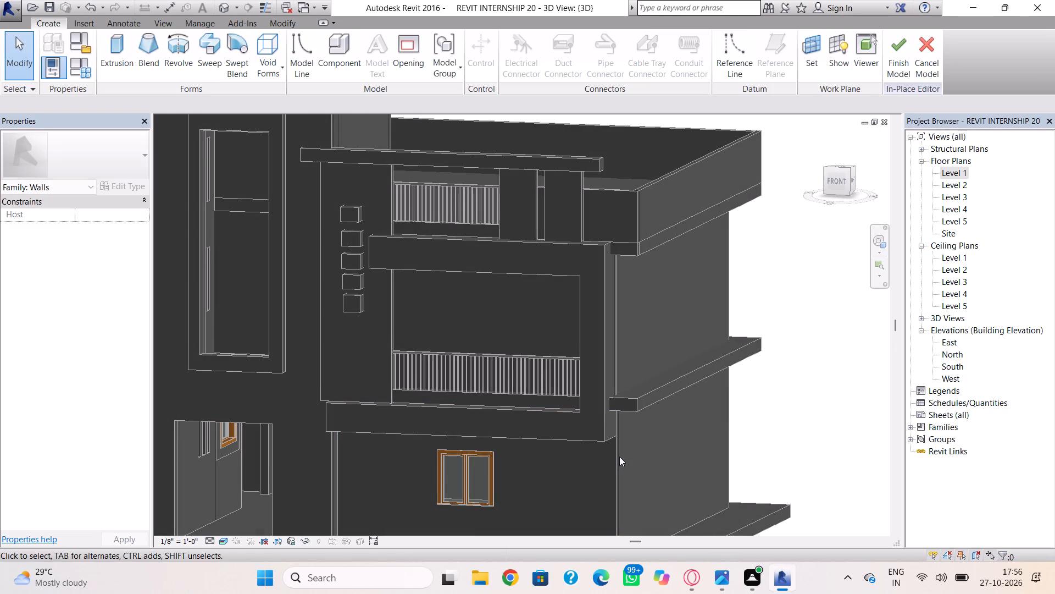
shift+right_drag(628, 452, 667, 418)
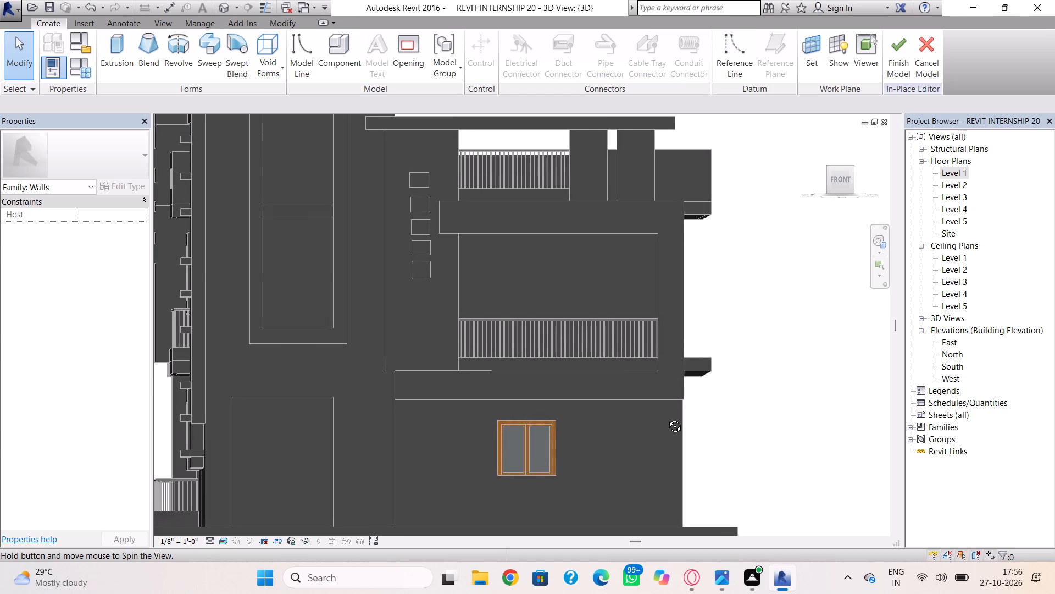
shift+right_drag(667, 418, 664, 421)
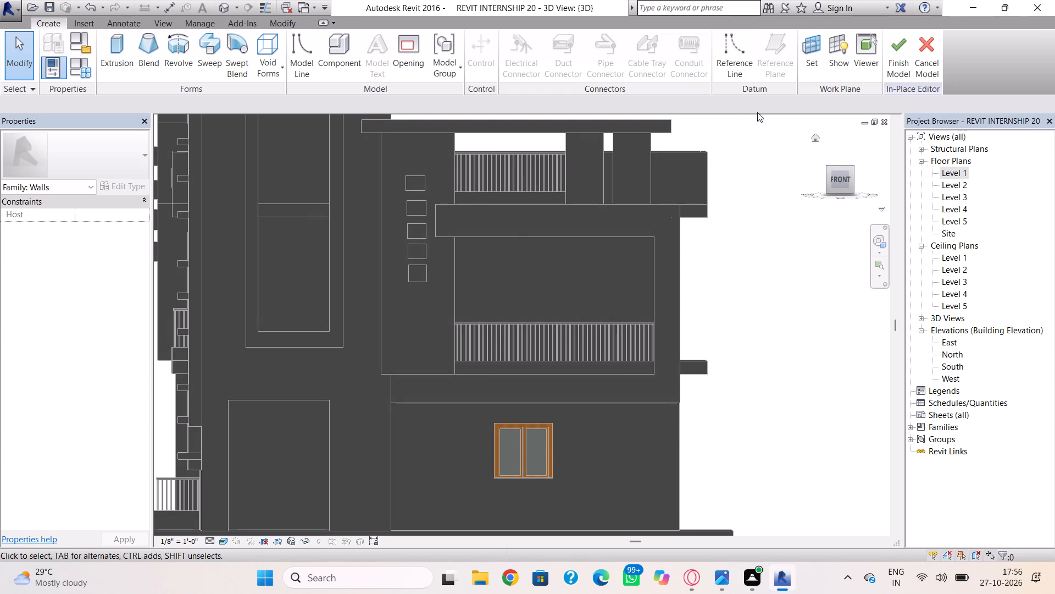
Start an extrusion and sketch one rectangle along the window's outline and a larger one around it, about 6'-6" high.
click(125, 35)
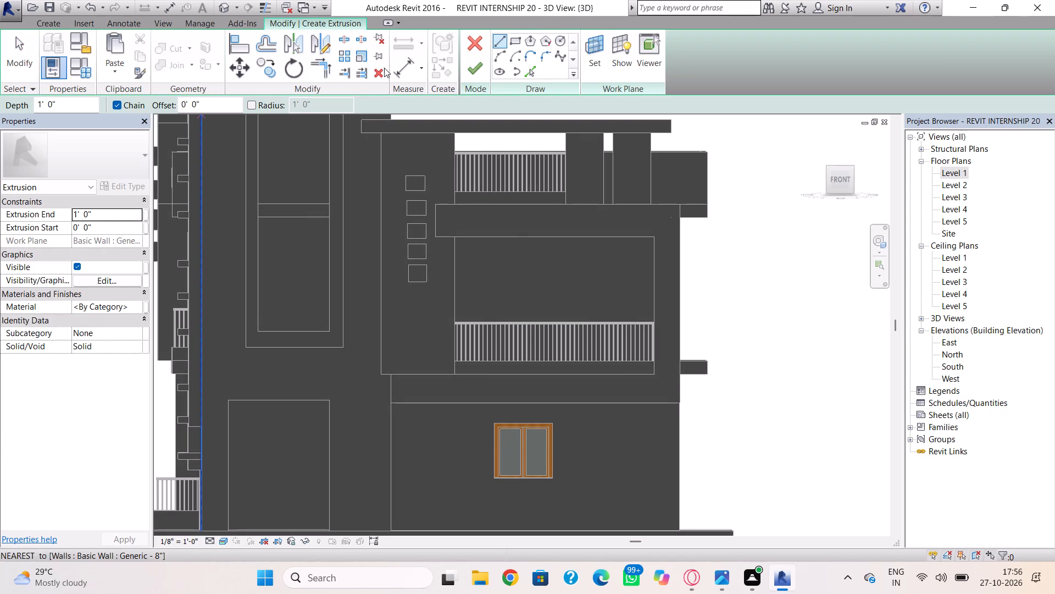
click(514, 39)
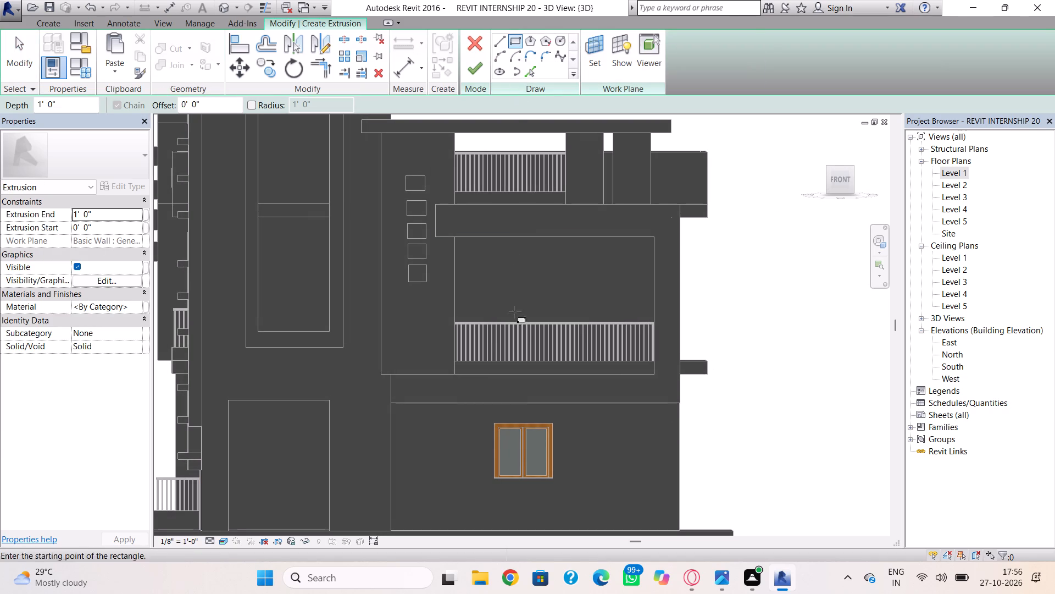
click(495, 424)
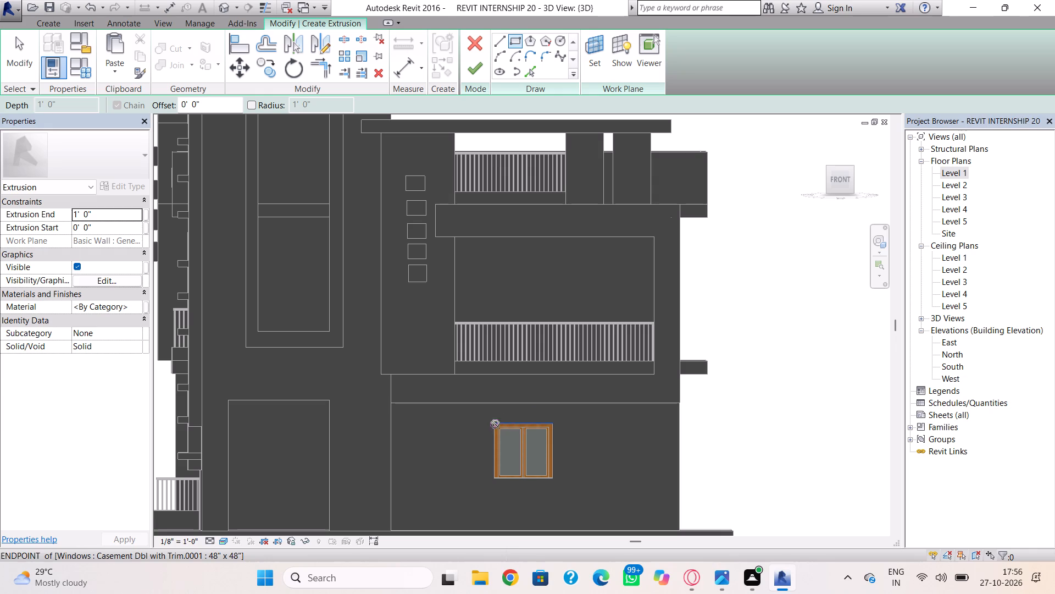
click(554, 483)
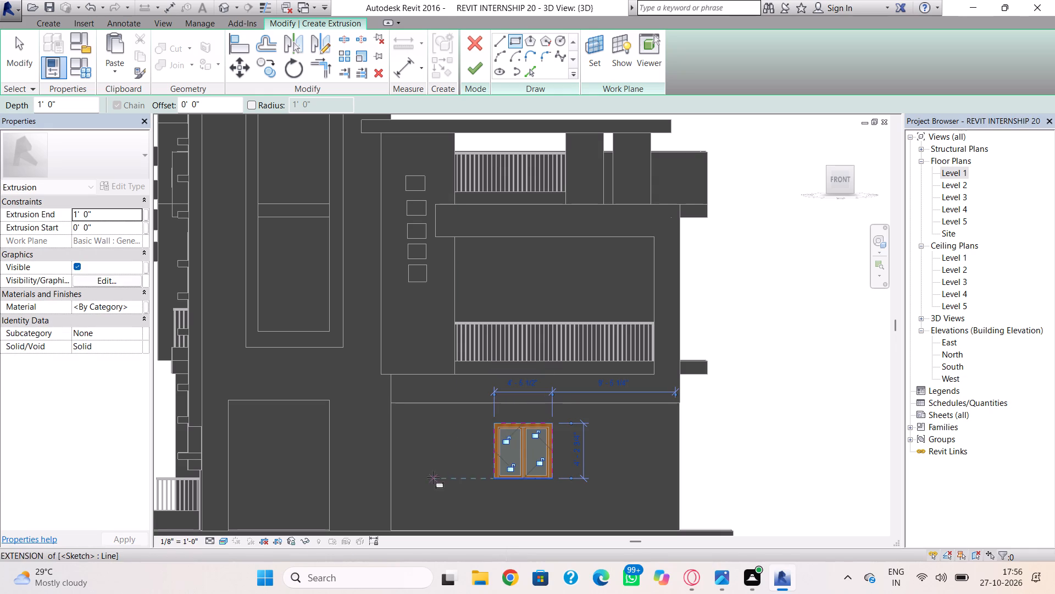
key(Escape)
scroll(496, 445, up, 3)
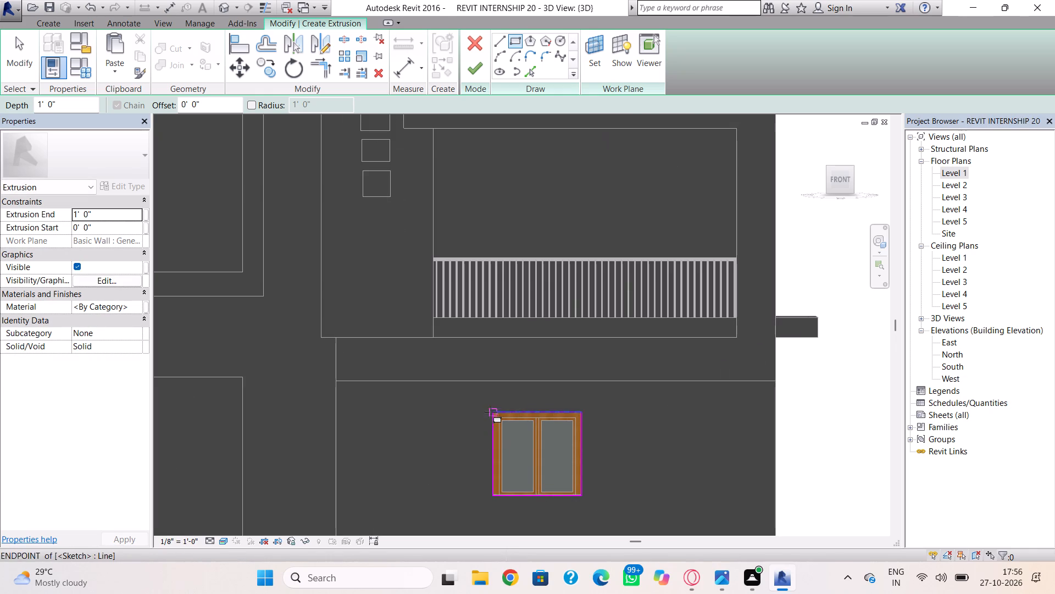
click(484, 394)
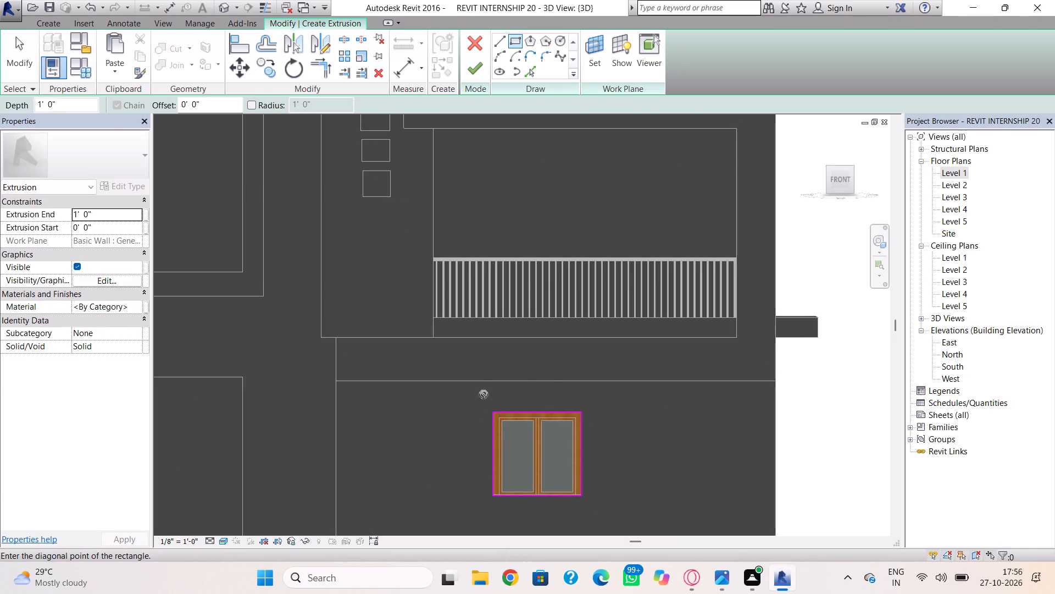
click(598, 526)
key(Escape)
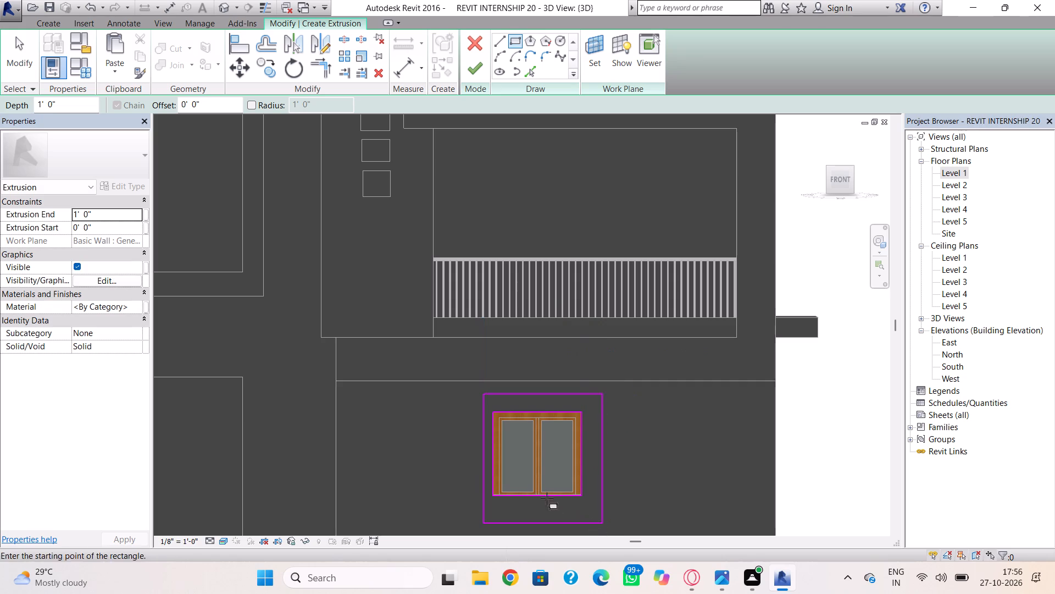
key(Escape)
Nudge the outer rectangle's two side edges and top edge outward to widen the surround sketch and make it about 6'-8" high.
click(485, 477)
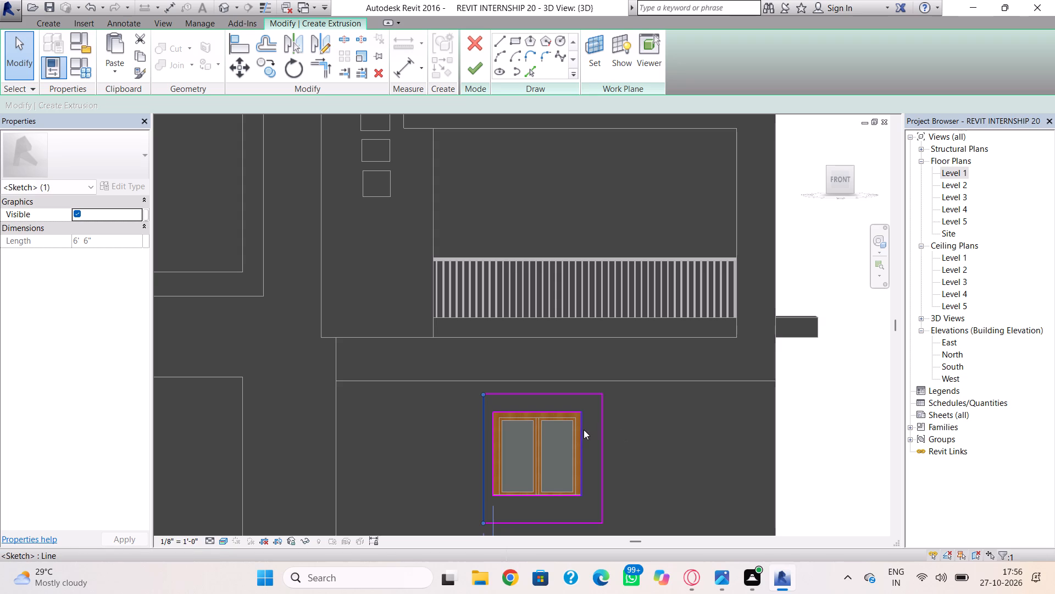
key(Left)
key(Left)
key(Left)
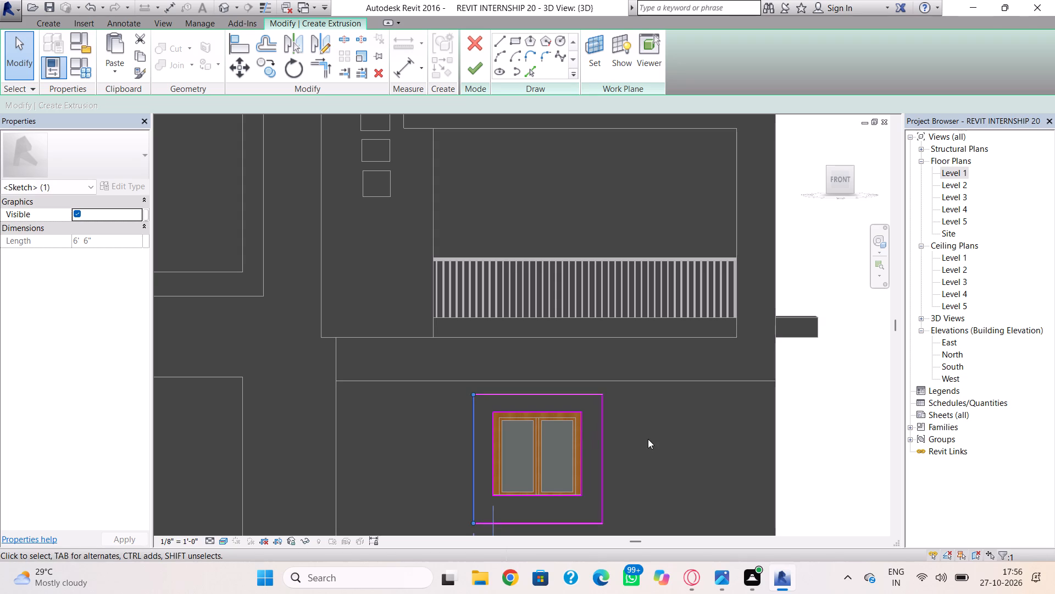
click(647, 439)
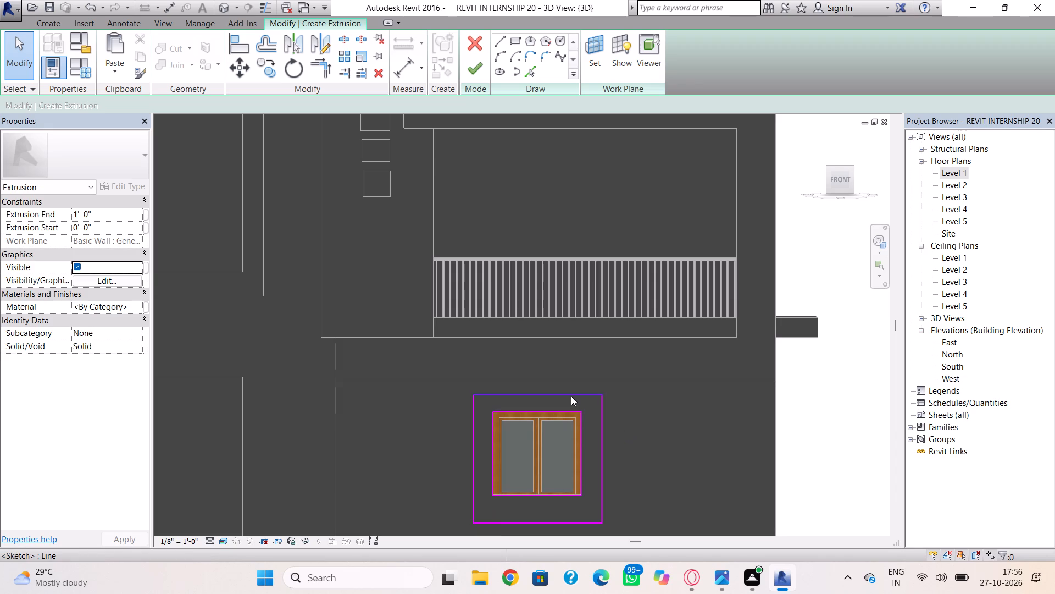
click(571, 394)
key(Up)
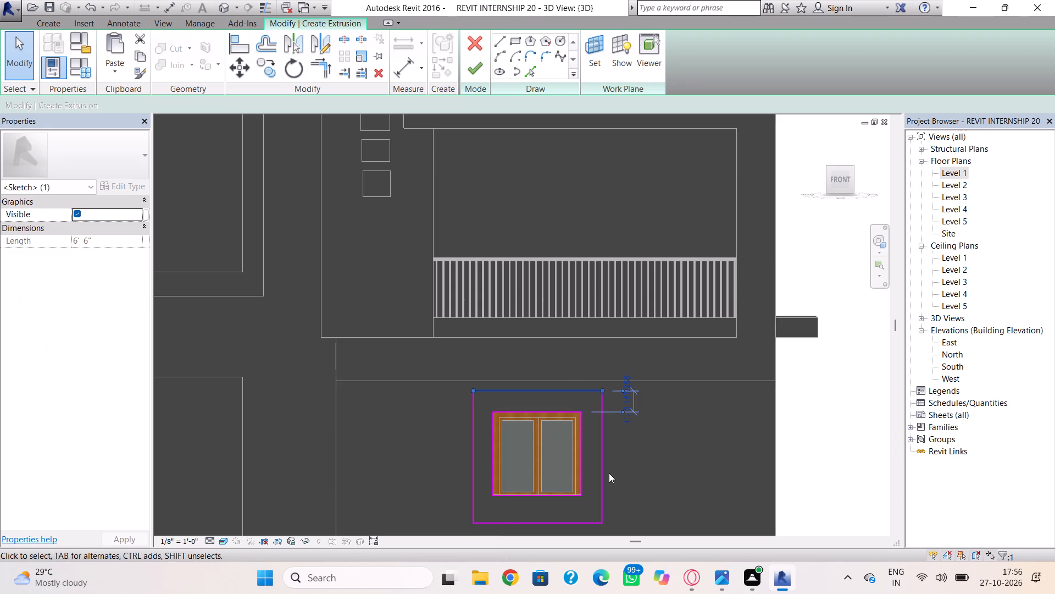
click(474, 486)
key(Left)
click(597, 499)
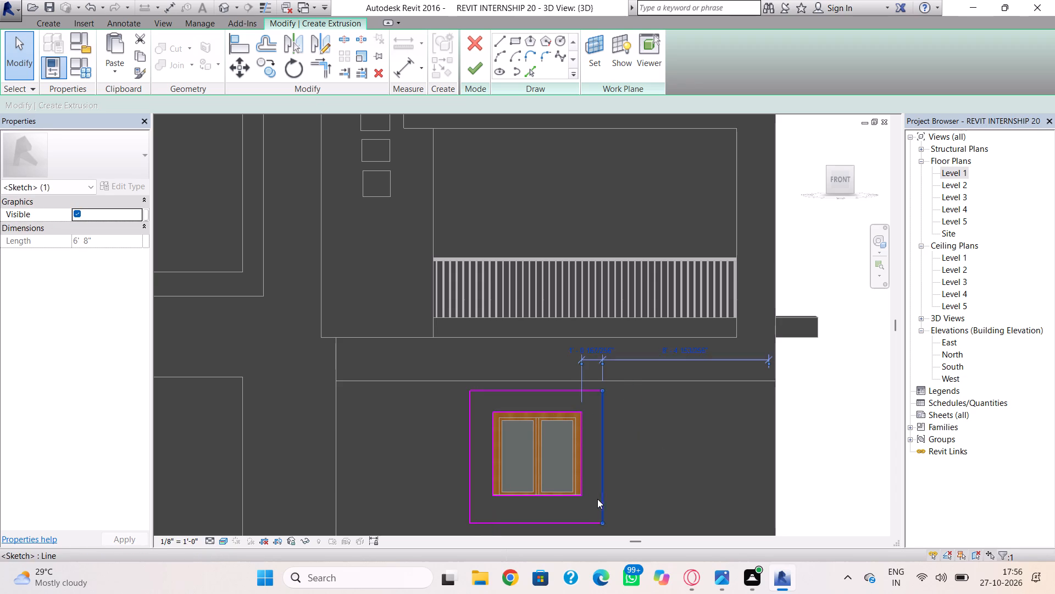
click(653, 500)
click(607, 500)
key(Right)
scroll(620, 504, down, 1)
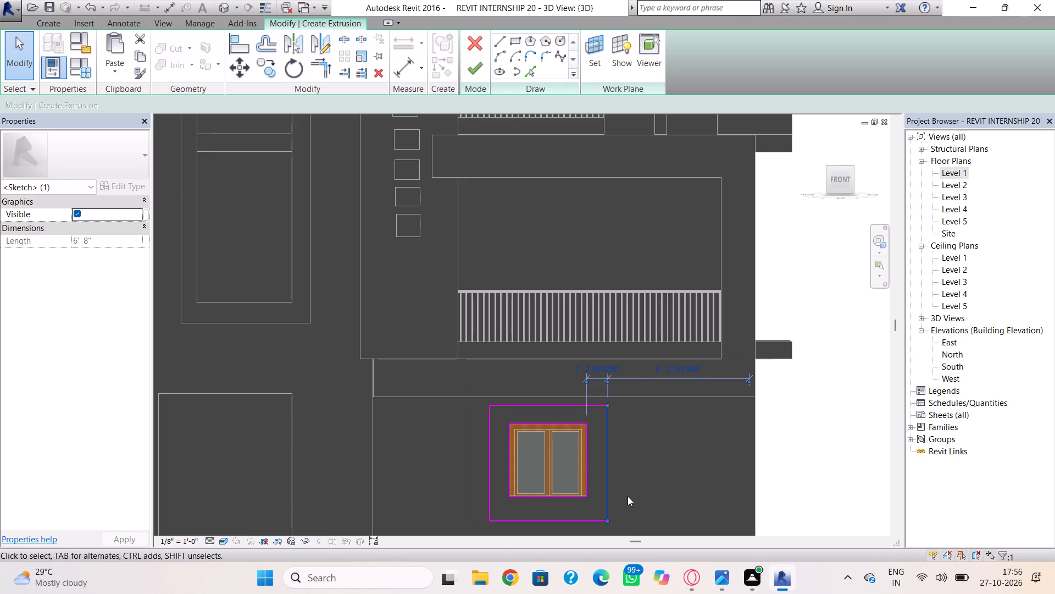
key(Escape)
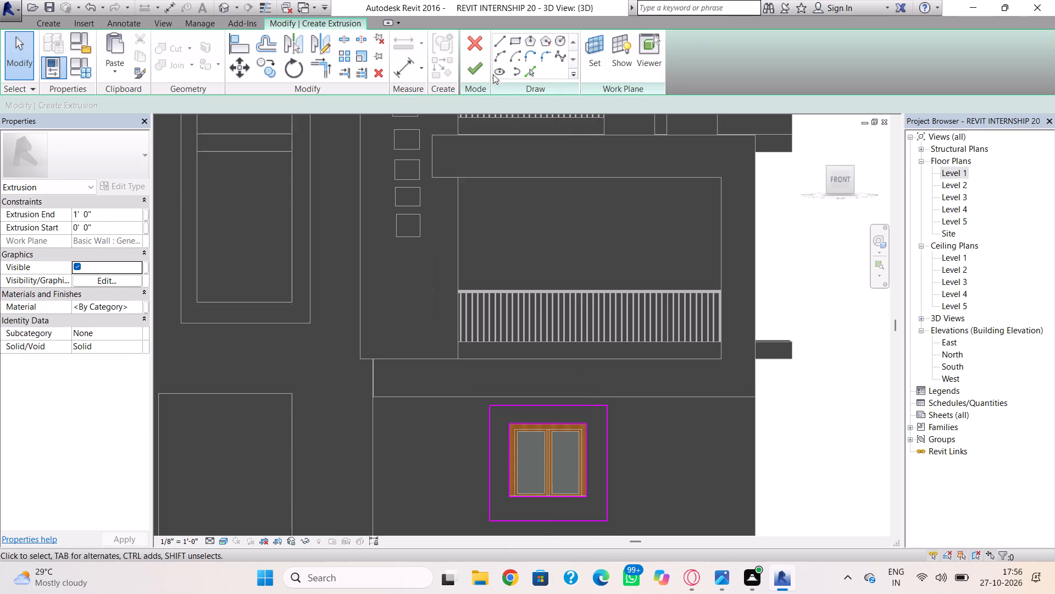
Finish the surround sketch and reshape the extrusion's depth to start at -0'-8" and end at 0'-5" from the wall face.
click(480, 71)
shift+right_drag(559, 405, 644, 456)
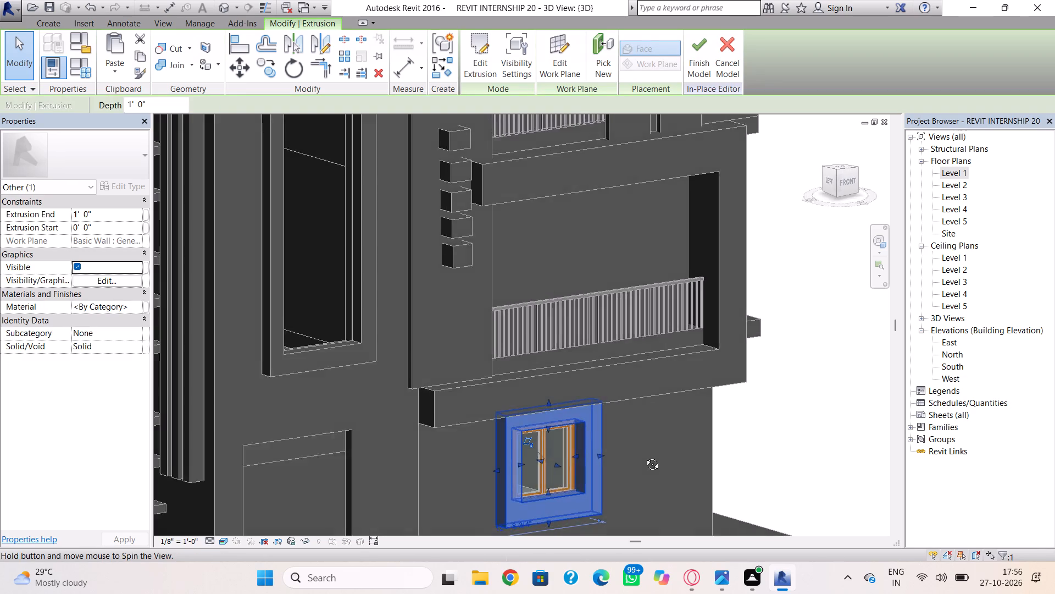
shift+right_drag(644, 456, 653, 468)
scroll(604, 482, up, 3)
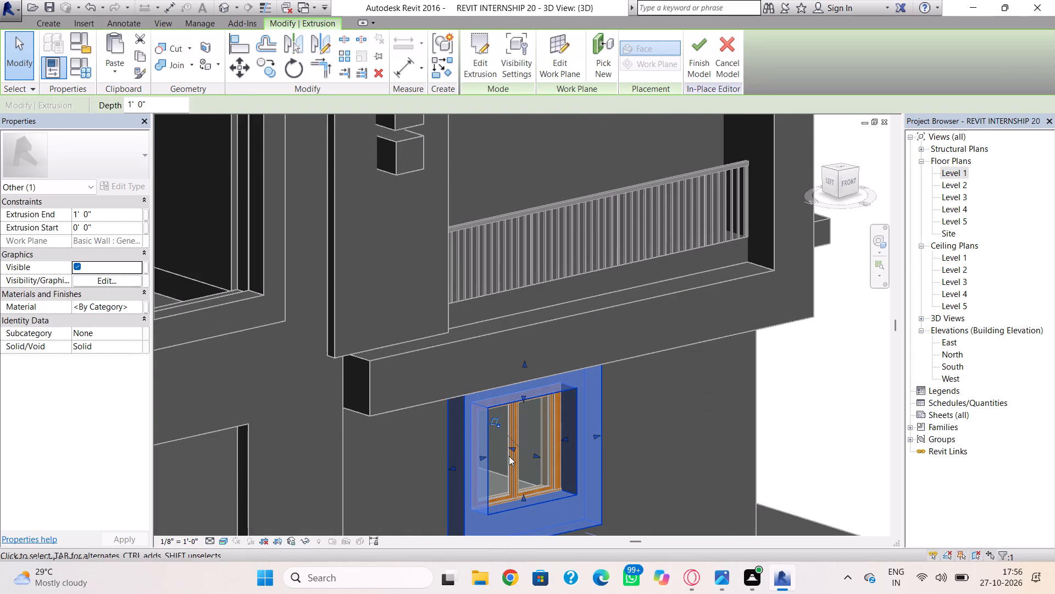
drag(513, 447, 505, 438)
drag(532, 457, 527, 453)
click(668, 466)
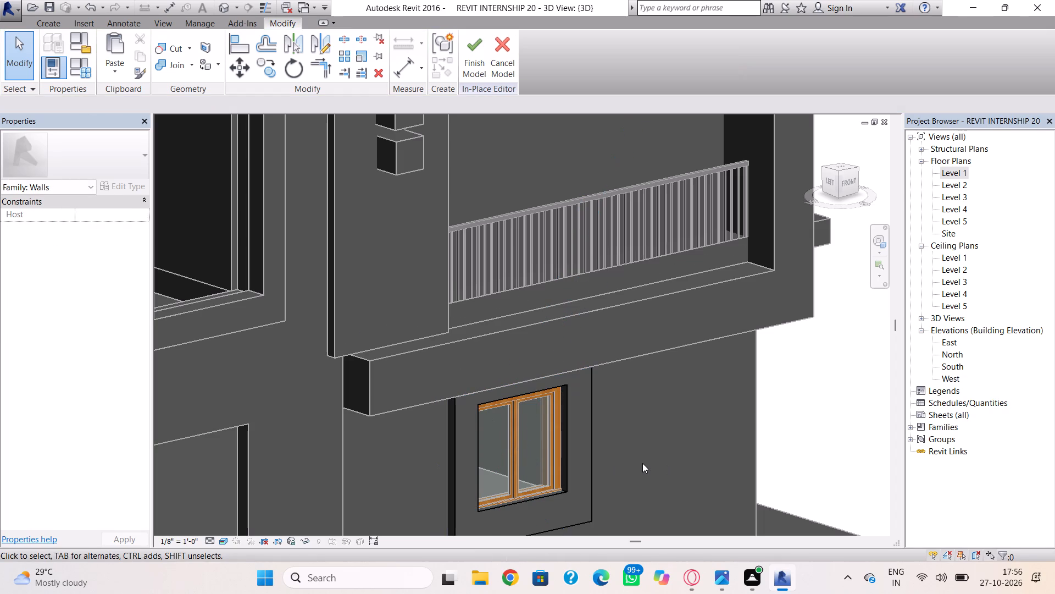
click(595, 450)
click(527, 452)
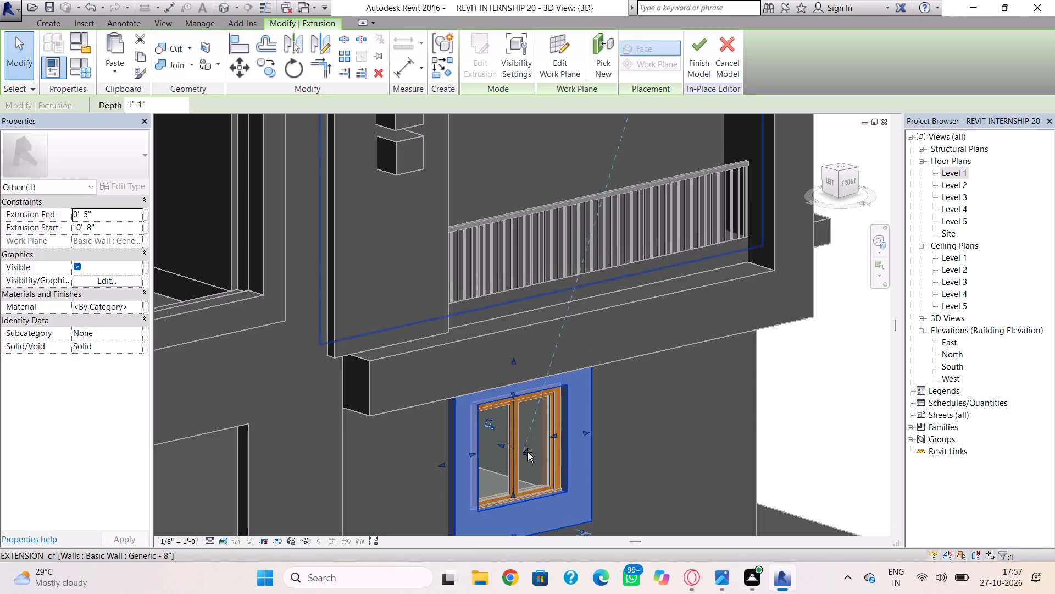
click(731, 480)
Check the surround around the ground-floor window from the front and finish the in-place model.
right_drag(675, 475, 614, 478)
shift+right_drag(657, 454, 564, 441)
scroll(564, 441, down, 4)
scroll(592, 395, up, 1)
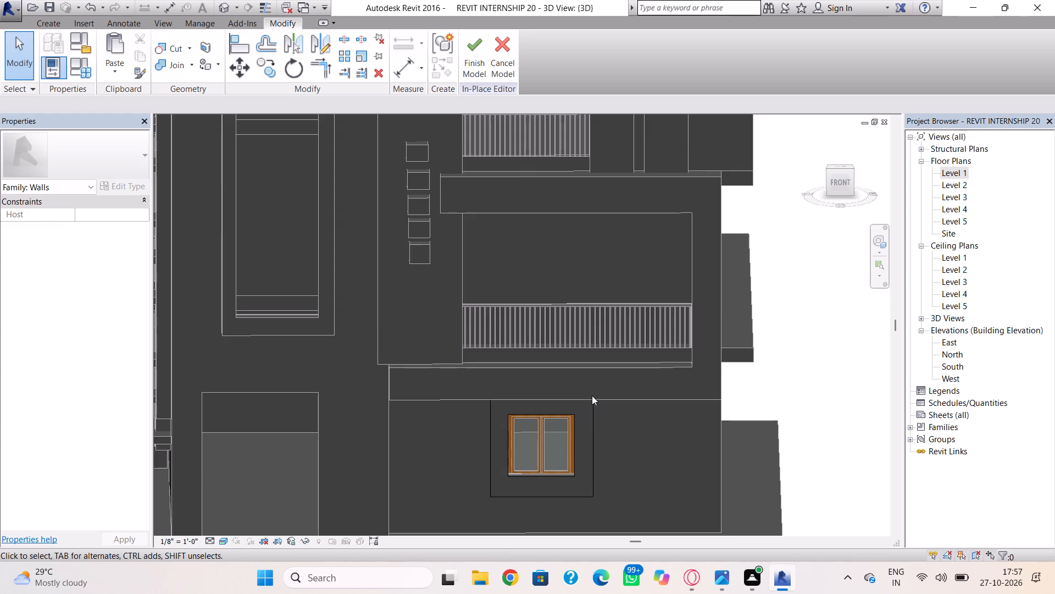
scroll(592, 395, down, 1)
shift+right_drag(612, 413, 642, 419)
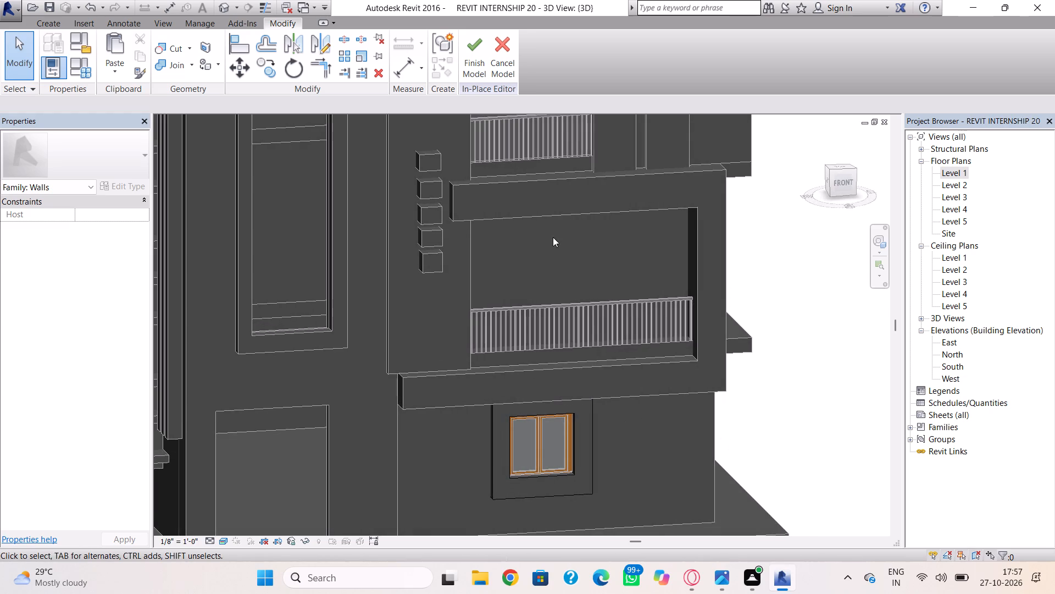
click(463, 58)
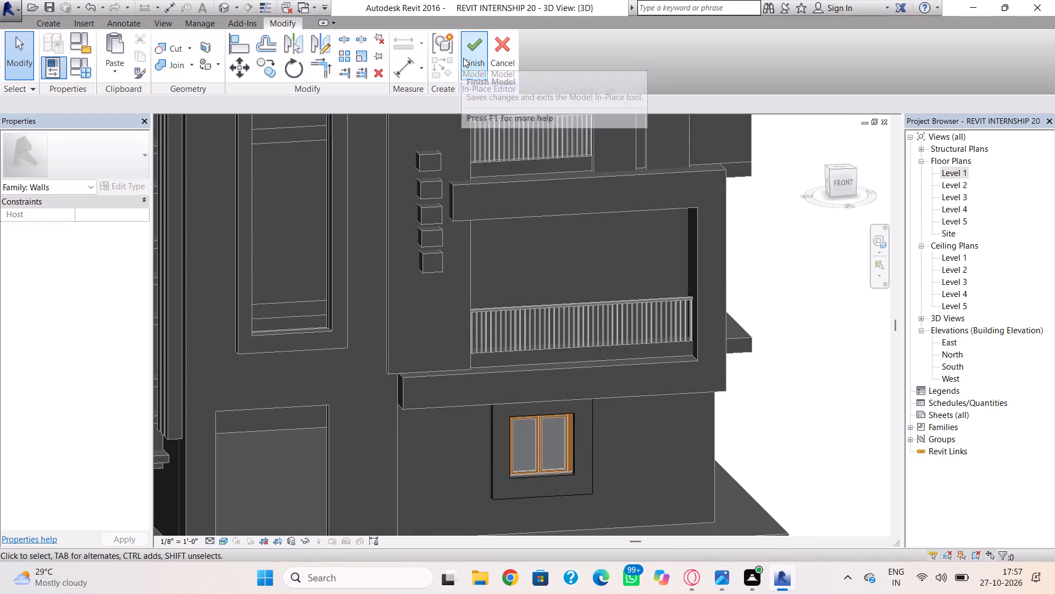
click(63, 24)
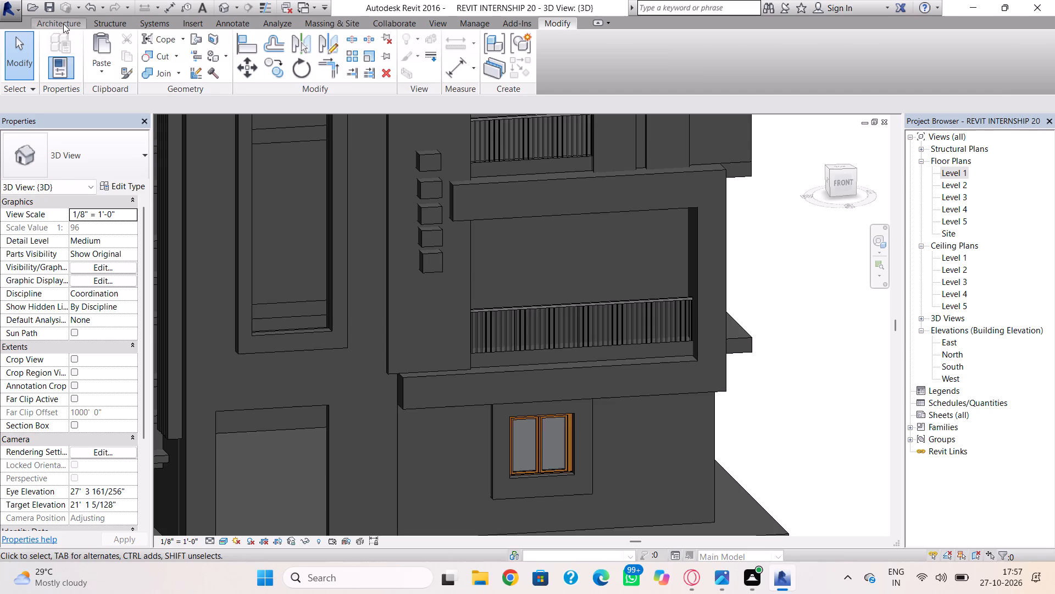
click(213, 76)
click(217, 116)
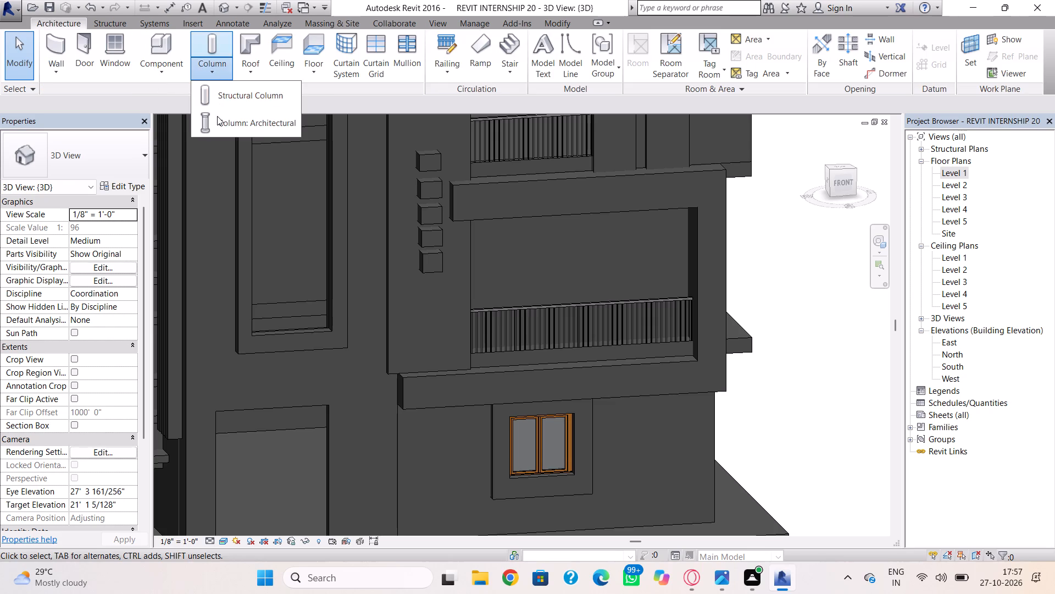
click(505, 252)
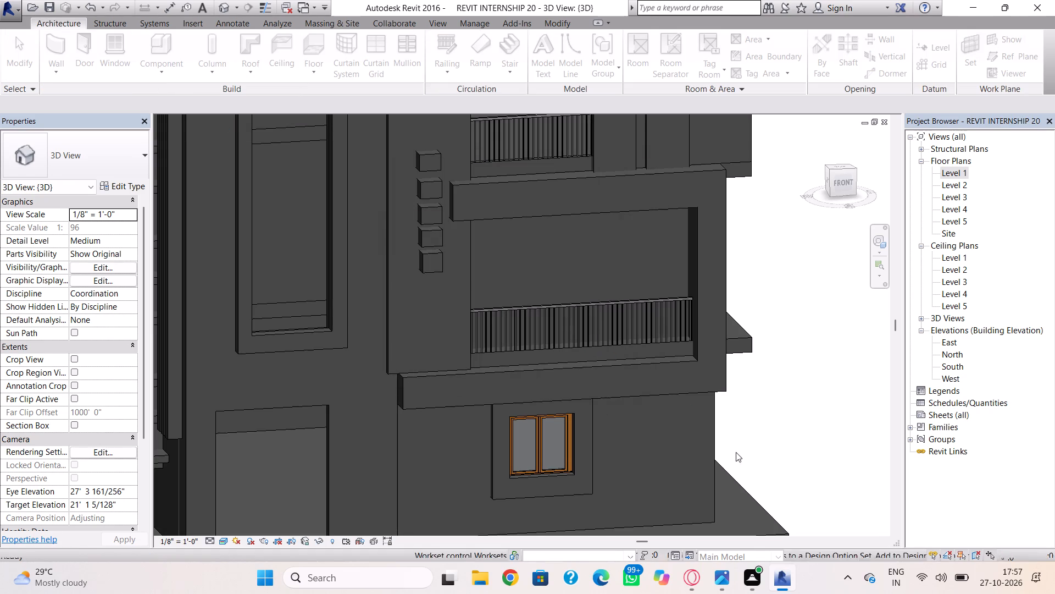
In the Level 1 floor plan, place a 24" x 24" rectangular architectural column up to Level 2 at the front wall's outer corner.
double_click(960, 173)
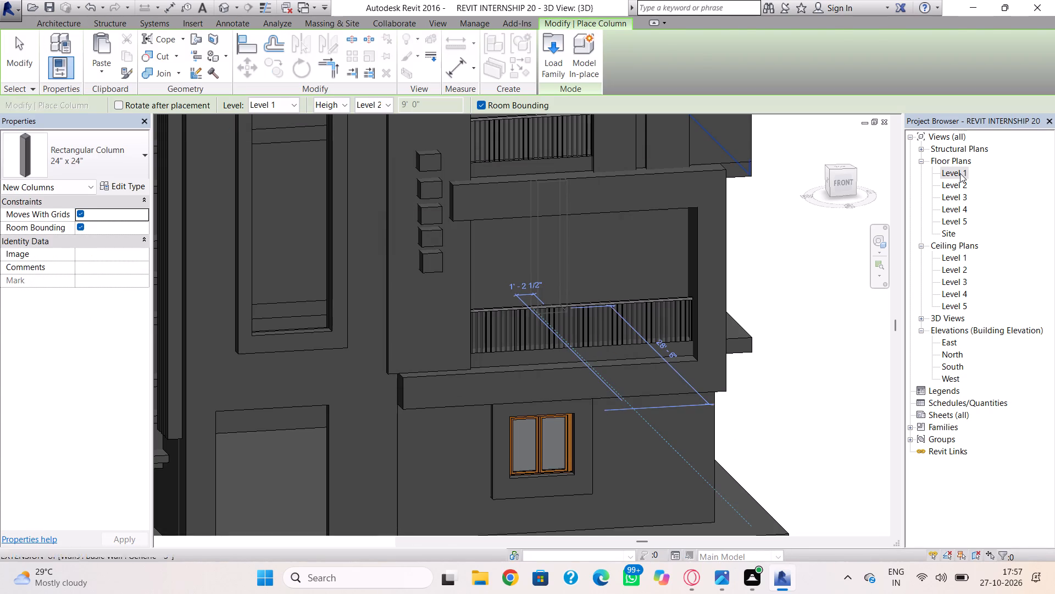
scroll(784, 327, down, 4)
scroll(723, 342, down, 4)
middle_drag(726, 345, 498, 283)
scroll(499, 282, up, 1)
scroll(682, 353, down, 3)
middle_drag(685, 356, 663, 246)
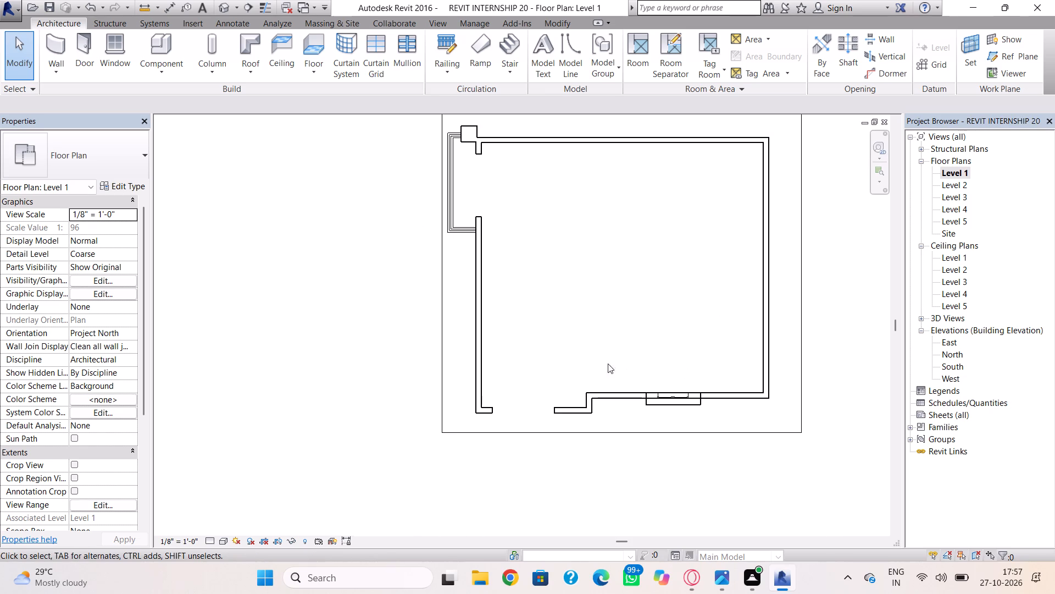
click(223, 78)
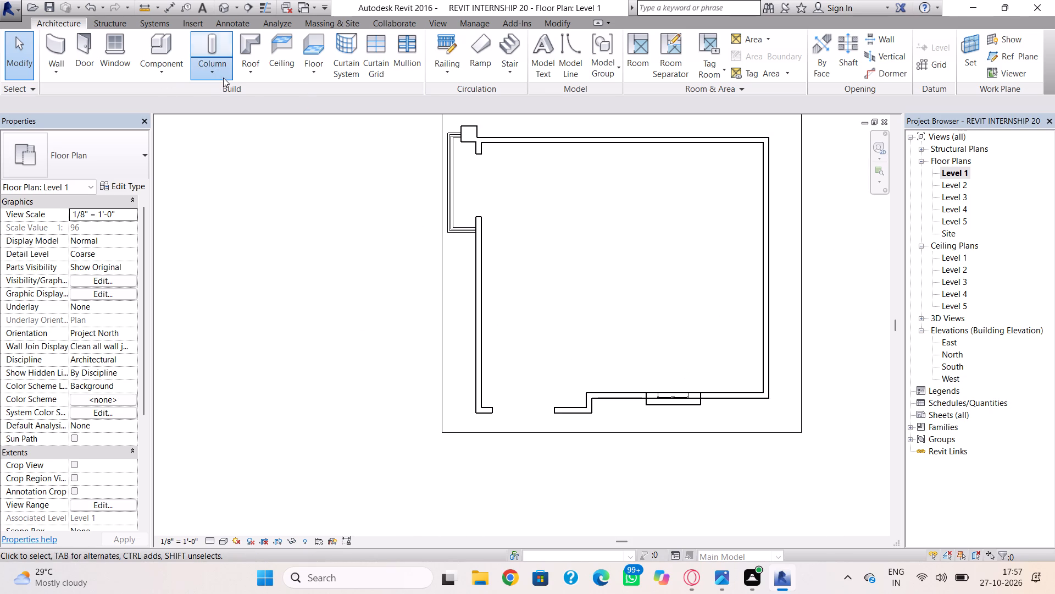
click(219, 113)
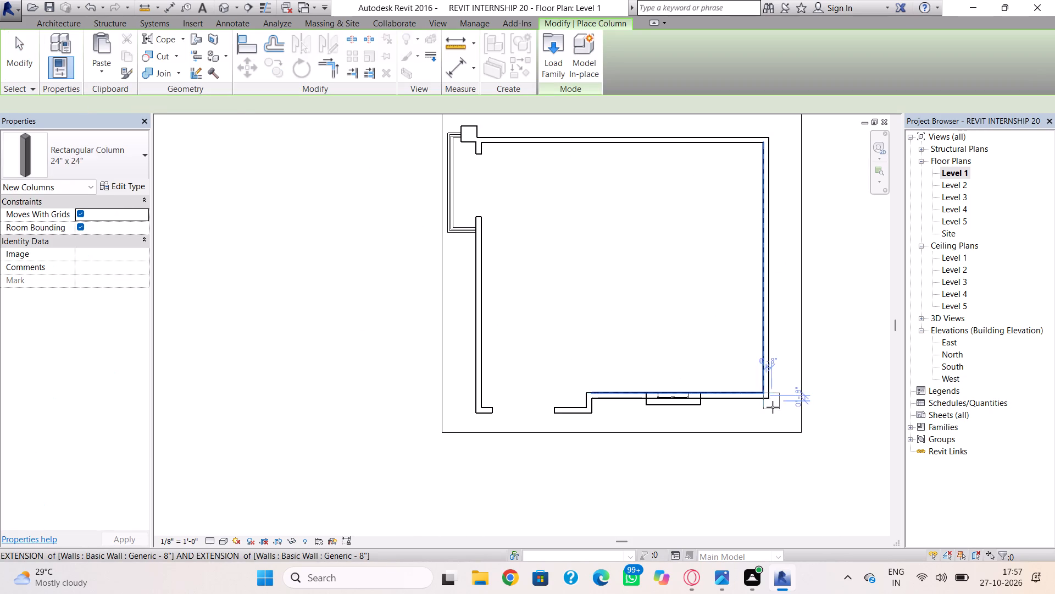
scroll(773, 407, up, 6)
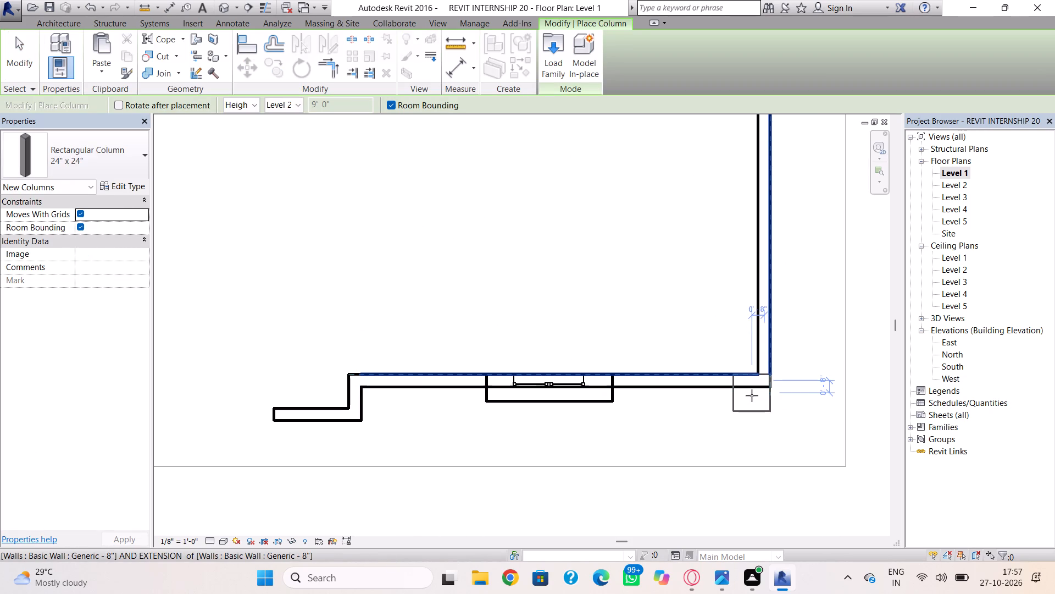
click(752, 395)
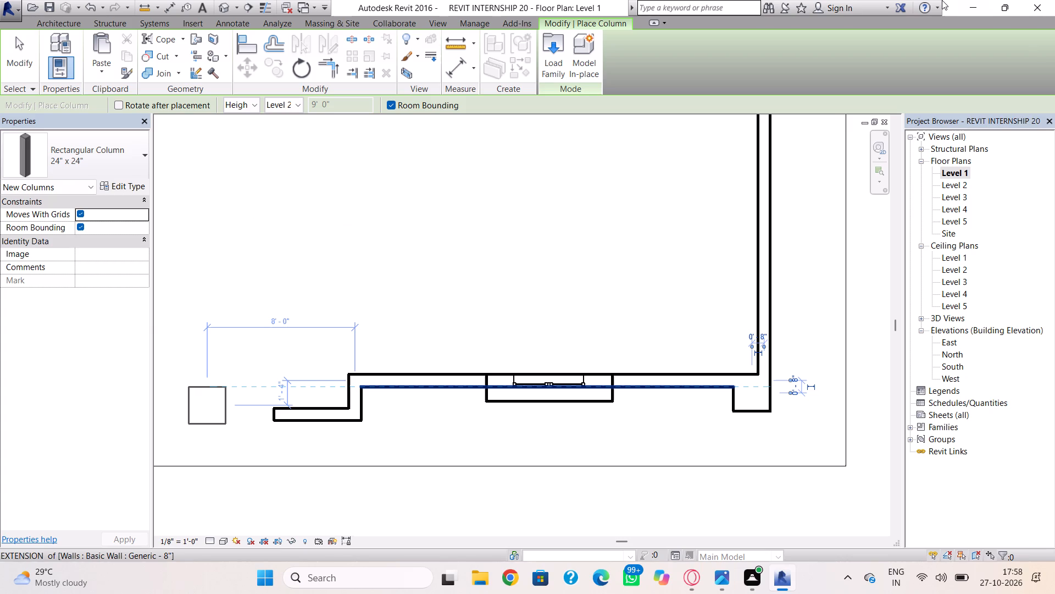
scroll(978, 56, down, 1)
key(Escape)
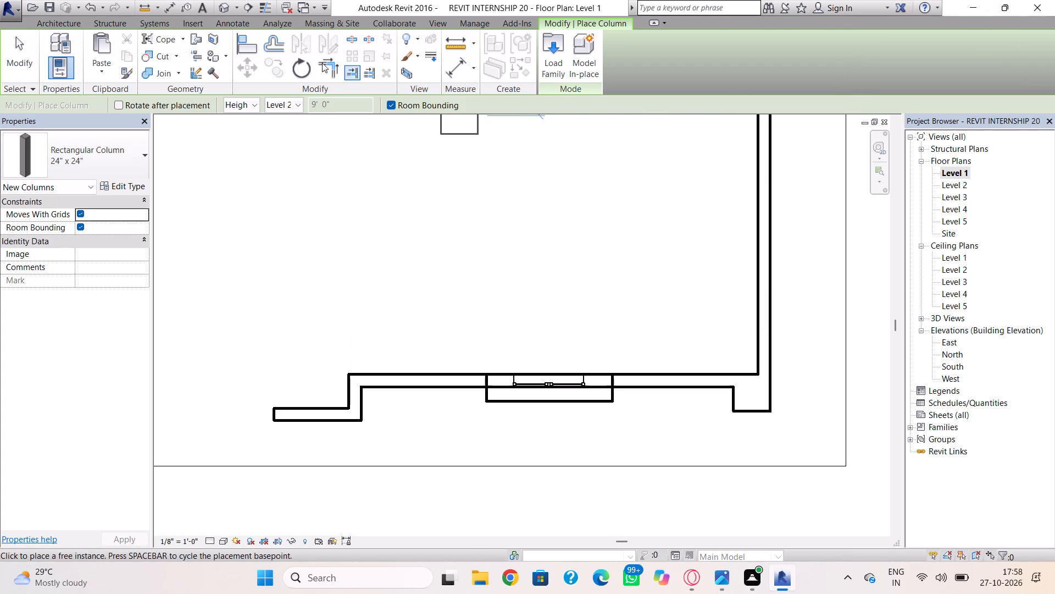
In the 3D view, nudge the new ground-floor corner column slightly outward toward the front edge of the base slab.
click(223, 7)
key(Escape)
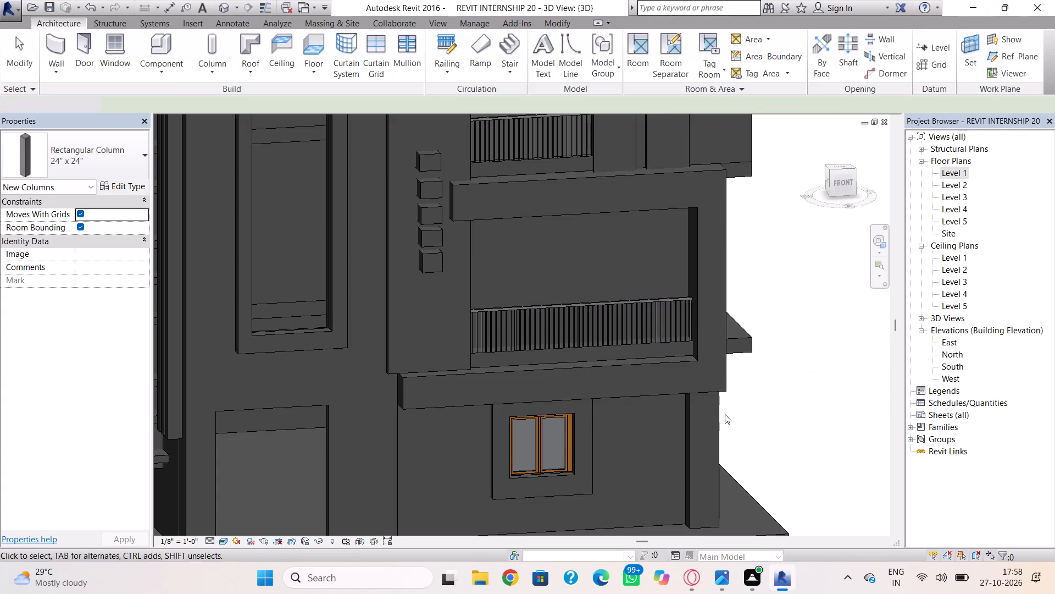
click(717, 423)
scroll(723, 448, down, 3)
middle_drag(723, 444, 735, 389)
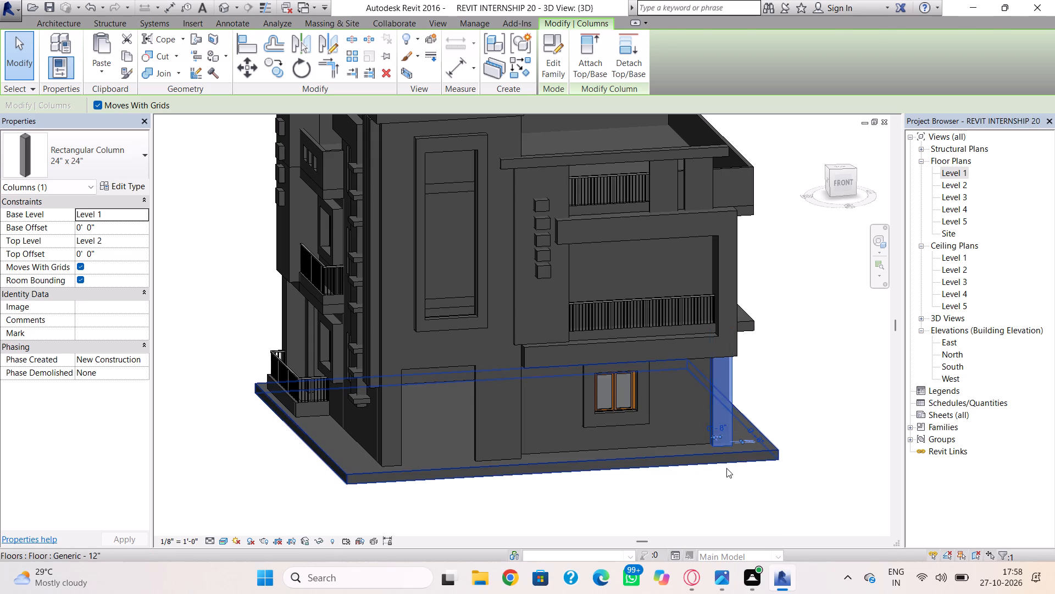
key(Escape)
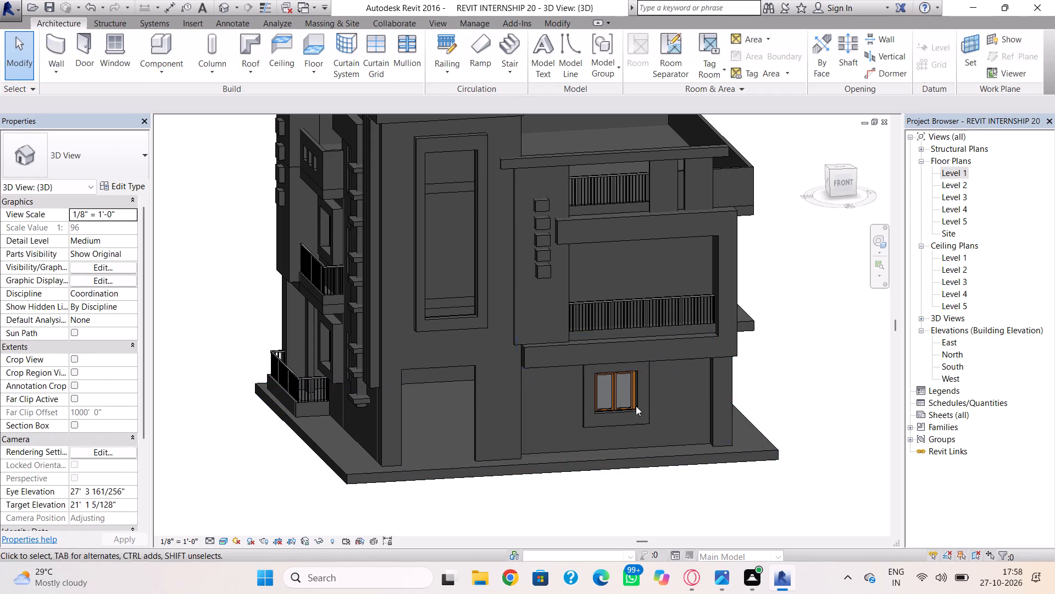
click(712, 432)
key(Down)
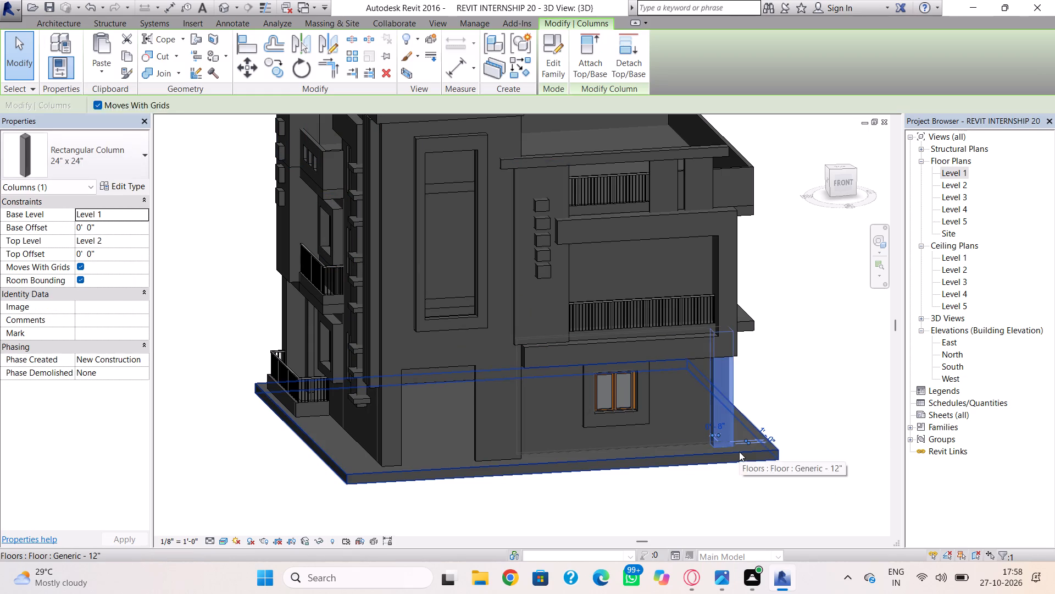
key(Right)
key(Down)
key(Left)
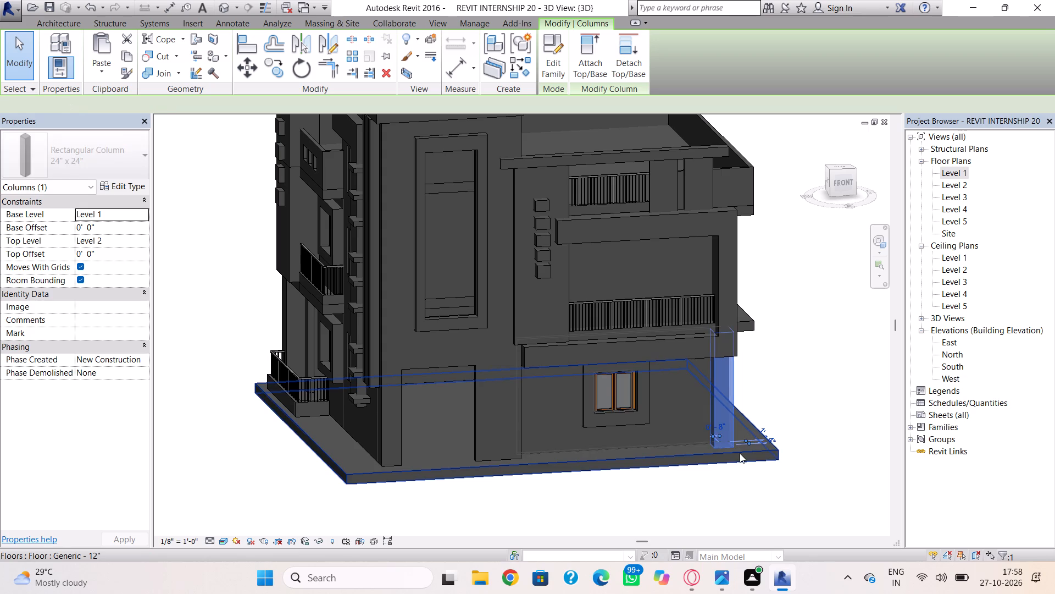
key(Down)
click(804, 403)
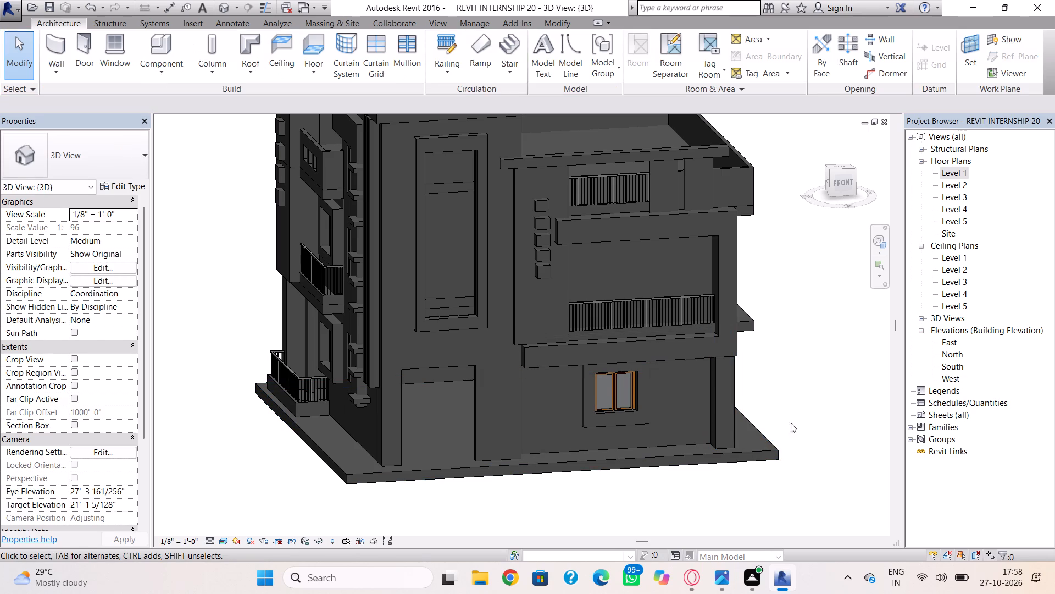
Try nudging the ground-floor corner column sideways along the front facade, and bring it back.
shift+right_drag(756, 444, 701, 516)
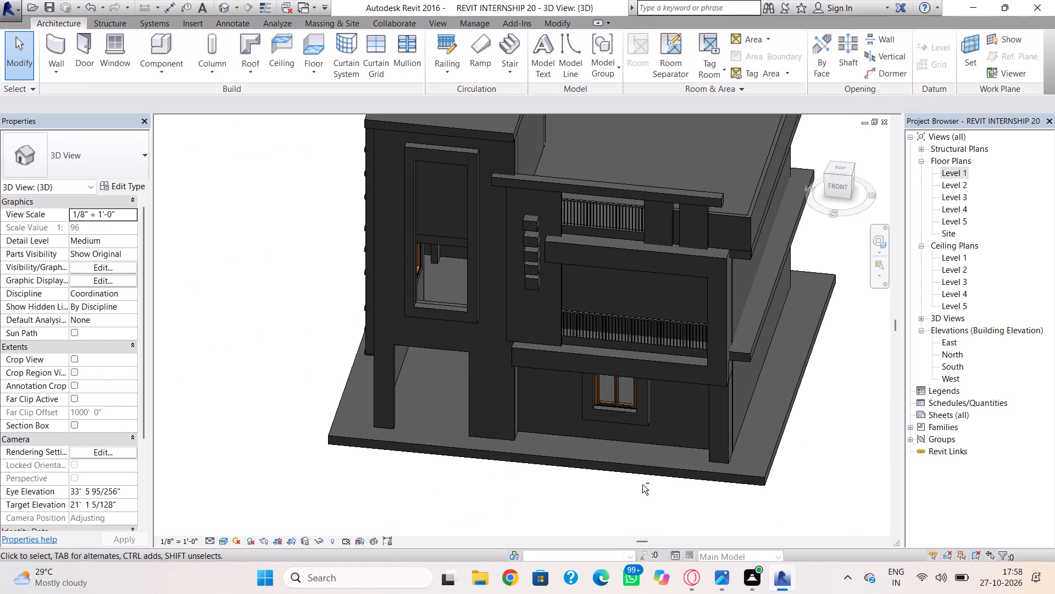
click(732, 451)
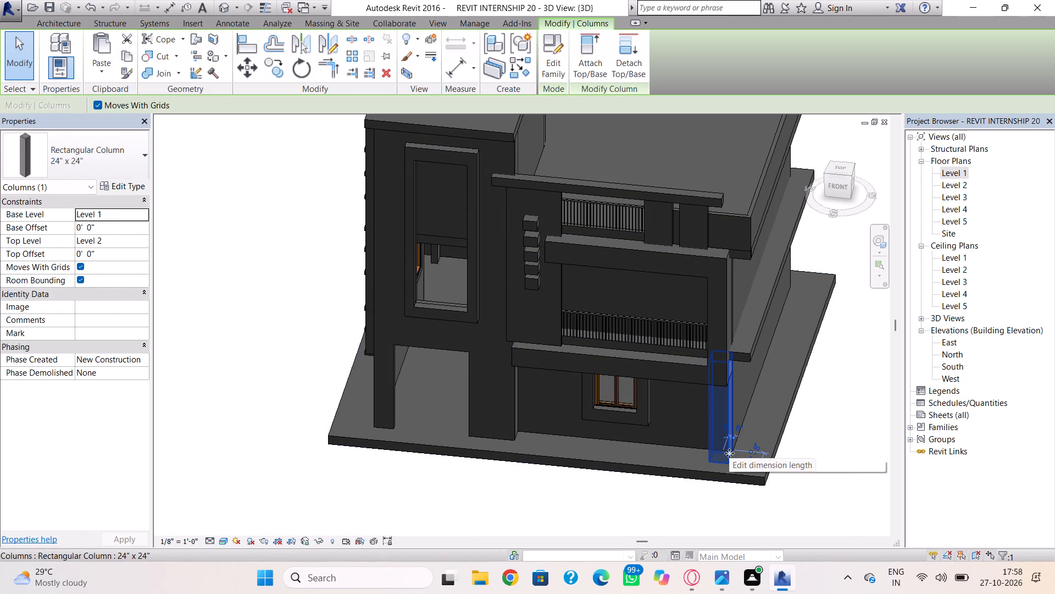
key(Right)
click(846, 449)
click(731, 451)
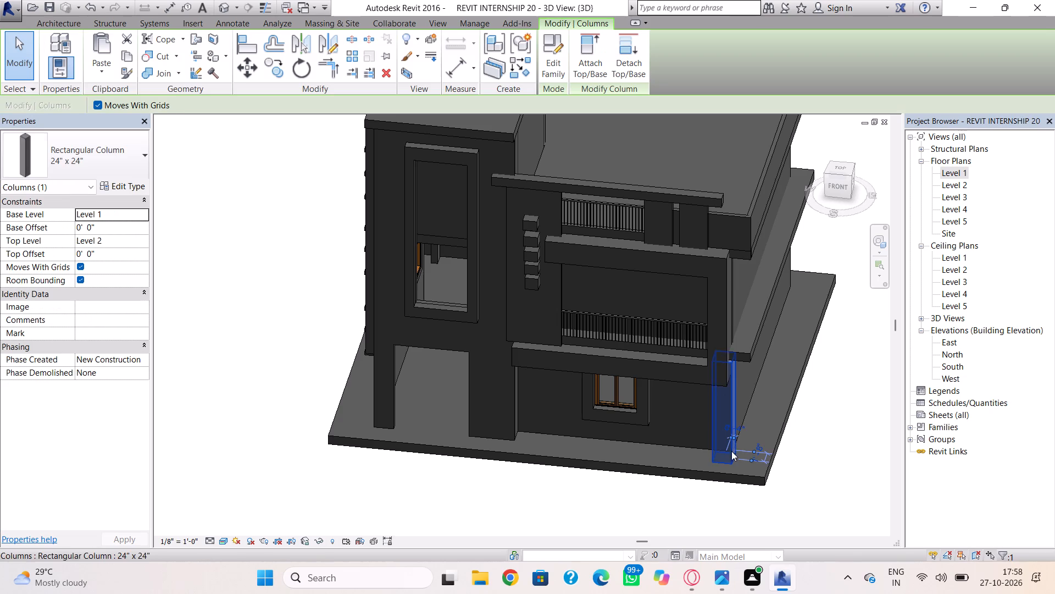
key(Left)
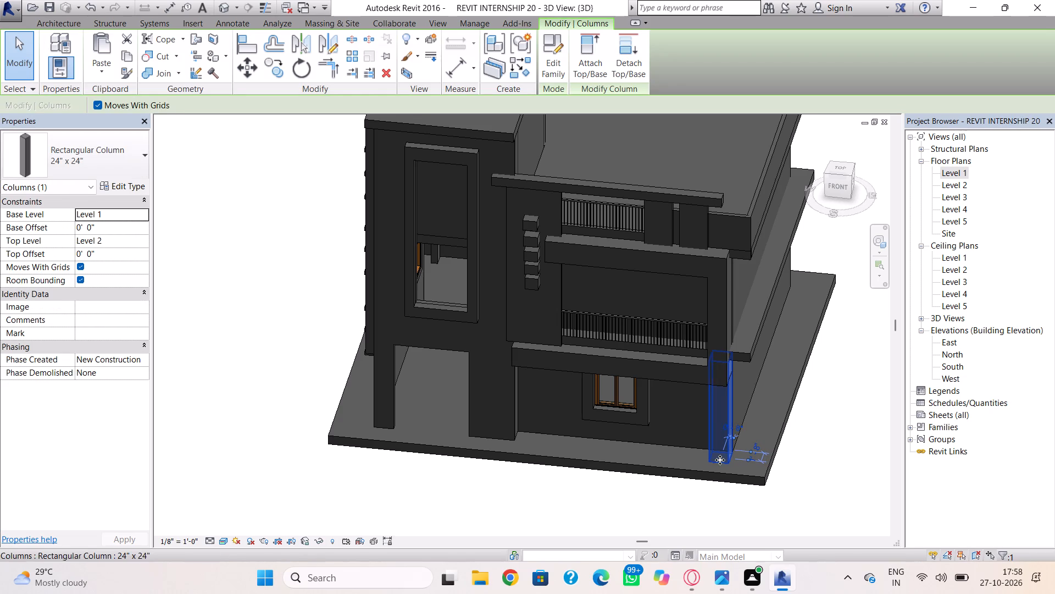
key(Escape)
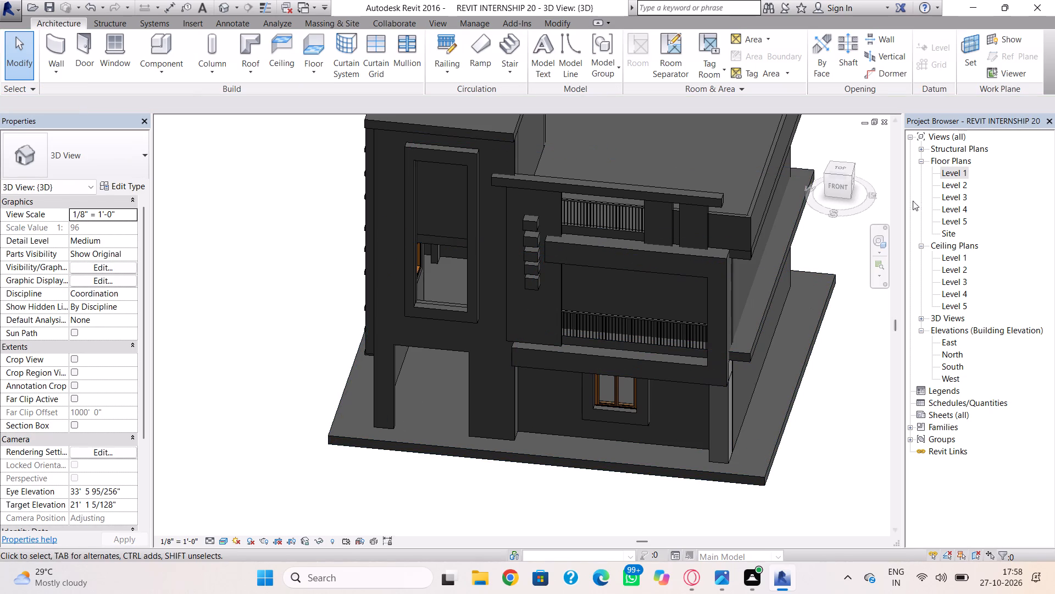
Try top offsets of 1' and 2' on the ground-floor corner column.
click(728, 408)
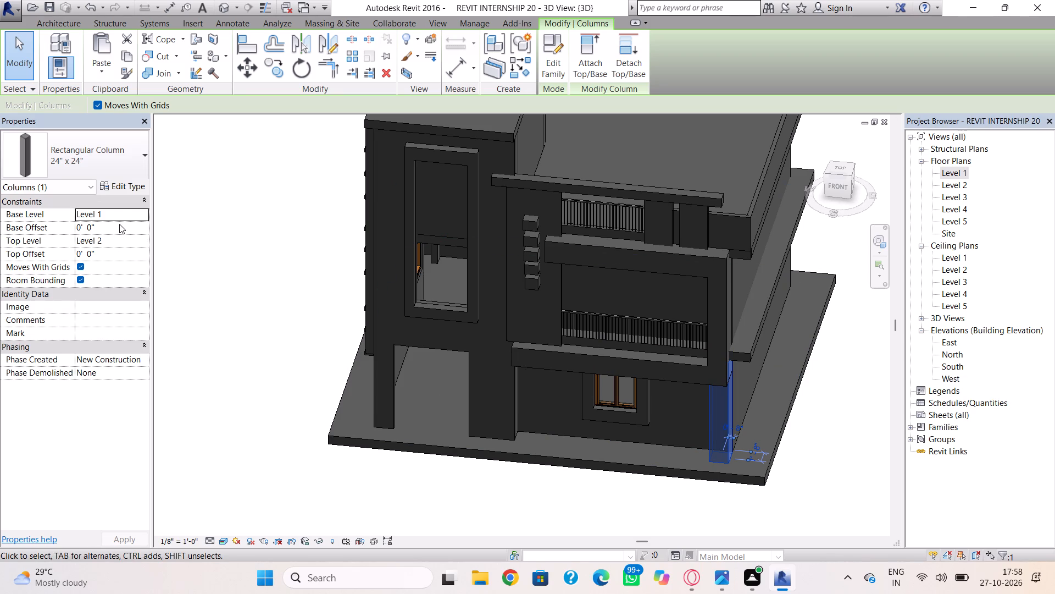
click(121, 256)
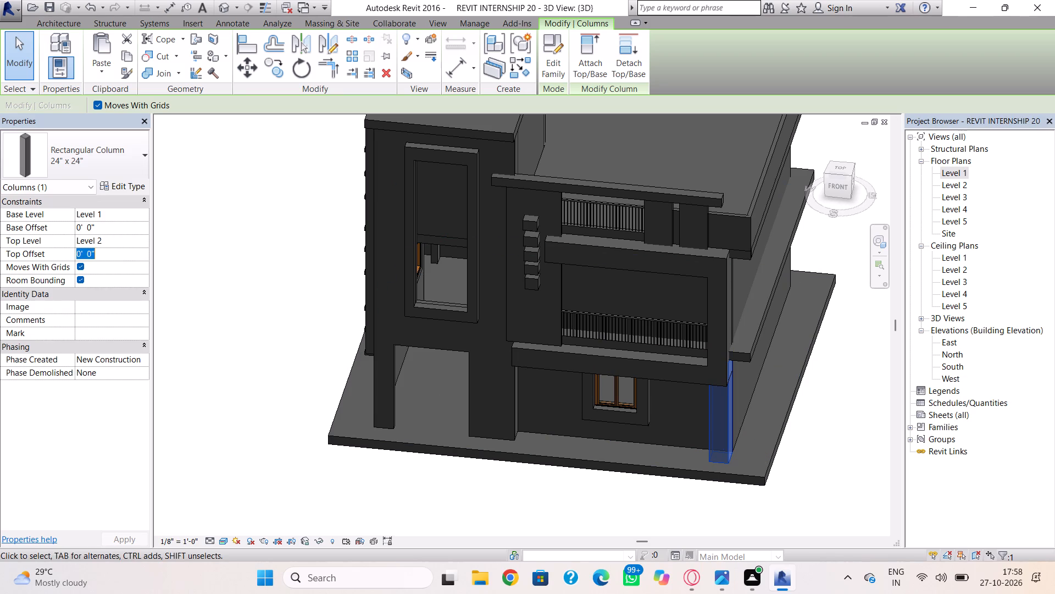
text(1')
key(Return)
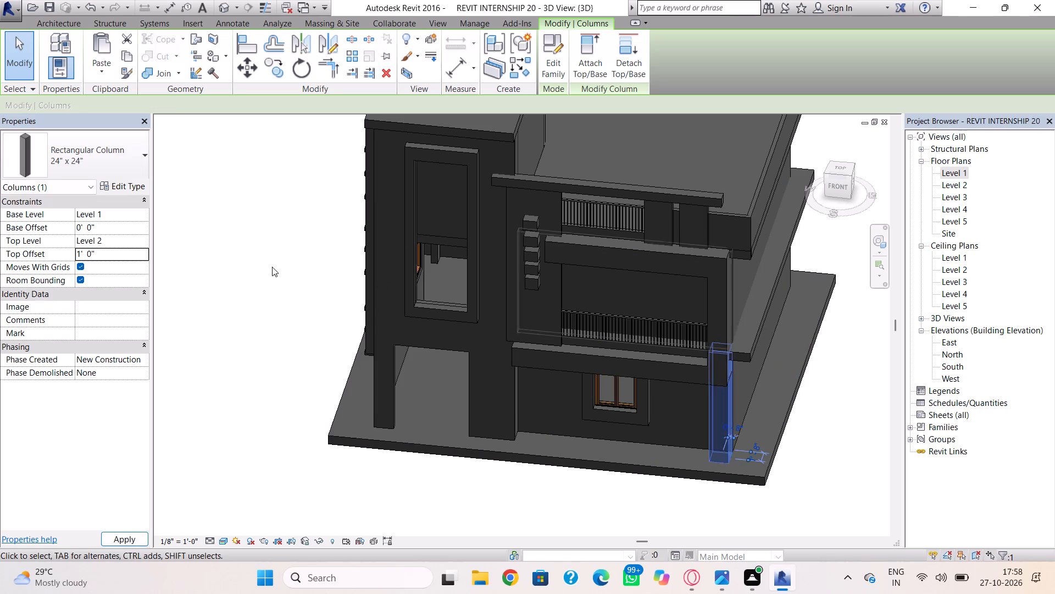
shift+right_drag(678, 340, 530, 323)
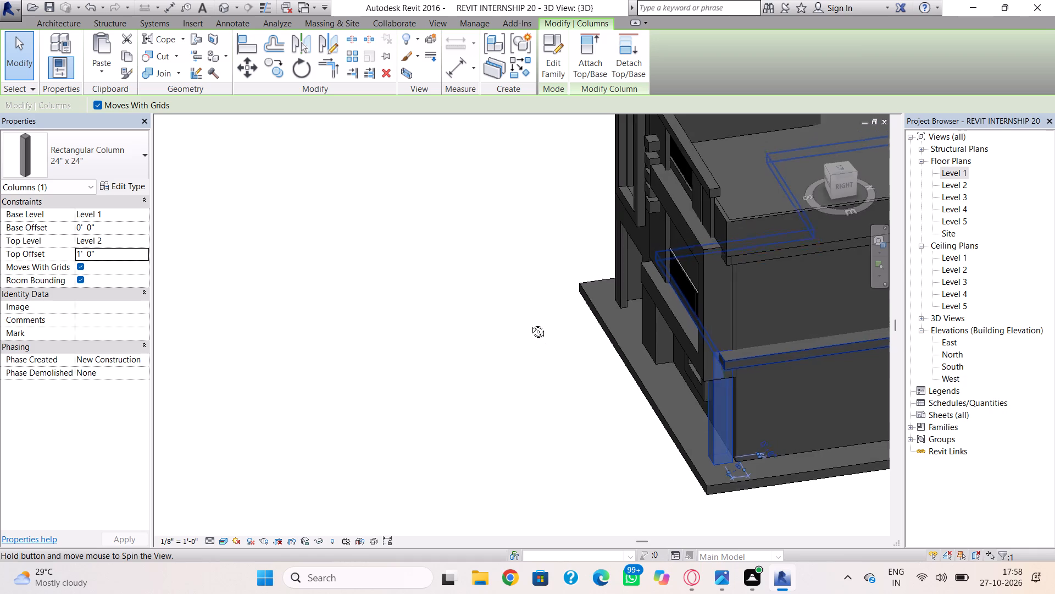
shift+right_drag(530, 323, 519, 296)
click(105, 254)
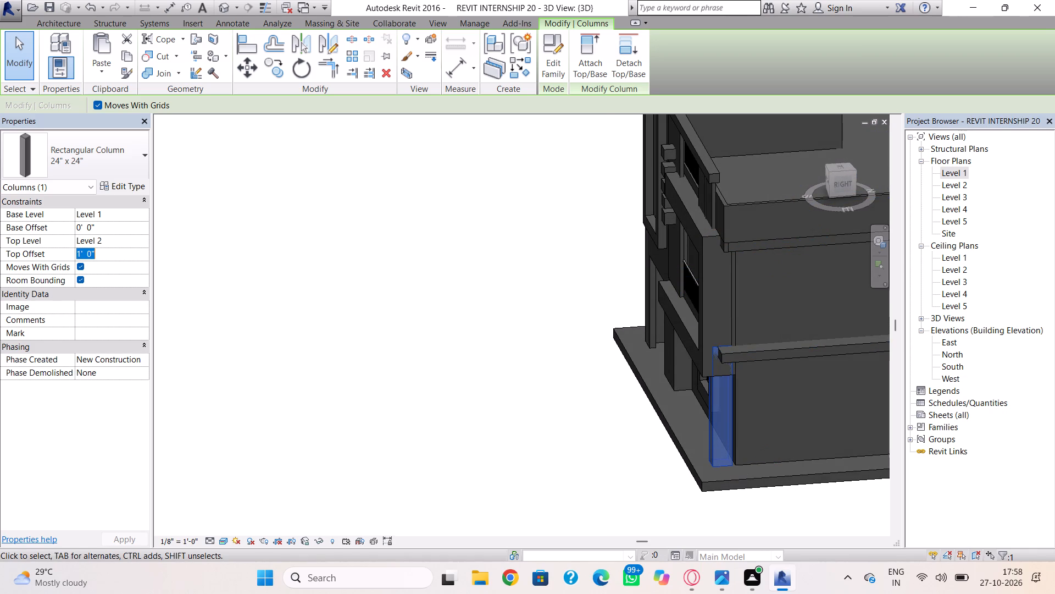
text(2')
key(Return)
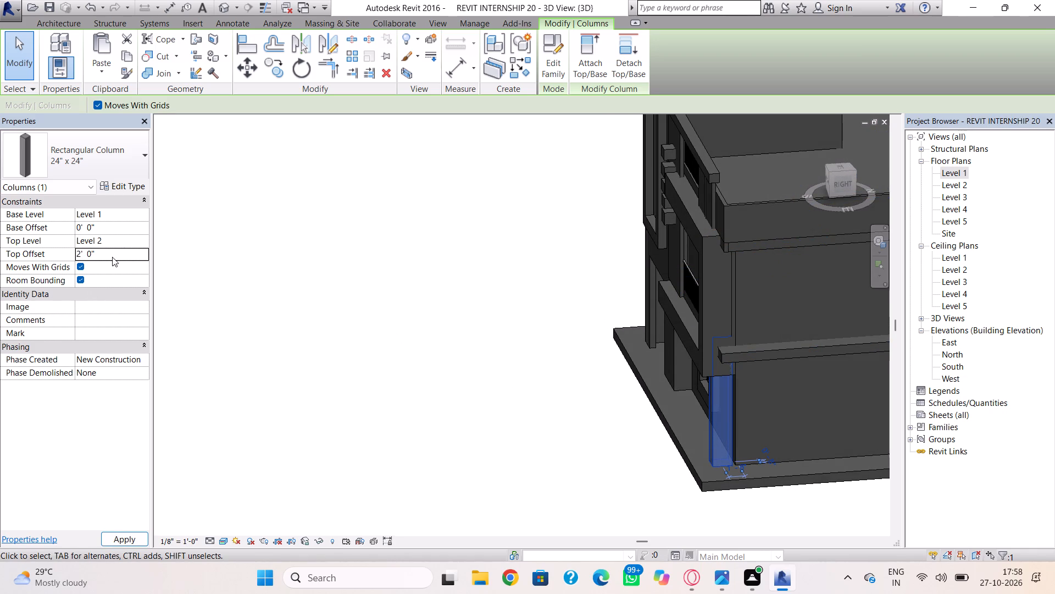
Set the corner column's top offset to -2' and deselect it.
click(112, 257)
text(-2')
key(Return)
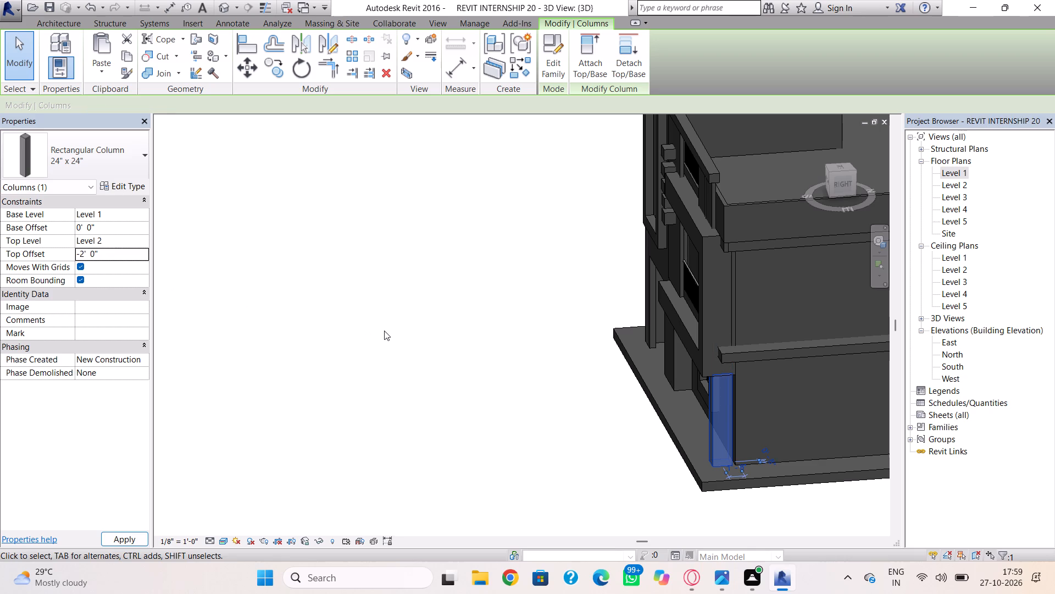
key(Escape)
In the Level 1 floor plan, nudge the corner column back toward the front wall.
shift+right_drag(420, 349, 575, 324)
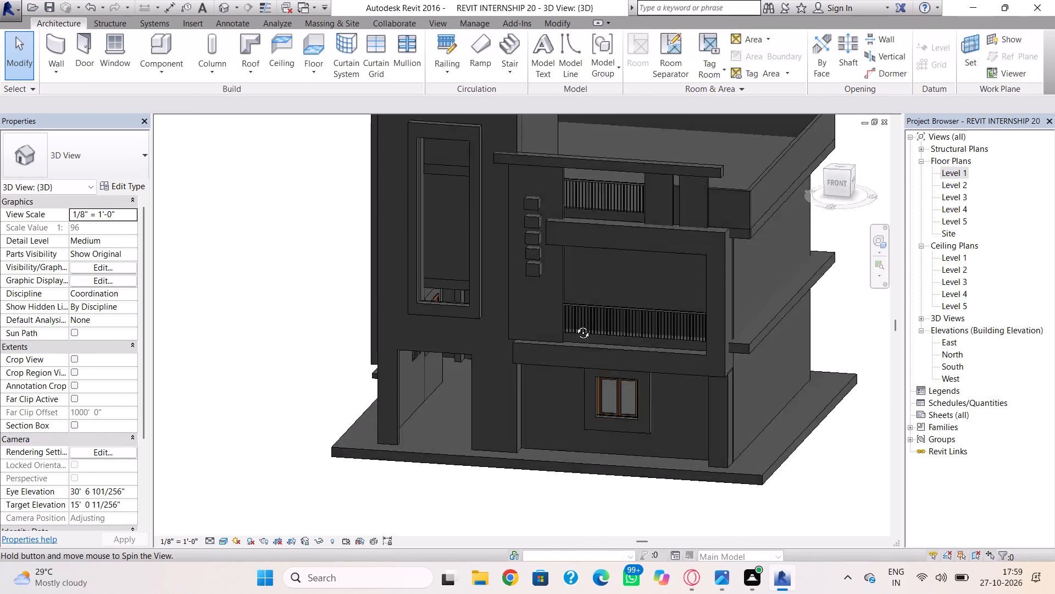
shift+right_drag(575, 324, 612, 290)
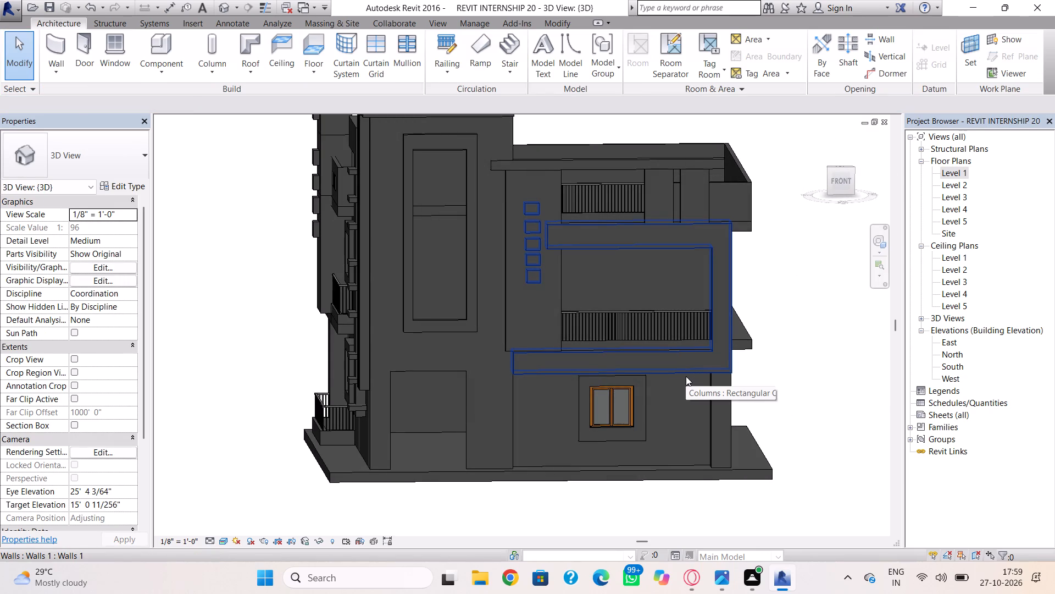
scroll(696, 378, down, 1)
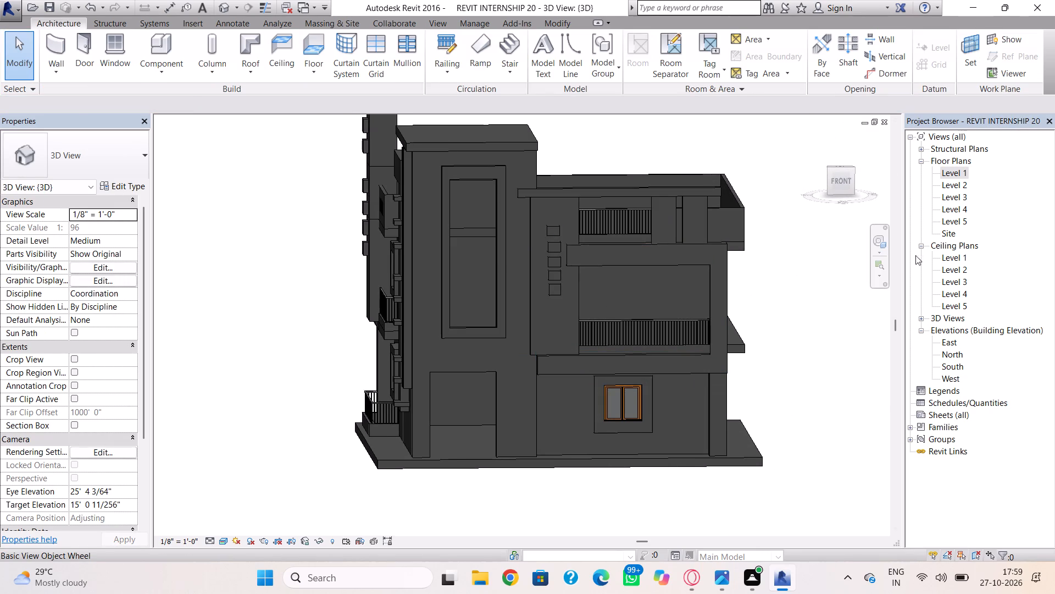
double_click(956, 172)
scroll(847, 263, down, 3)
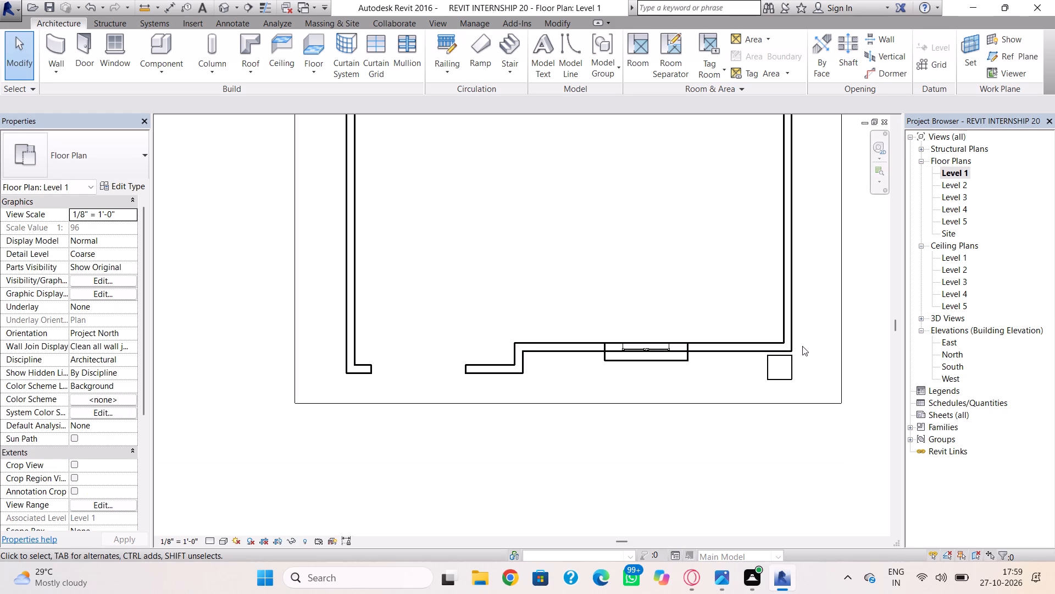
click(784, 362)
key(Up)
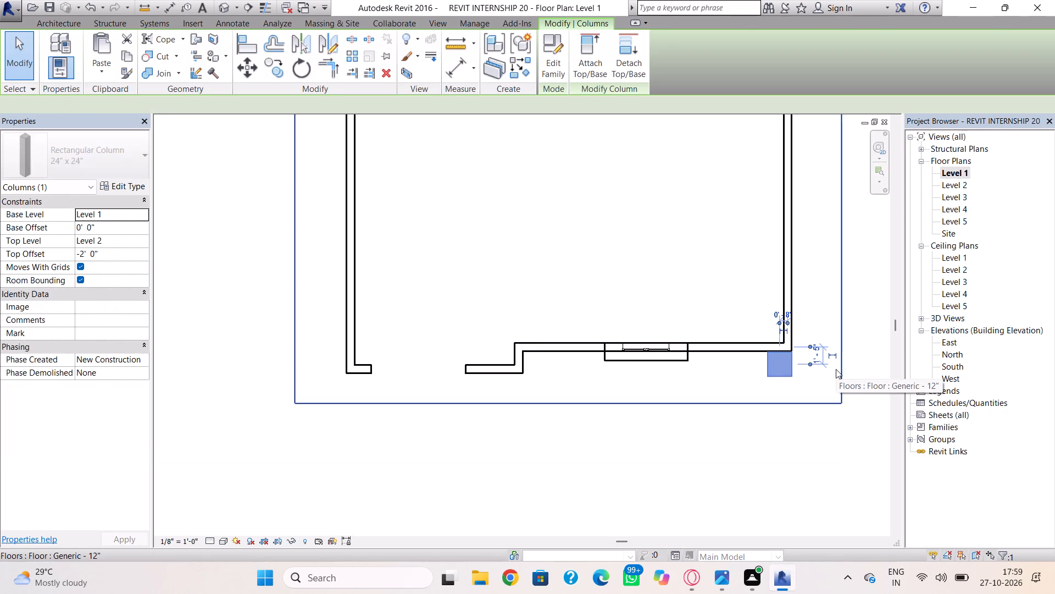
click(881, 452)
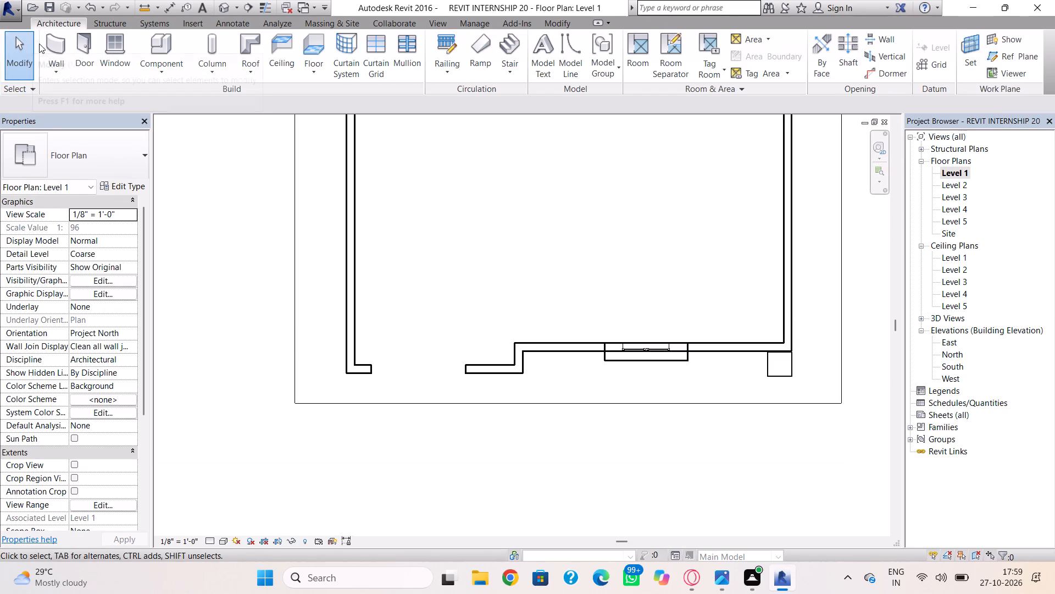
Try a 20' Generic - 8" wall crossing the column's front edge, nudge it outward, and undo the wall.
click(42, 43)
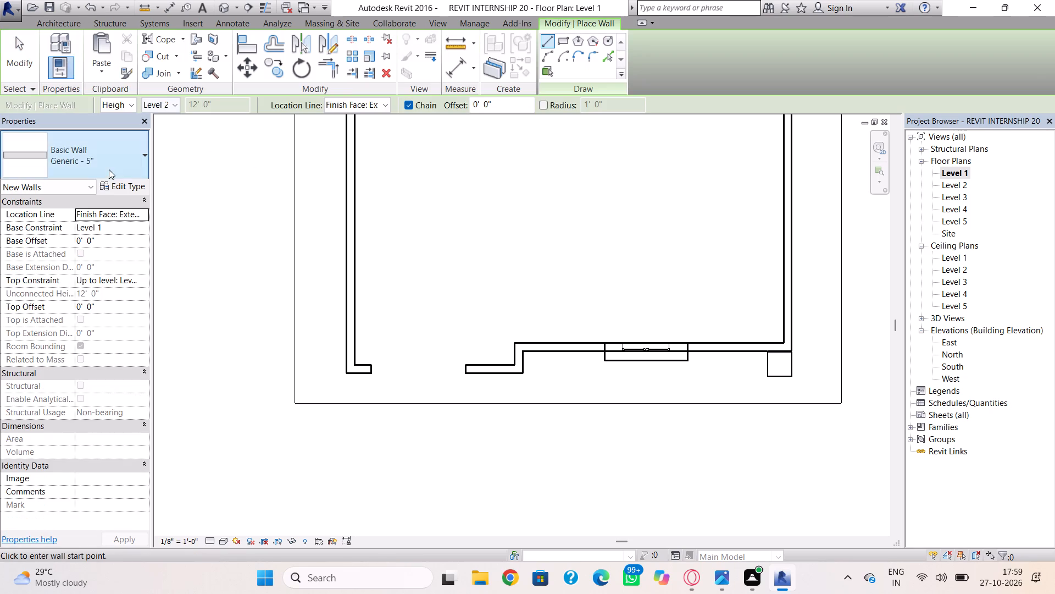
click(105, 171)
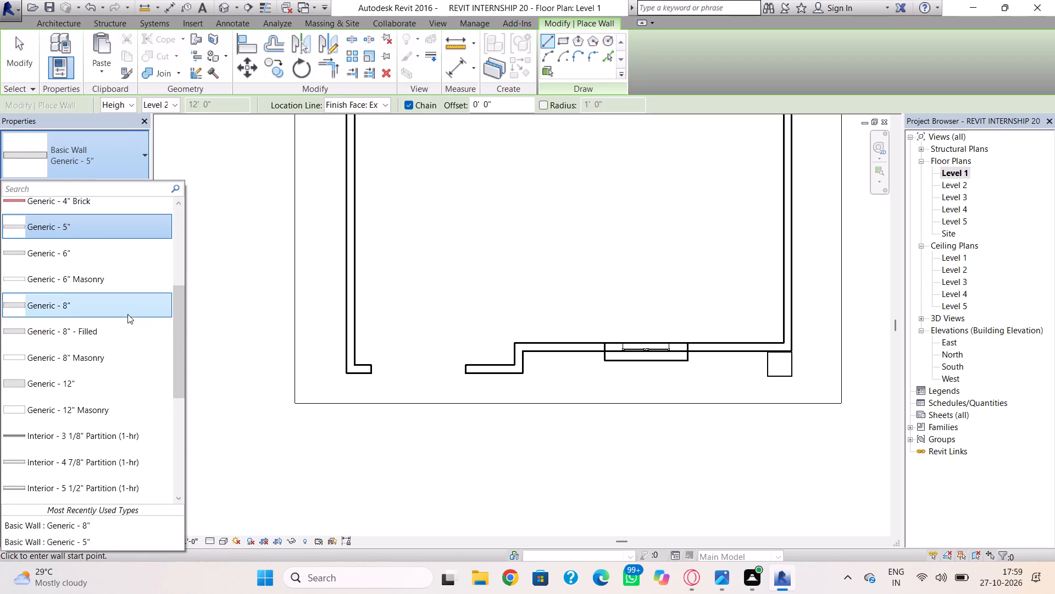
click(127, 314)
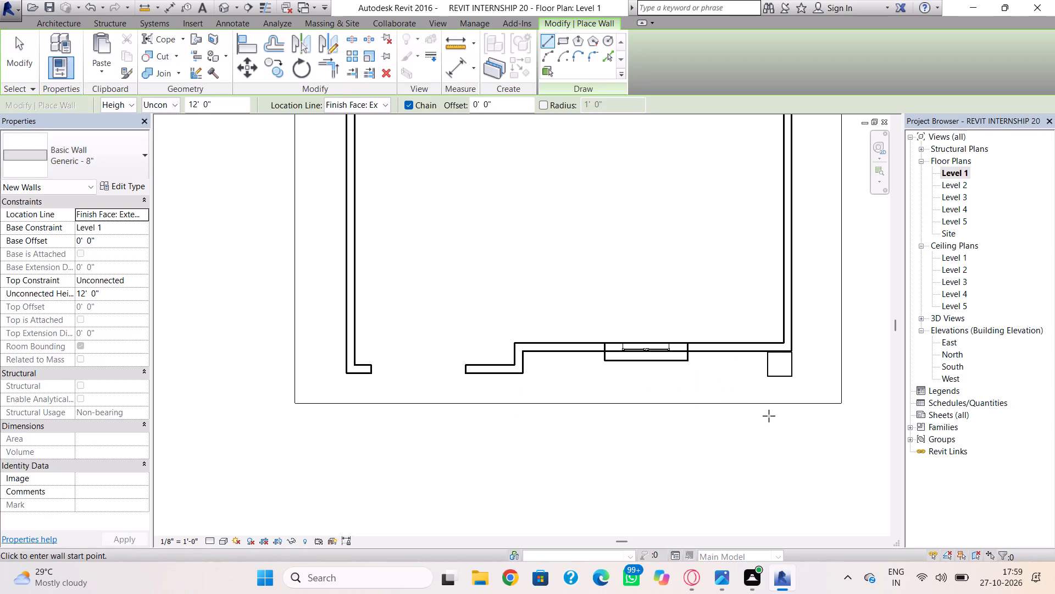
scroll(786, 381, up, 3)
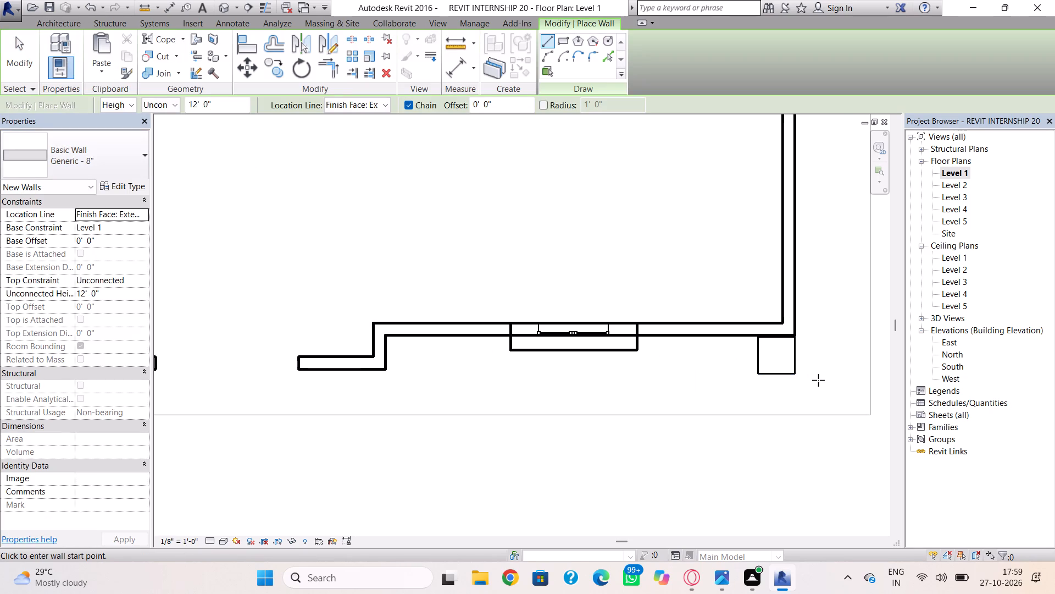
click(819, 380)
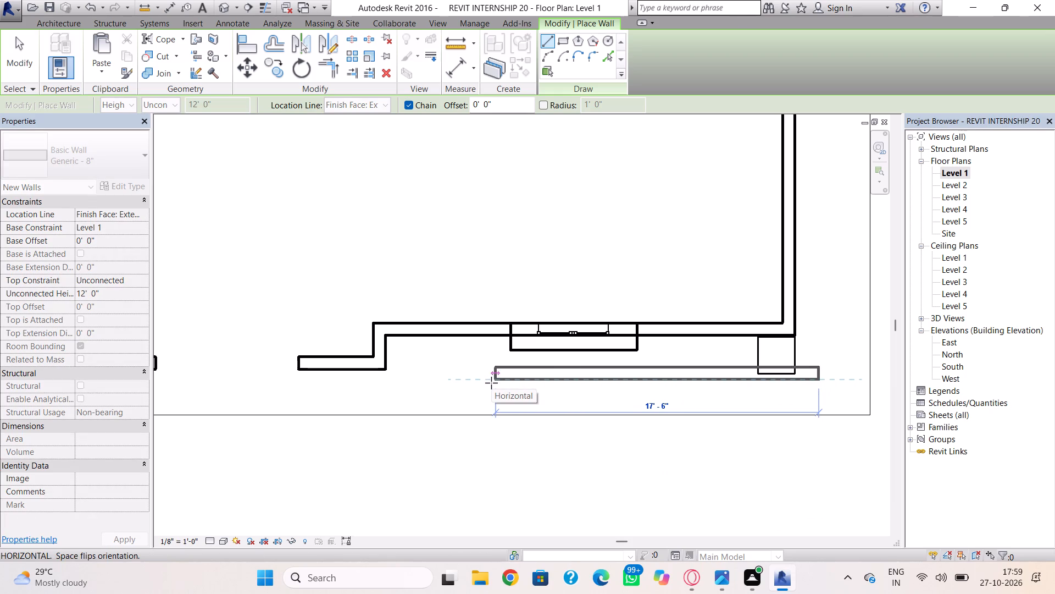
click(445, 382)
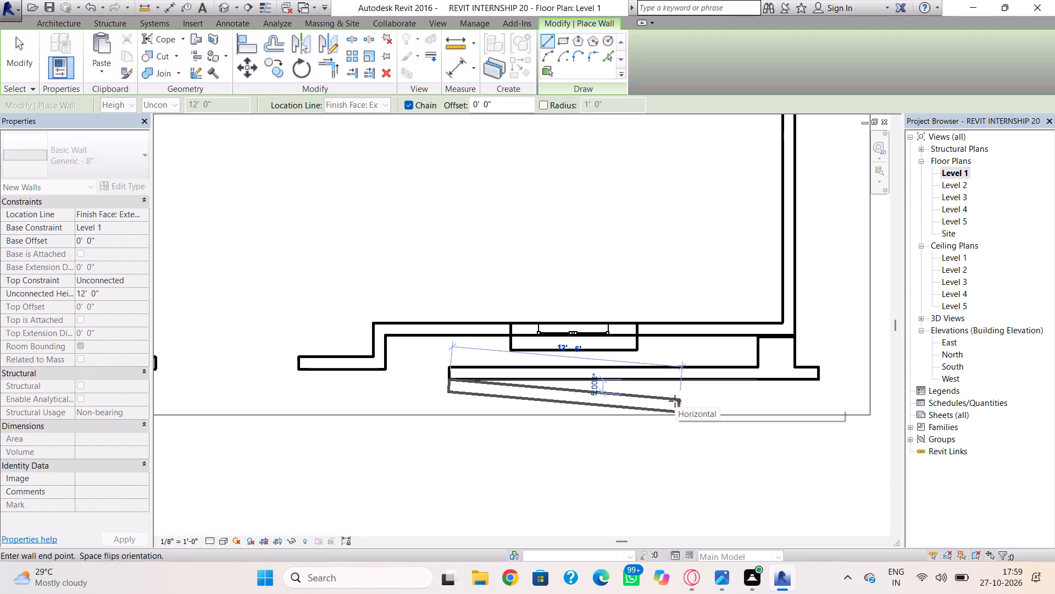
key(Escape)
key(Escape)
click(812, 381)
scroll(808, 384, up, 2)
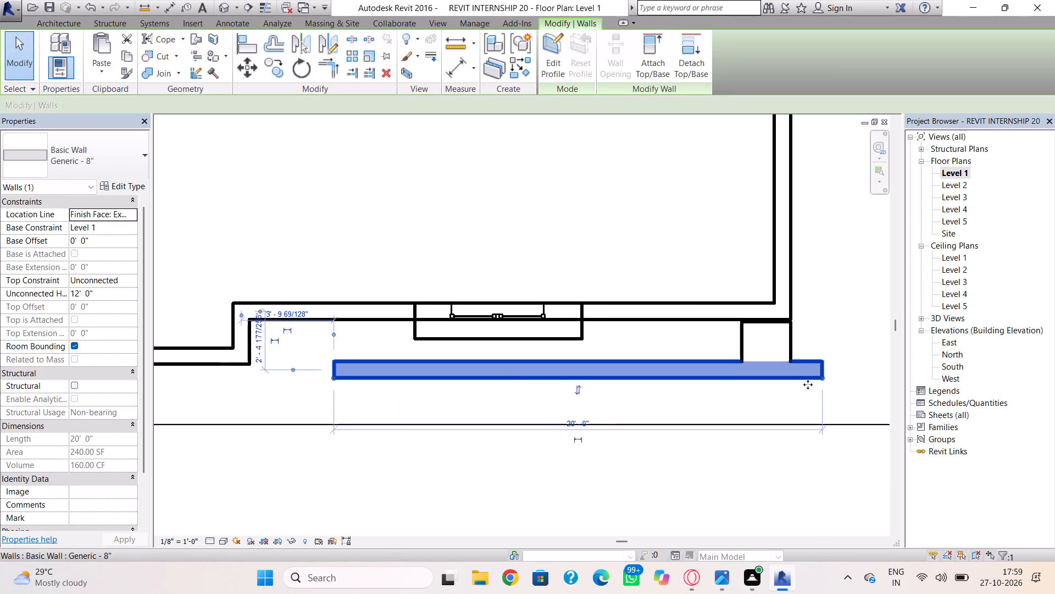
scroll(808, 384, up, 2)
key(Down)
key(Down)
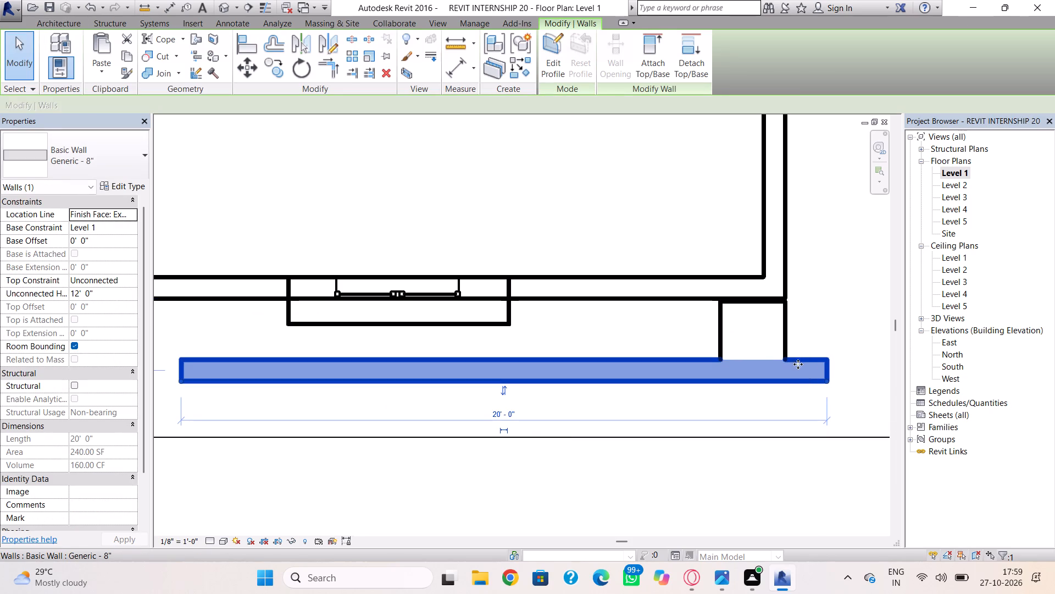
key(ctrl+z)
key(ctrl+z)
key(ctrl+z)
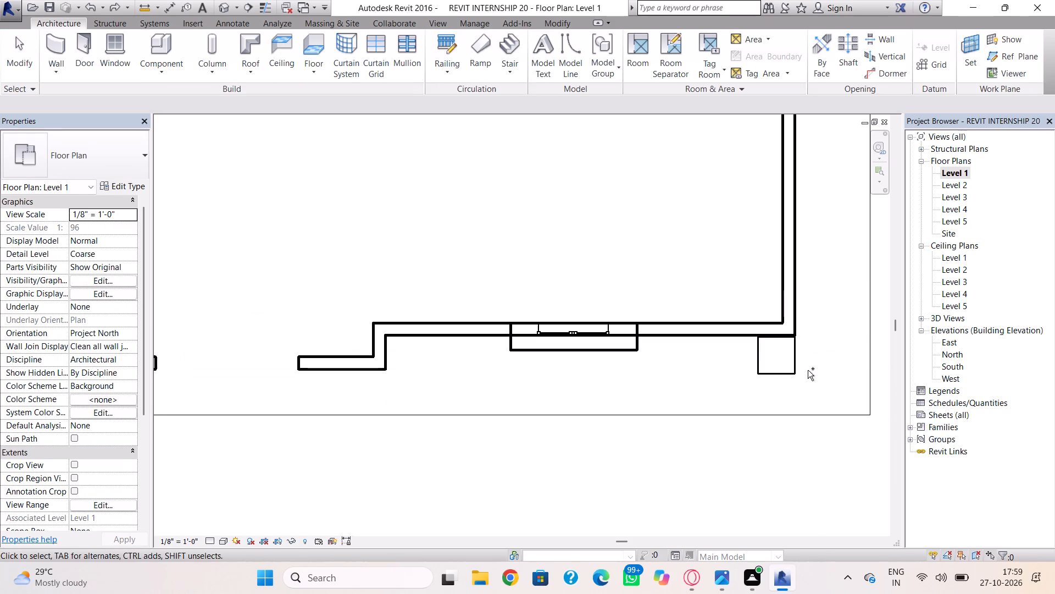
Draw an 18' Generic - 8" wall, 12' high, parallel to the front wall, running past the window to the corner column.
click(52, 40)
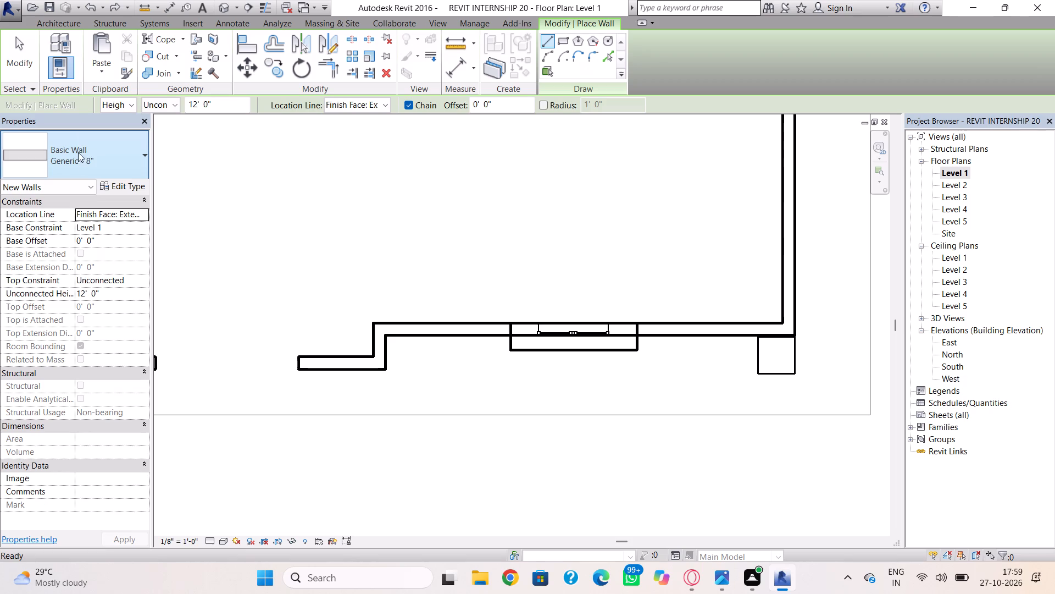
click(85, 168)
click(95, 236)
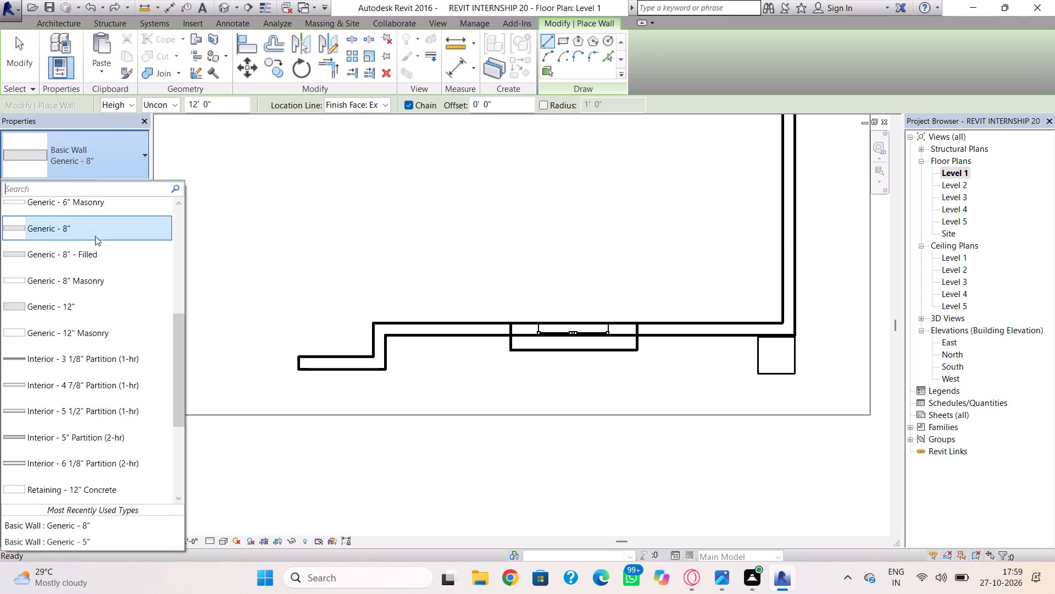
scroll(530, 381, up, 2)
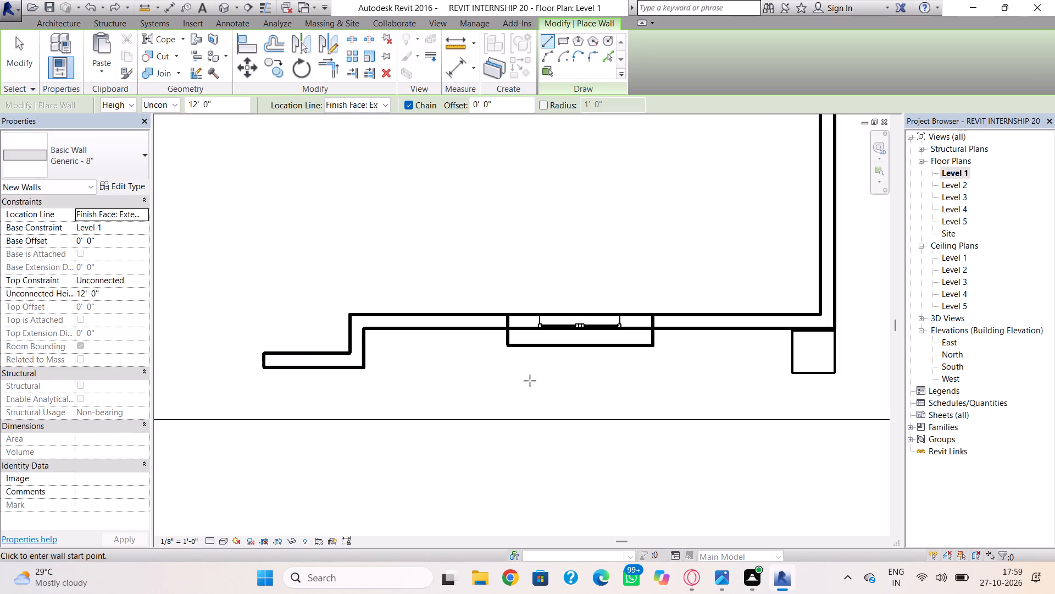
click(445, 381)
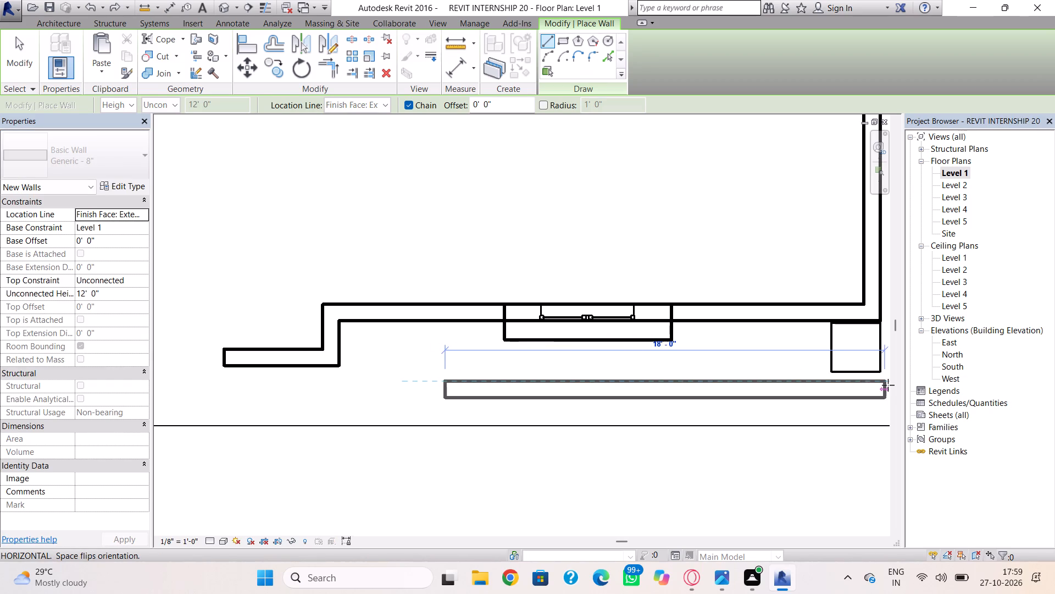
scroll(885, 386, down, 2)
middle_drag(839, 395, 747, 389)
scroll(716, 373, up, 1)
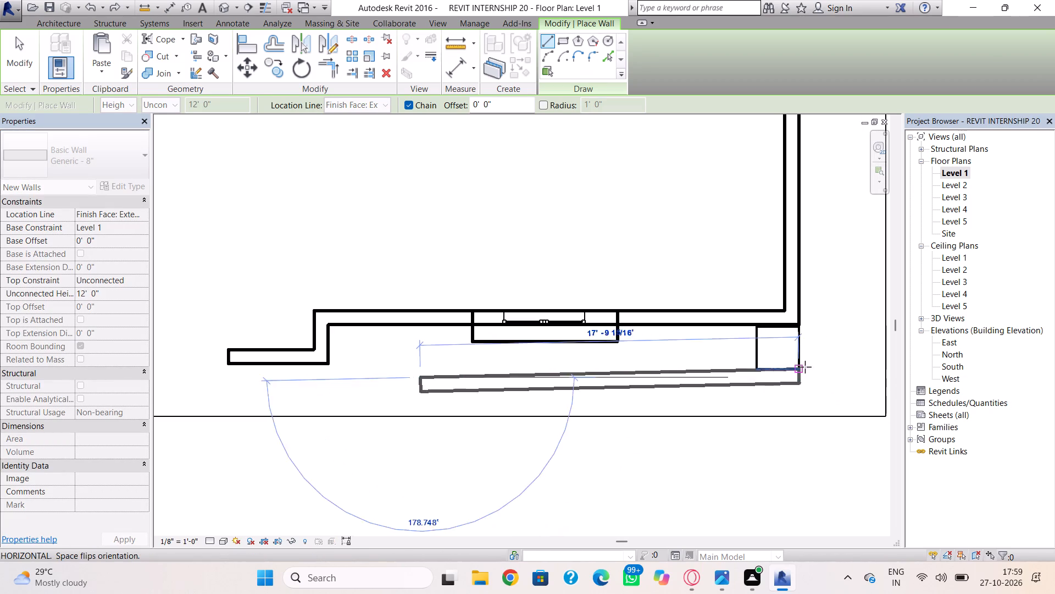
click(803, 373)
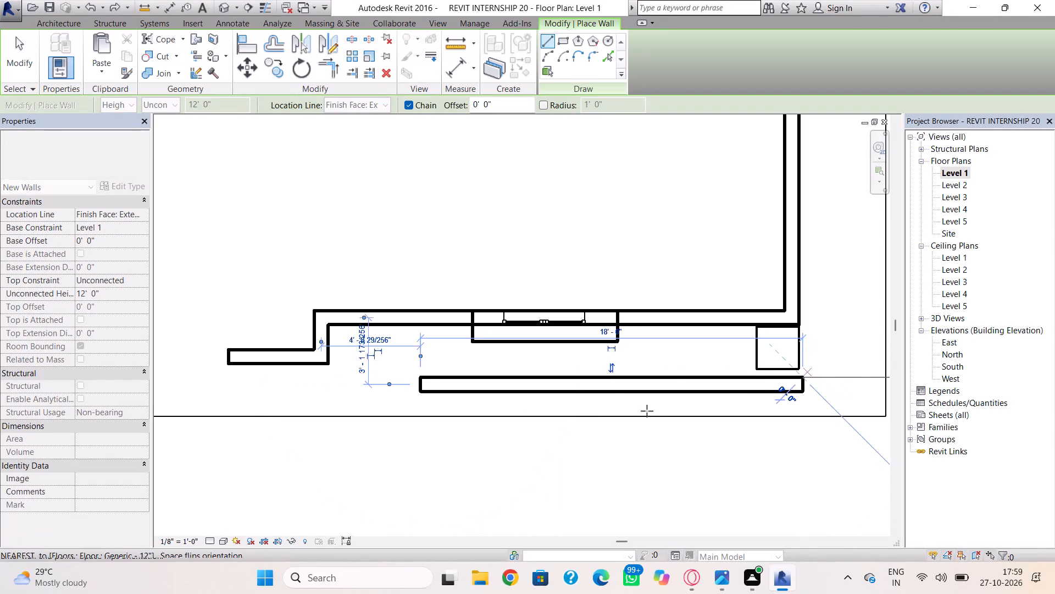
key(Escape)
key(Escape)
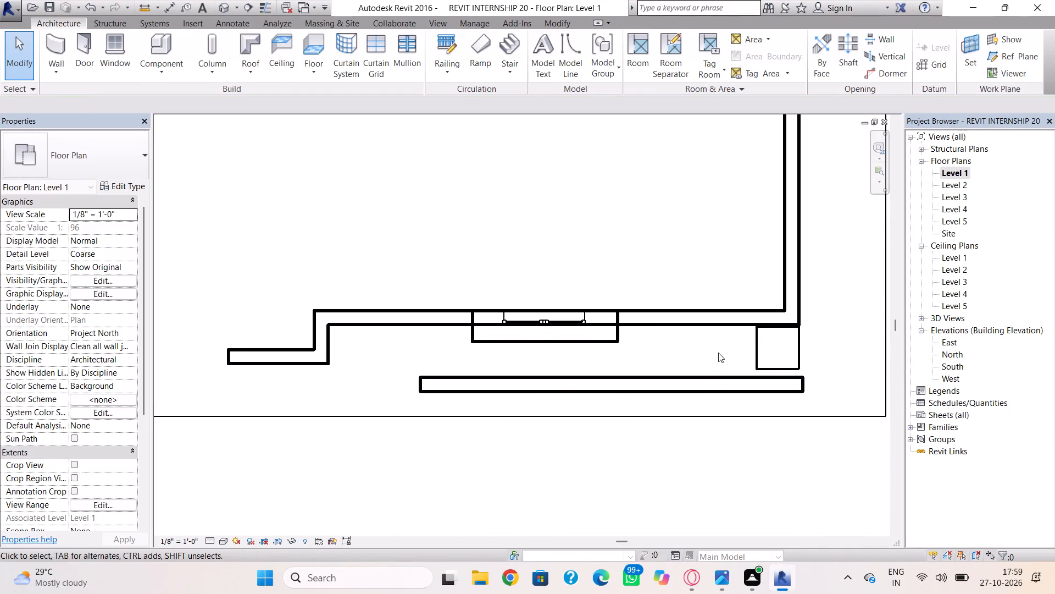
Nudge the 18' front wall back against the corner column's front face and align its end with the column's outer edge.
click(725, 378)
scroll(731, 387, up, 4)
key(Up)
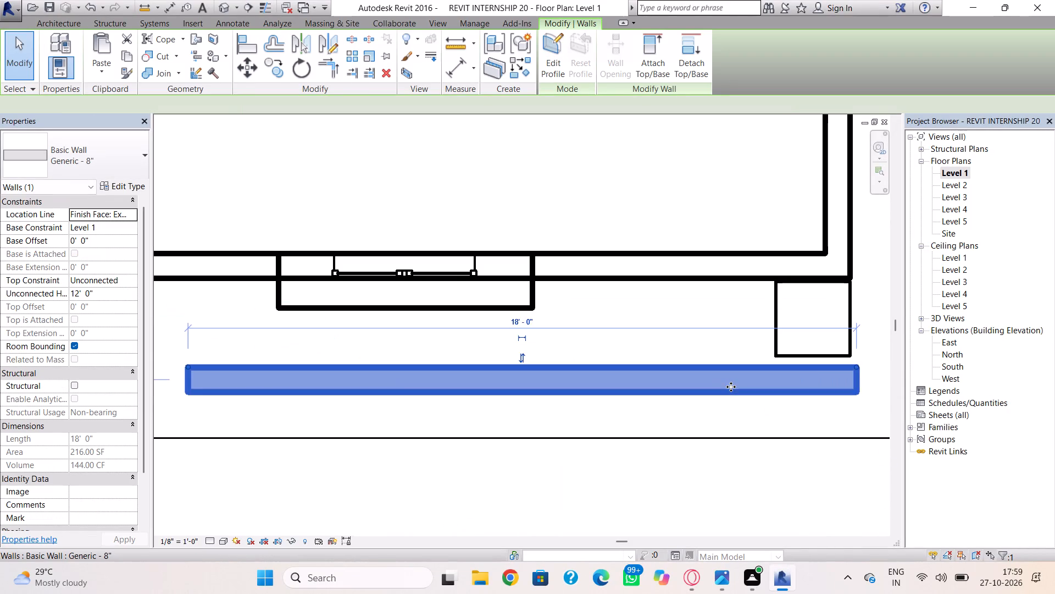
key(Up)
key(Up)
key(Left)
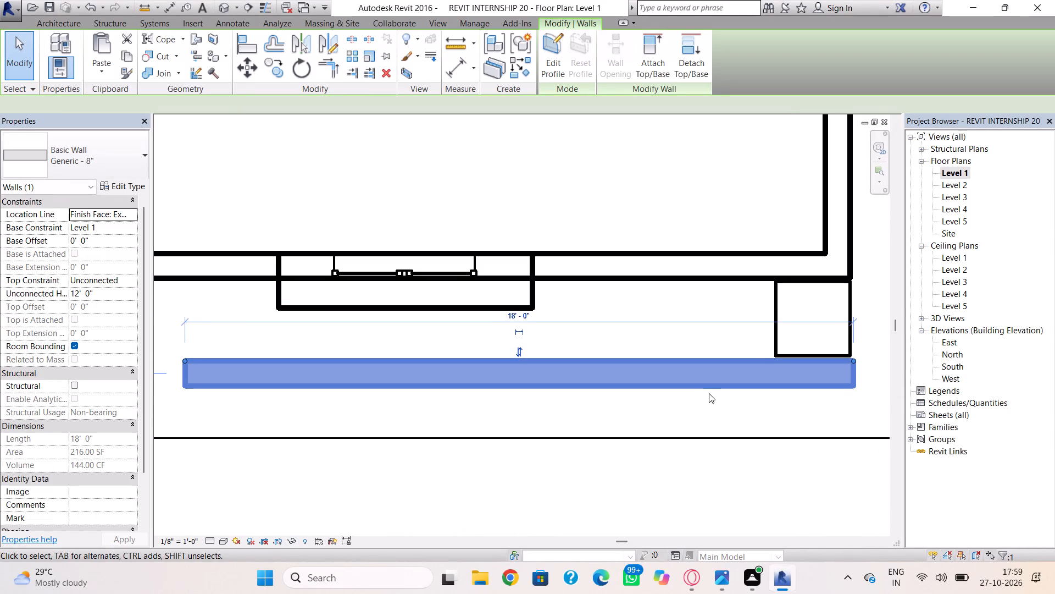
key(Left)
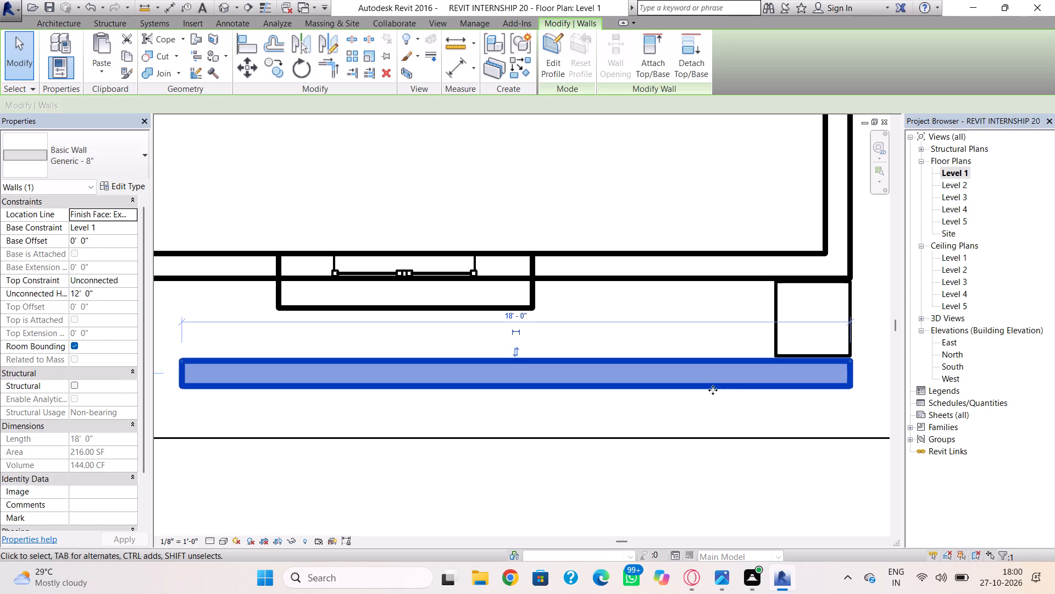
key(Up)
click(723, 427)
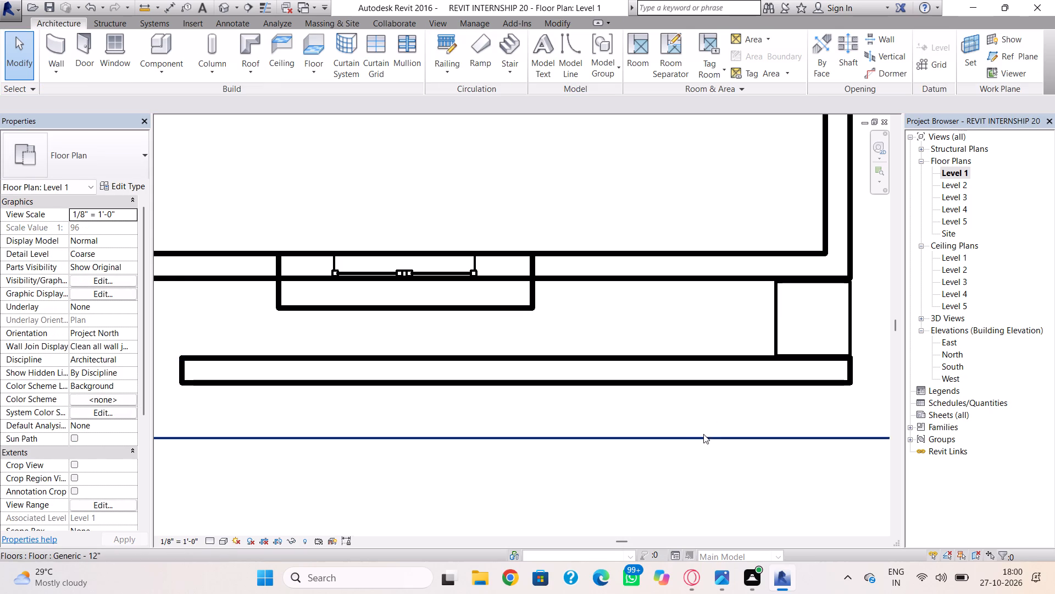
In the 3D view, lower the top of the 18' front wall to a height of about 4'-2".
click(219, 10)
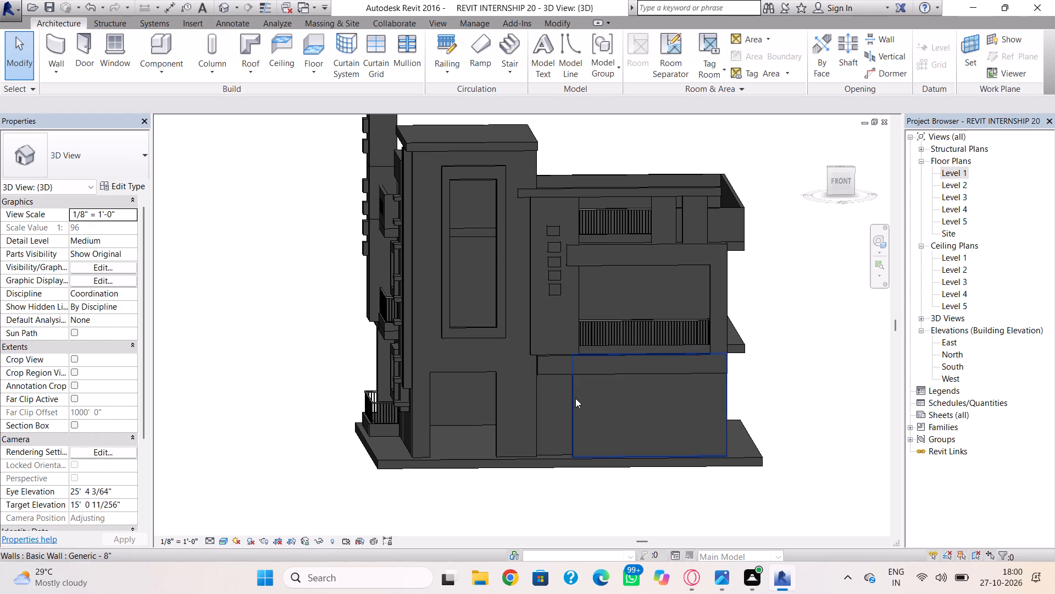
click(575, 398)
drag(647, 355, 659, 410)
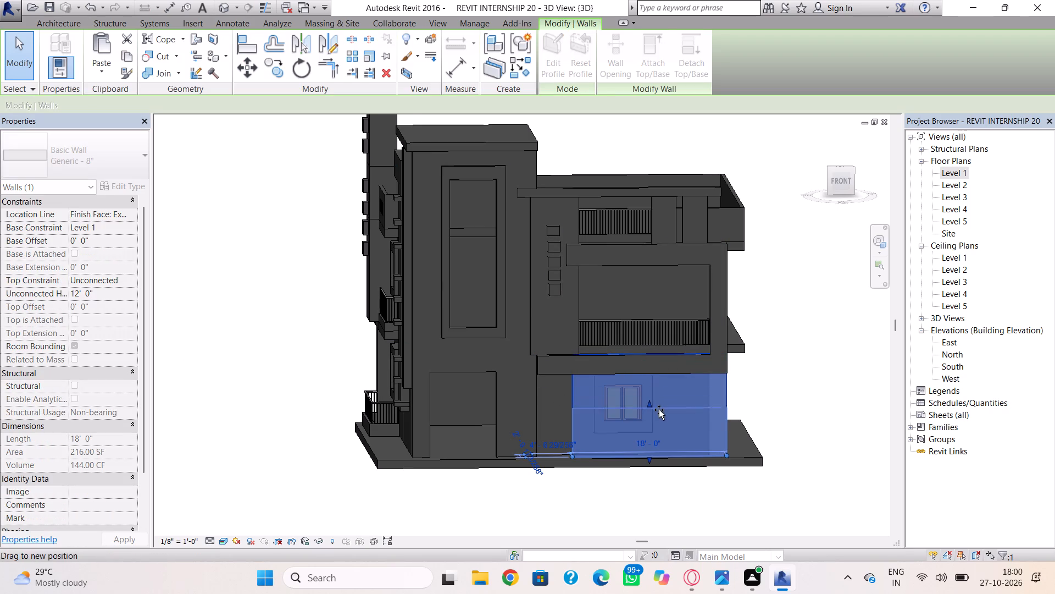
drag(659, 410, 664, 421)
click(778, 402)
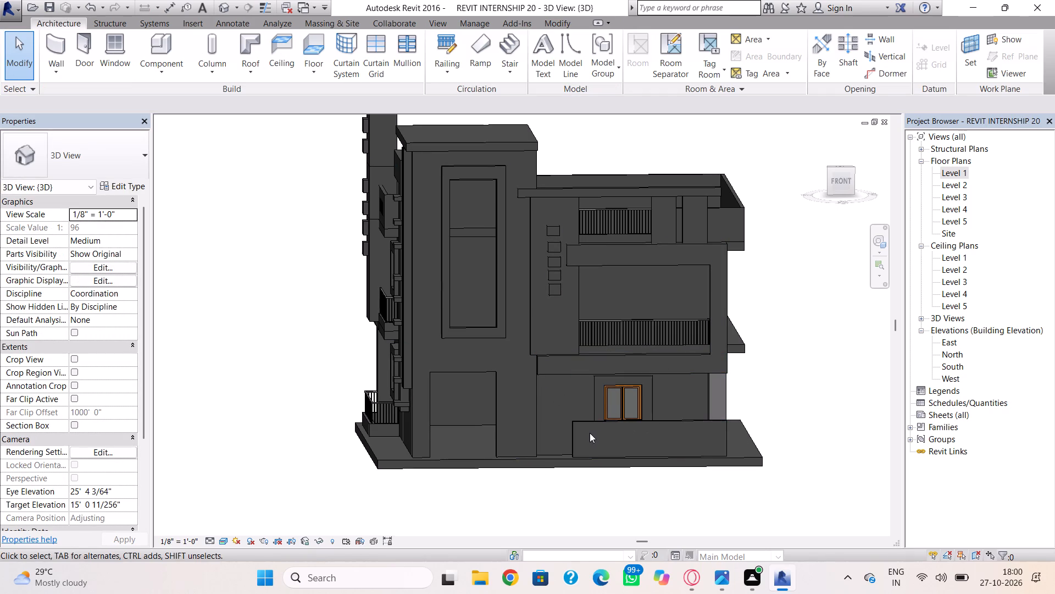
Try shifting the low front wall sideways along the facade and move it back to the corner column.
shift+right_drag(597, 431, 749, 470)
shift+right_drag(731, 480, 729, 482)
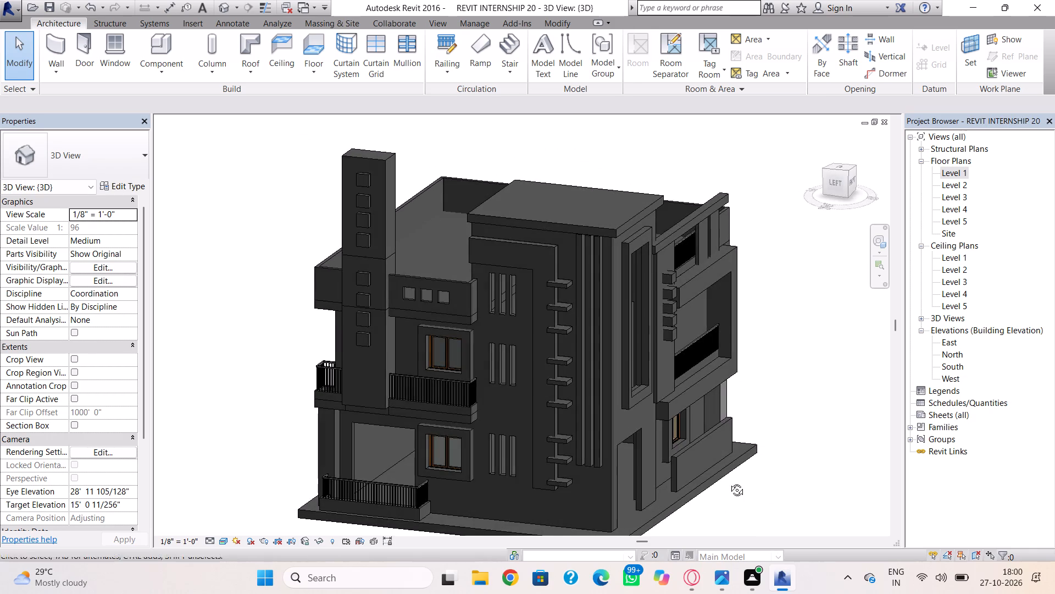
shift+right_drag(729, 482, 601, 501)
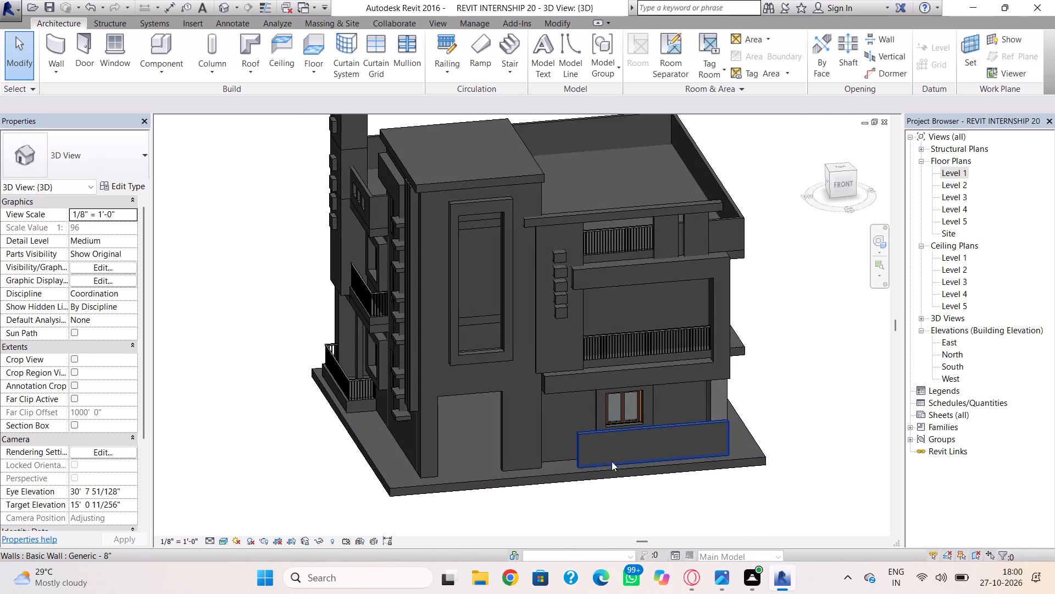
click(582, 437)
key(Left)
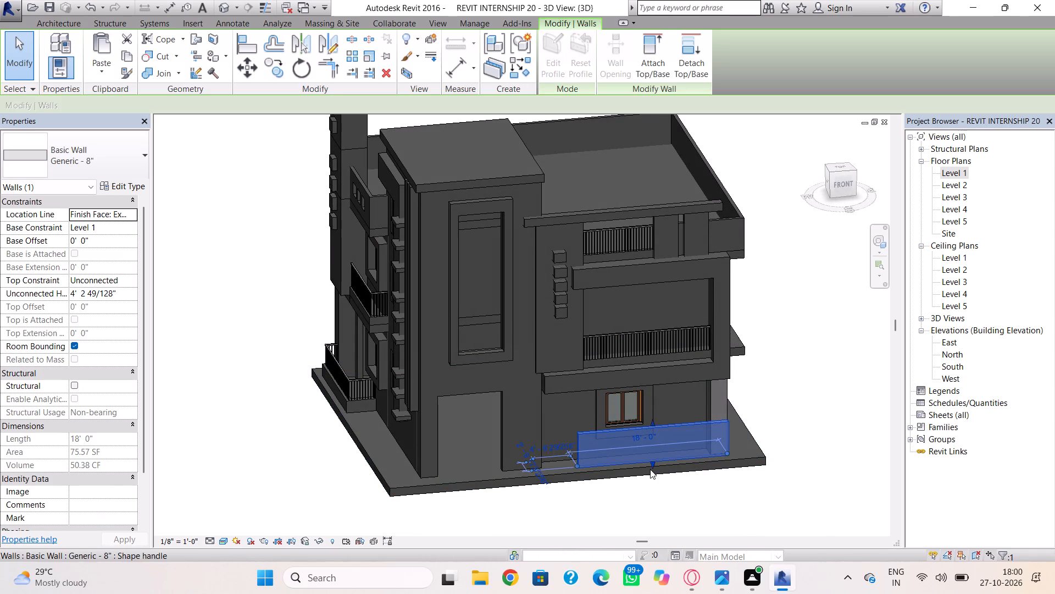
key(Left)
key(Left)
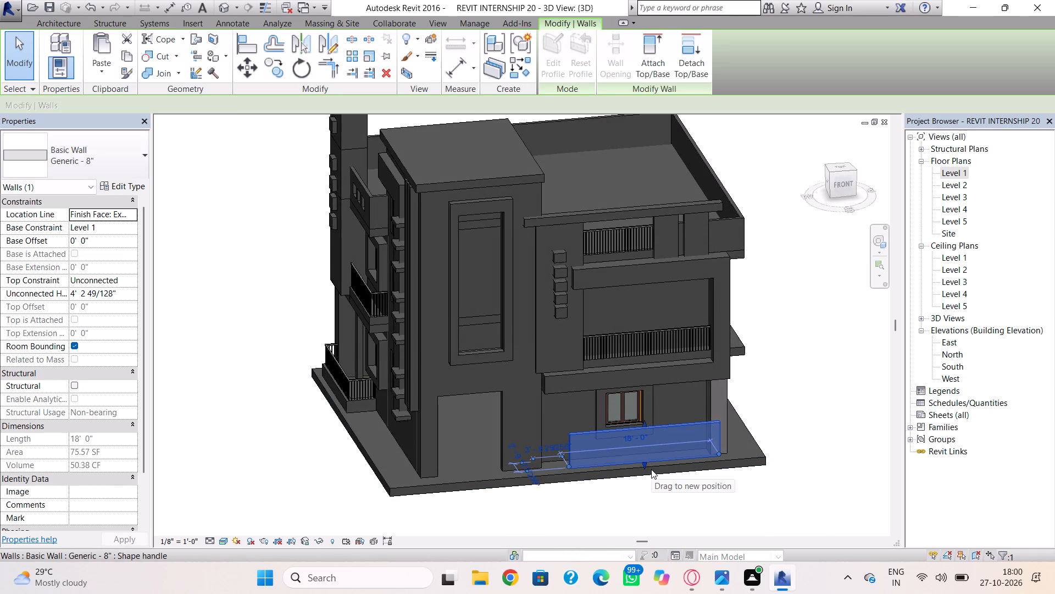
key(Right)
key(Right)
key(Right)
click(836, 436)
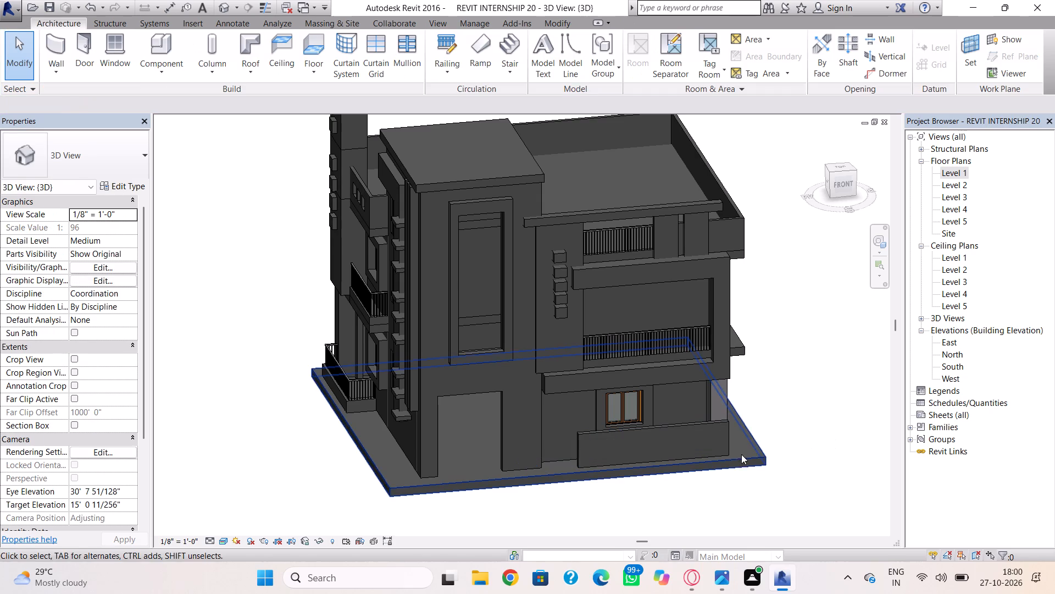
Lower the front wall's top edge slightly more, to the bottom of the ground-floor window surround.
shift+right_drag(734, 457, 736, 468)
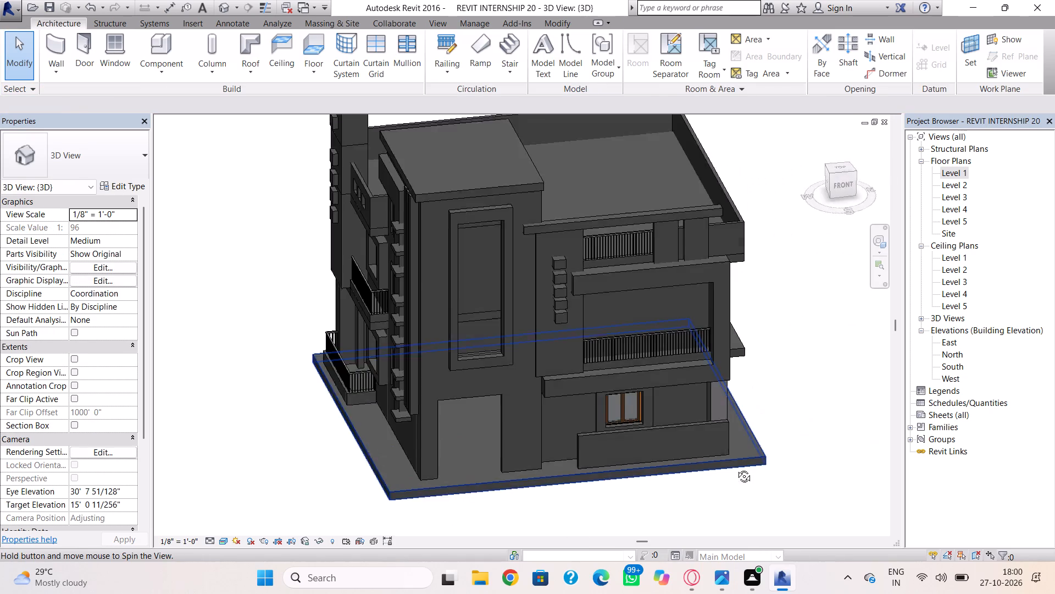
shift+right_drag(736, 468, 698, 410)
shift+right_drag(698, 410, 698, 404)
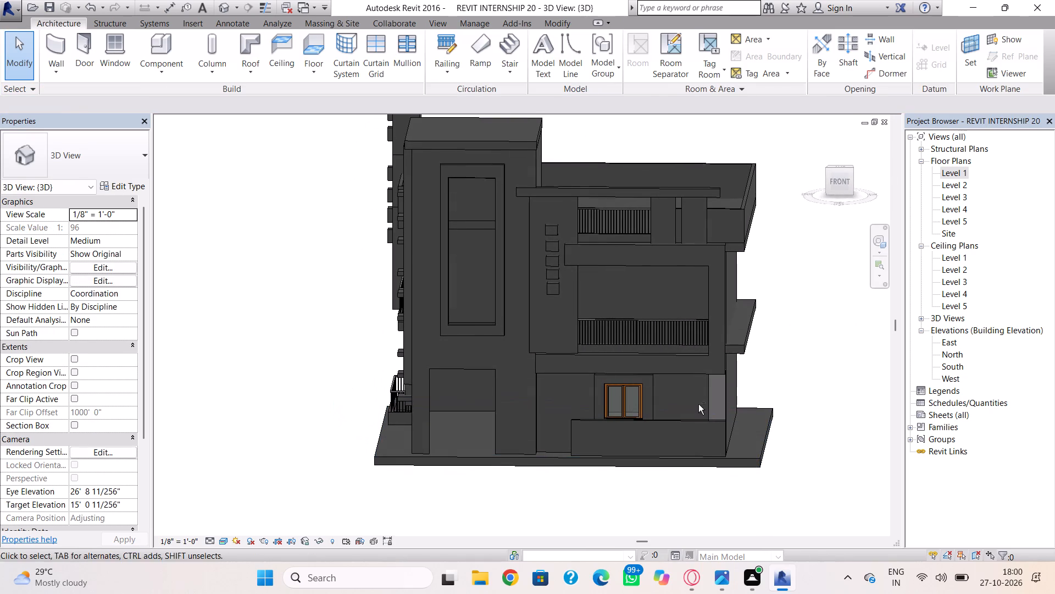
click(684, 424)
scroll(645, 419, up, 3)
drag(651, 414, 651, 423)
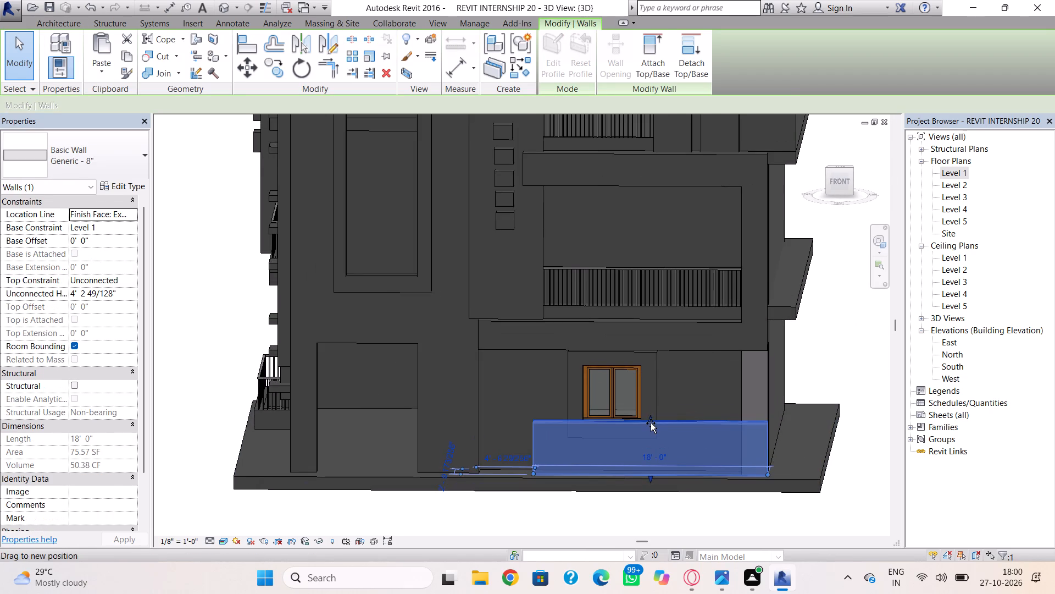
drag(651, 423, 651, 432)
click(821, 423)
Start an in-place model component in the Walls family category, accepting the default name.
shift+right_drag(729, 444, 729, 443)
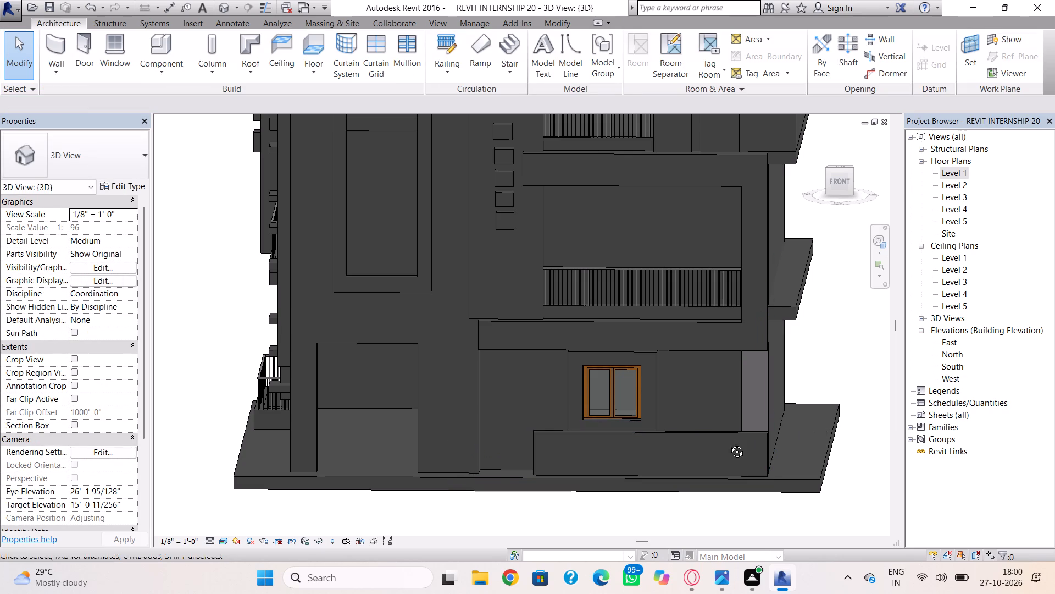
shift+right_drag(729, 443, 729, 426)
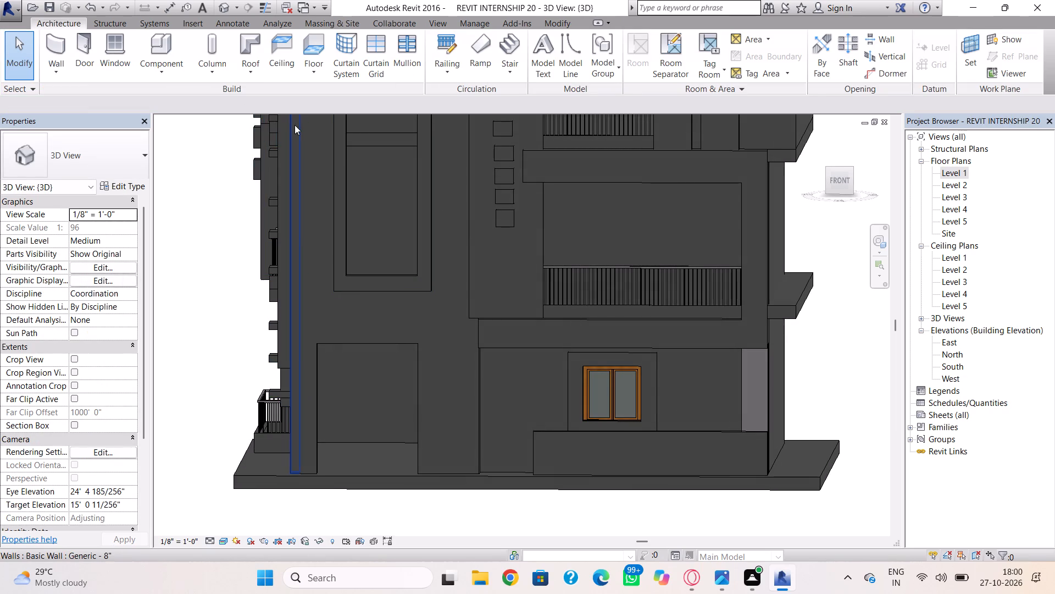
click(171, 64)
click(195, 129)
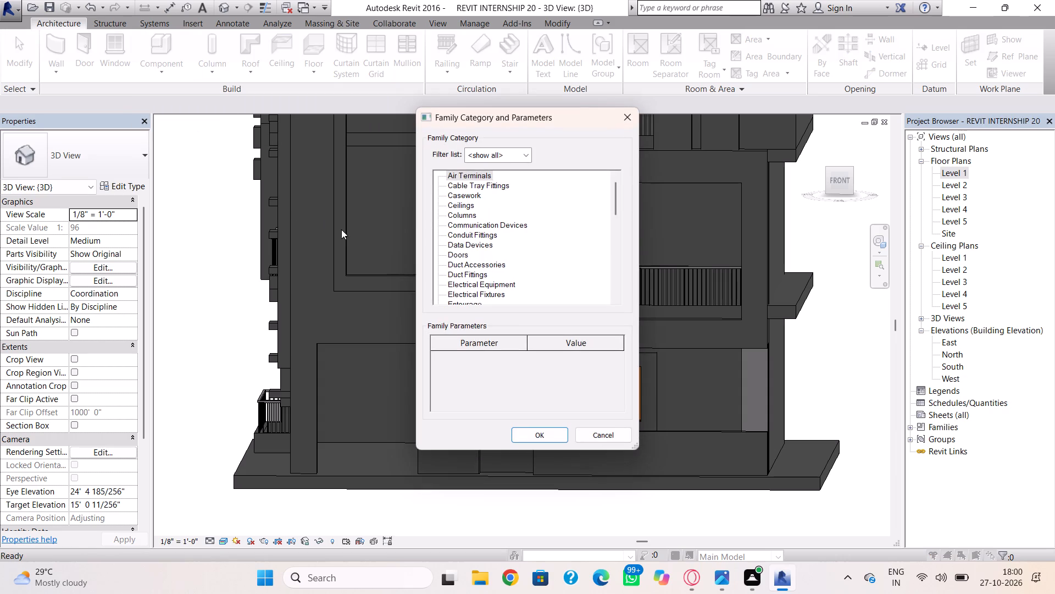
drag(614, 211, 610, 294)
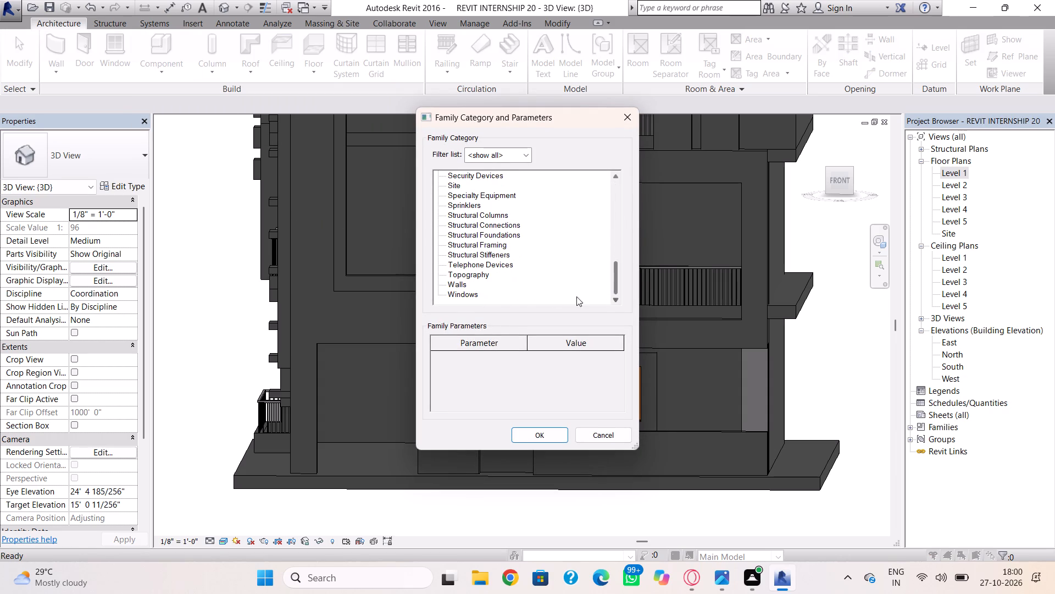
click(469, 285)
click(457, 282)
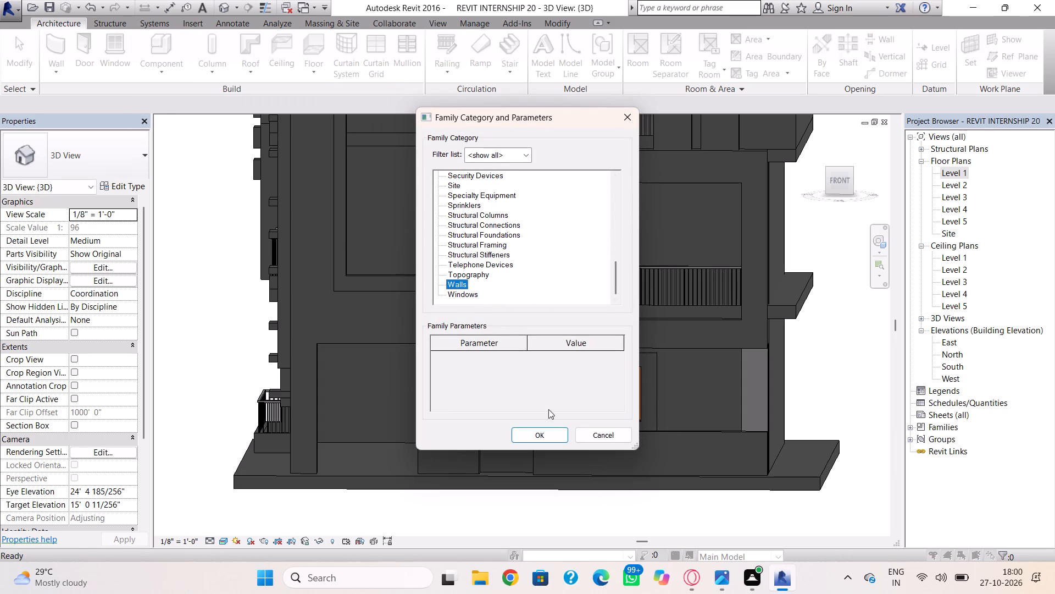
click(543, 436)
click(532, 309)
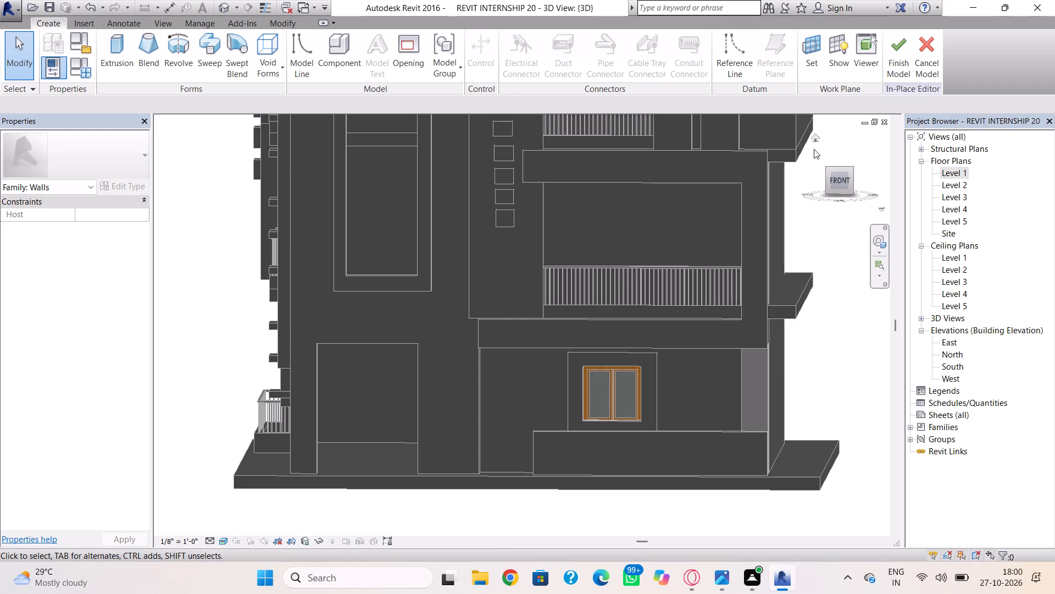
Set the work plane by picking the front face of the low front wall.
click(817, 47)
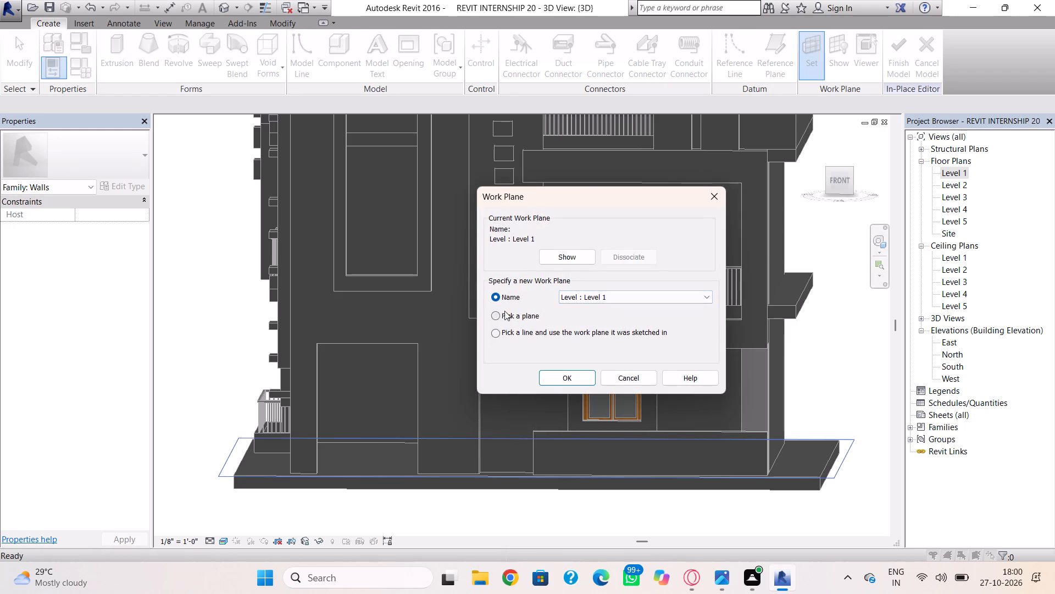
click(494, 313)
click(553, 381)
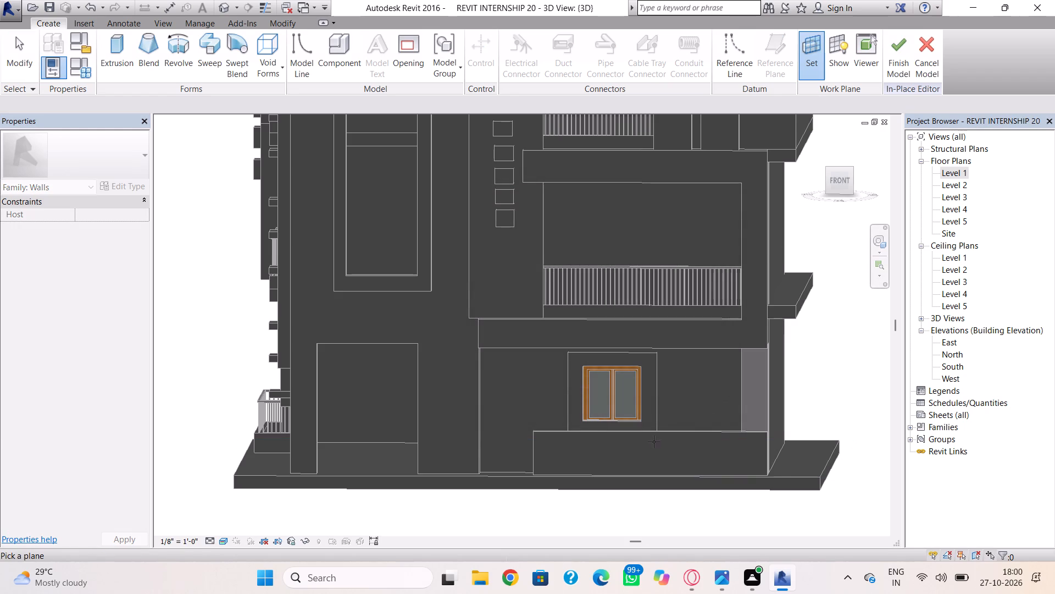
click(659, 437)
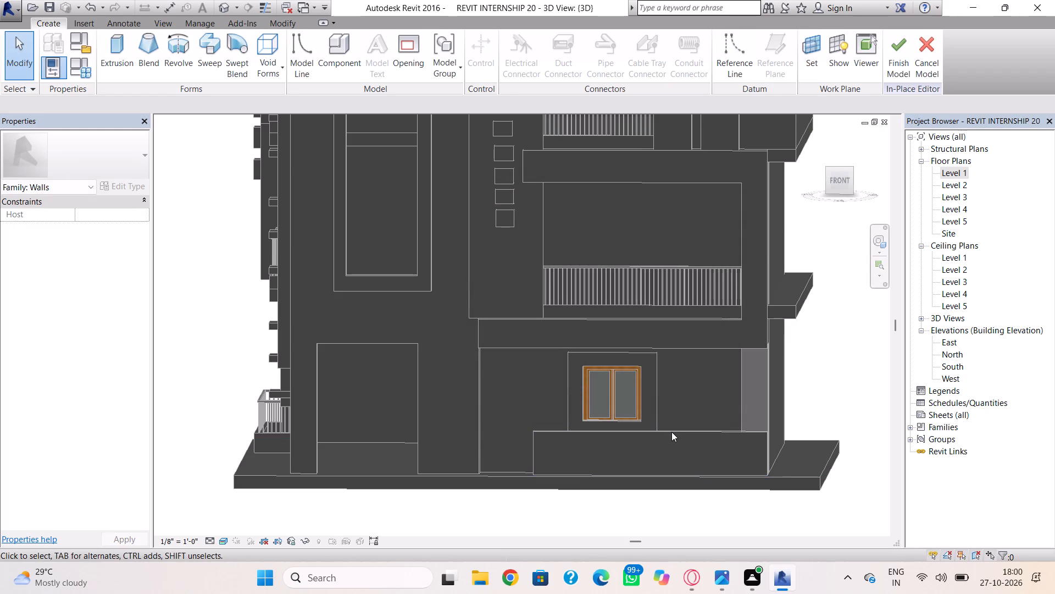
For a 1' deep extrusion, sketch two nested rectangles on the low front wall, about 4' and 4'-6" wide.
click(119, 58)
click(518, 42)
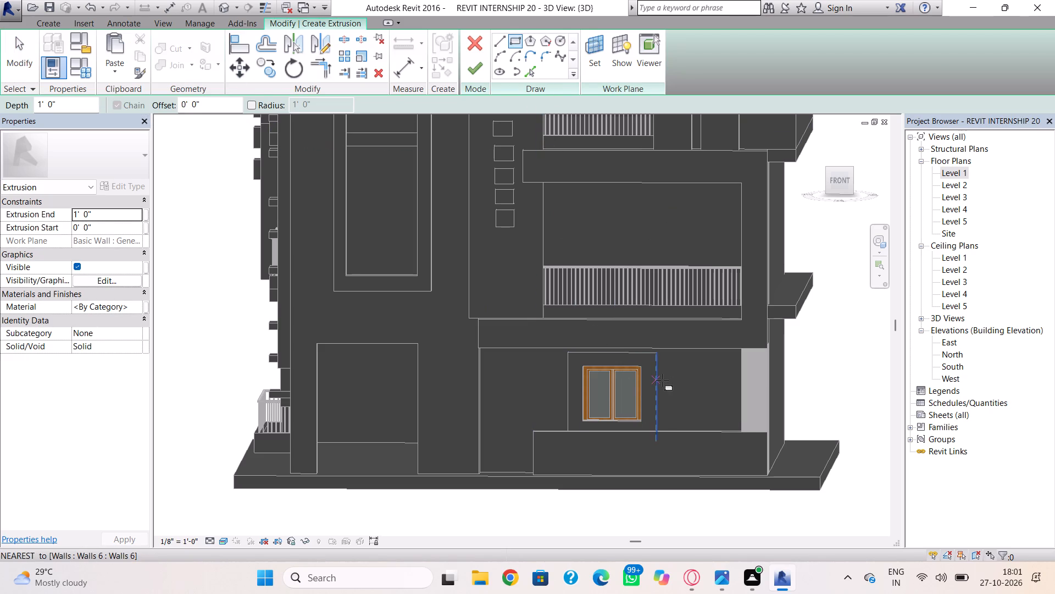
click(627, 433)
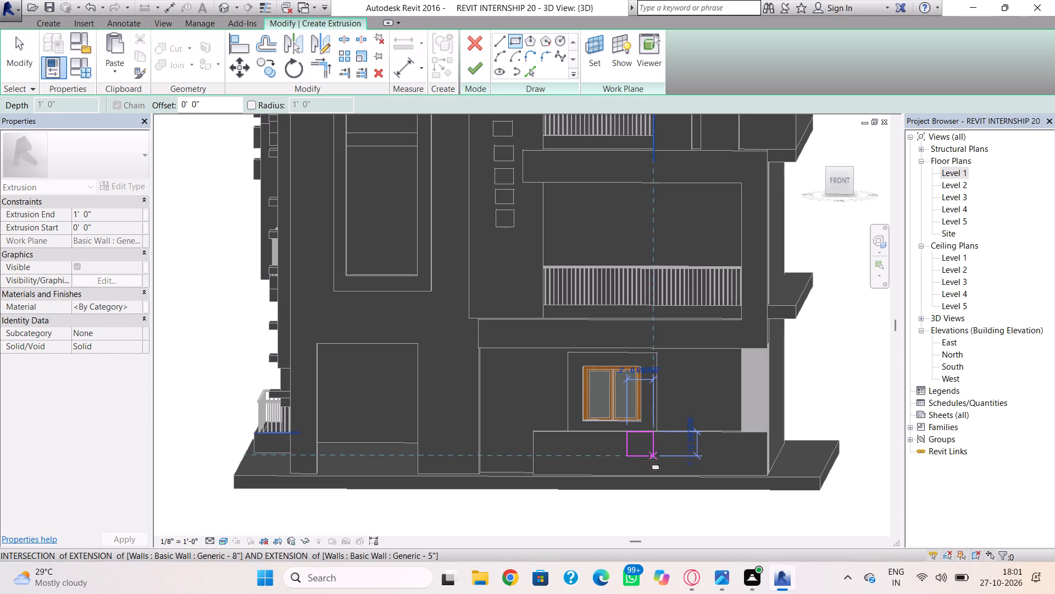
click(679, 470)
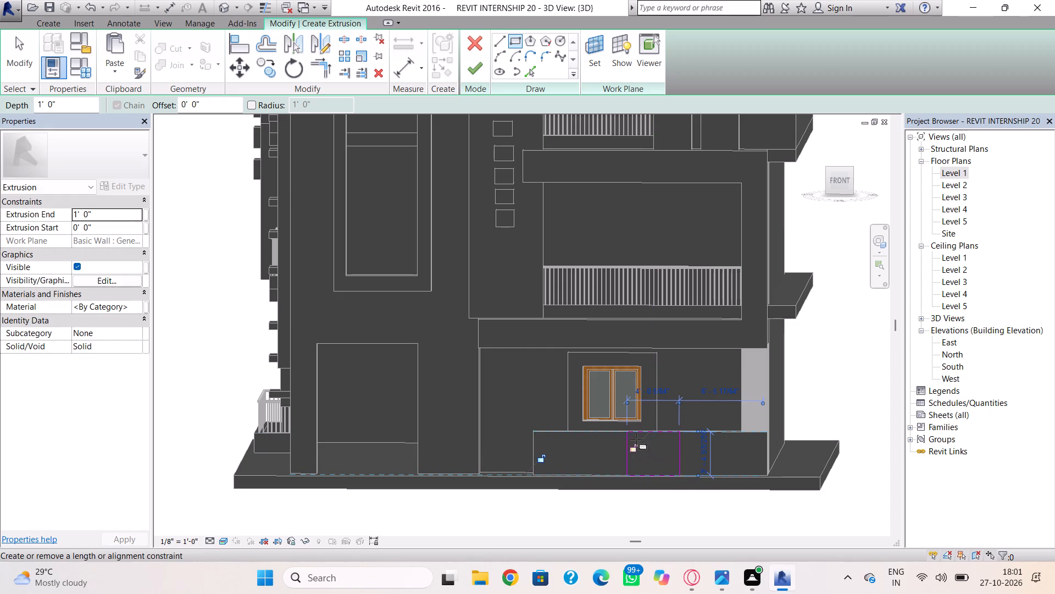
click(625, 423)
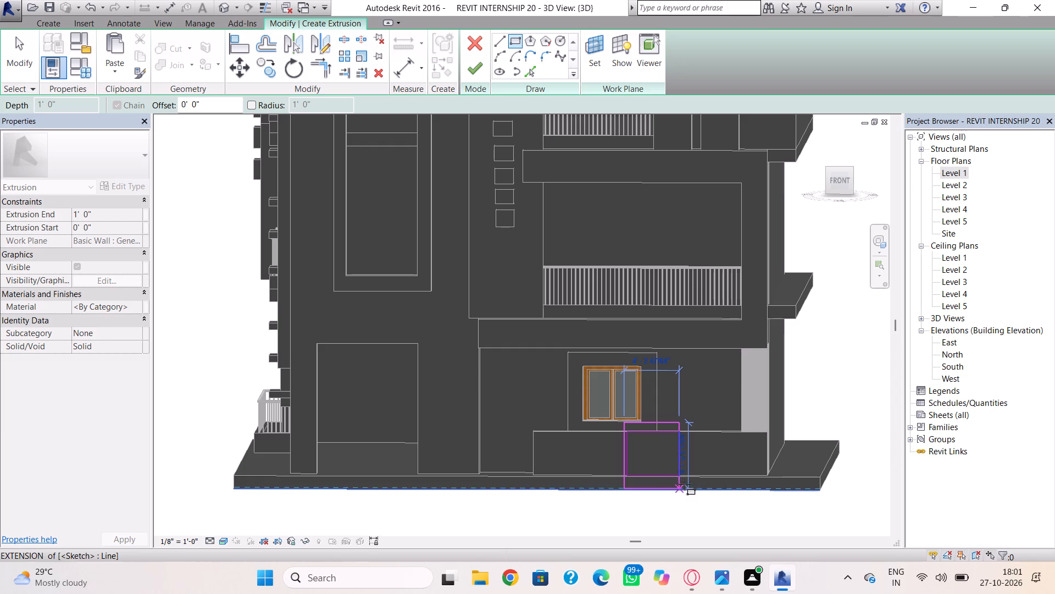
scroll(685, 482, up, 4)
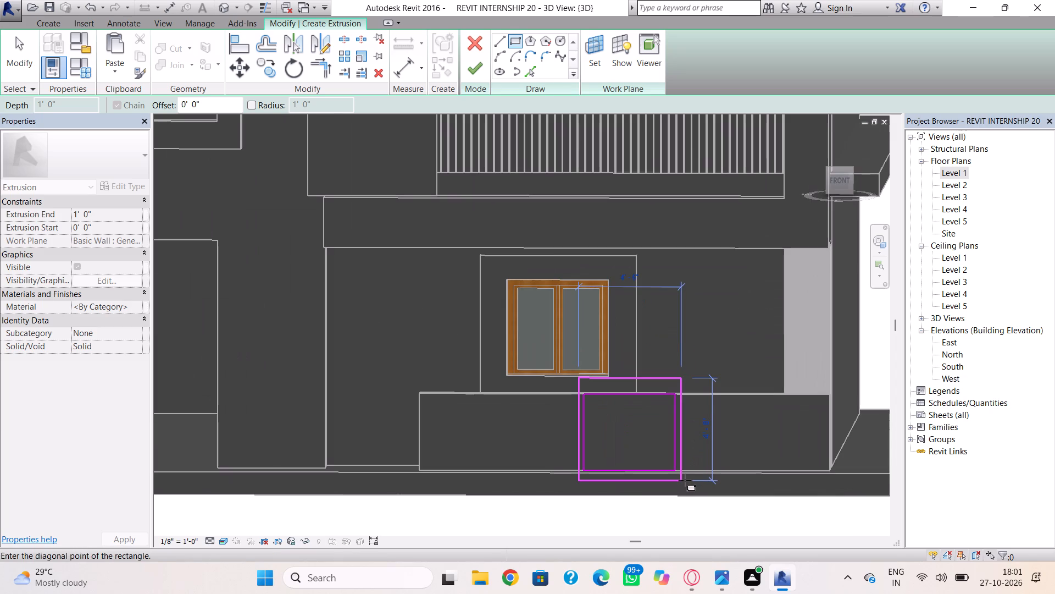
click(685, 480)
key(Escape)
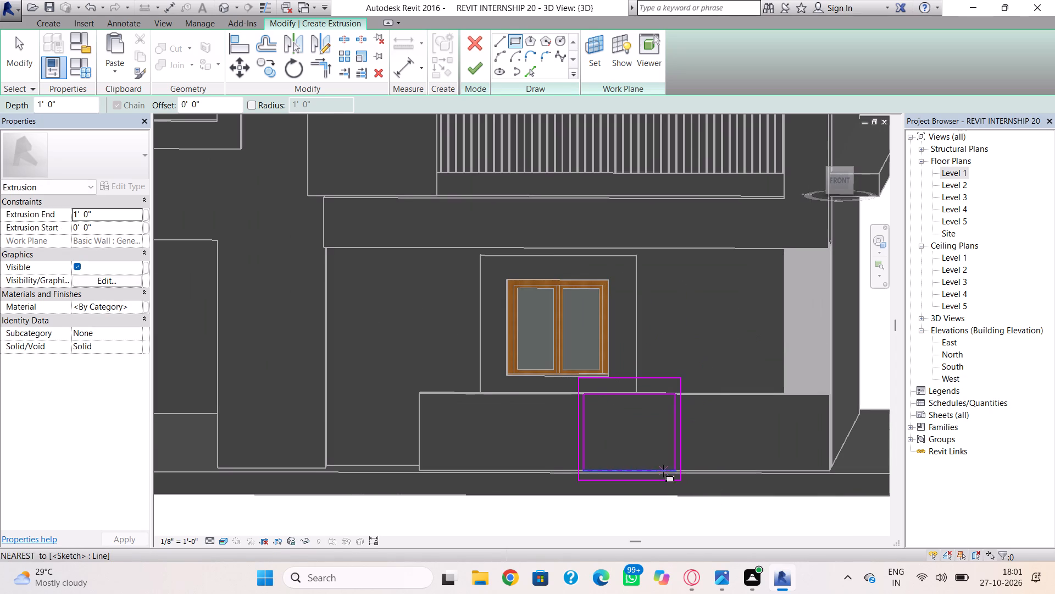
key(Escape)
Nudge the bottom lines of the inner and outer rectangles upward, bringing the outer one near the wall's base.
click(663, 471)
key(Up)
key(Up)
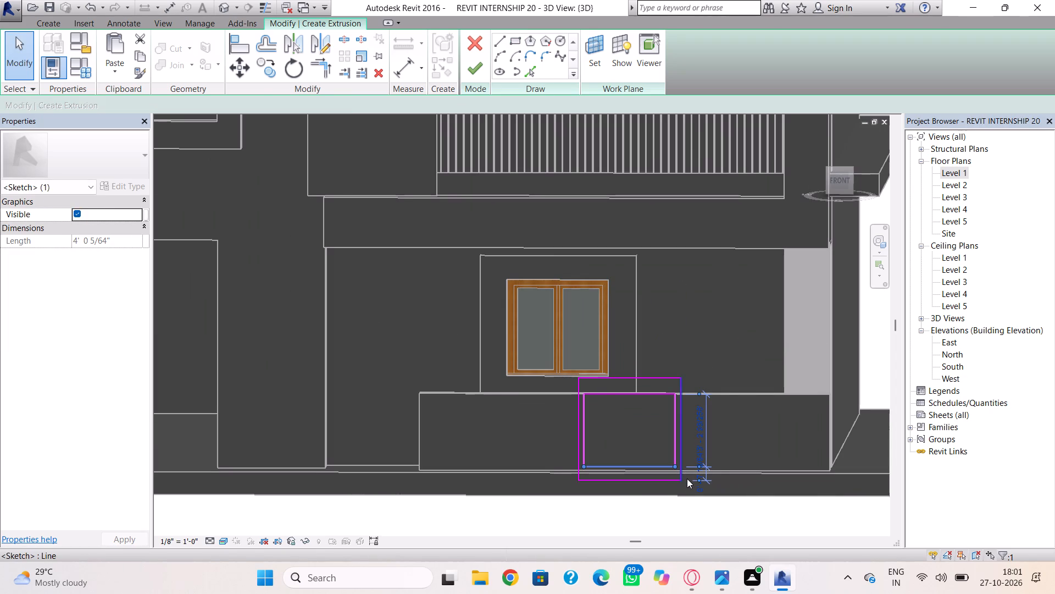
key(Up)
click(651, 485)
key(Up)
key(Up)
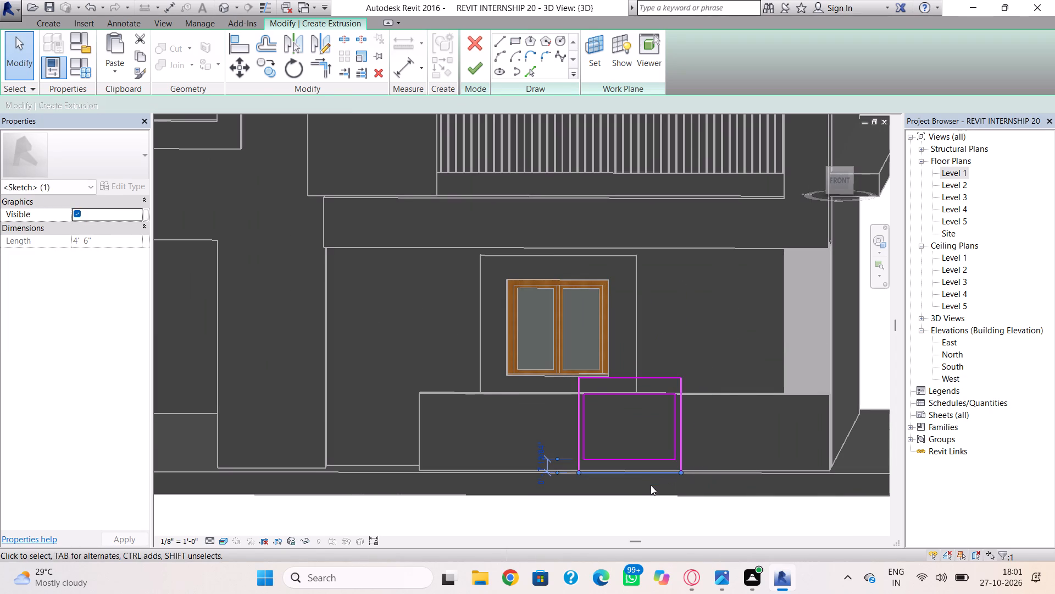
Nudge the top lines of the inner and outer rectangles downward, leaving the outer one just above the wall's top.
click(631, 390)
key(Up)
key(Down)
key(Down)
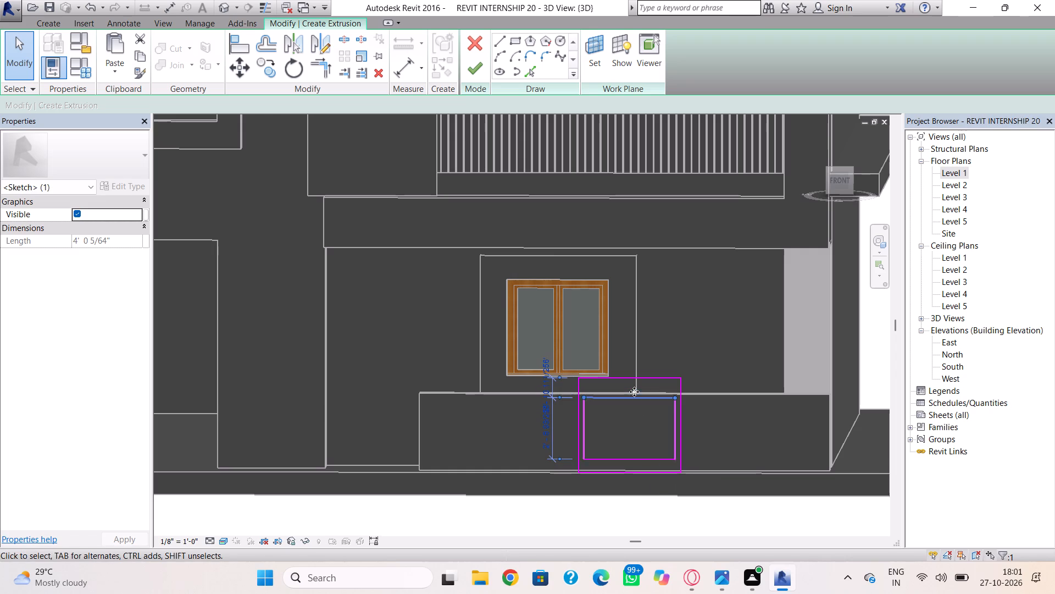
click(638, 377)
key(Down)
key(Down)
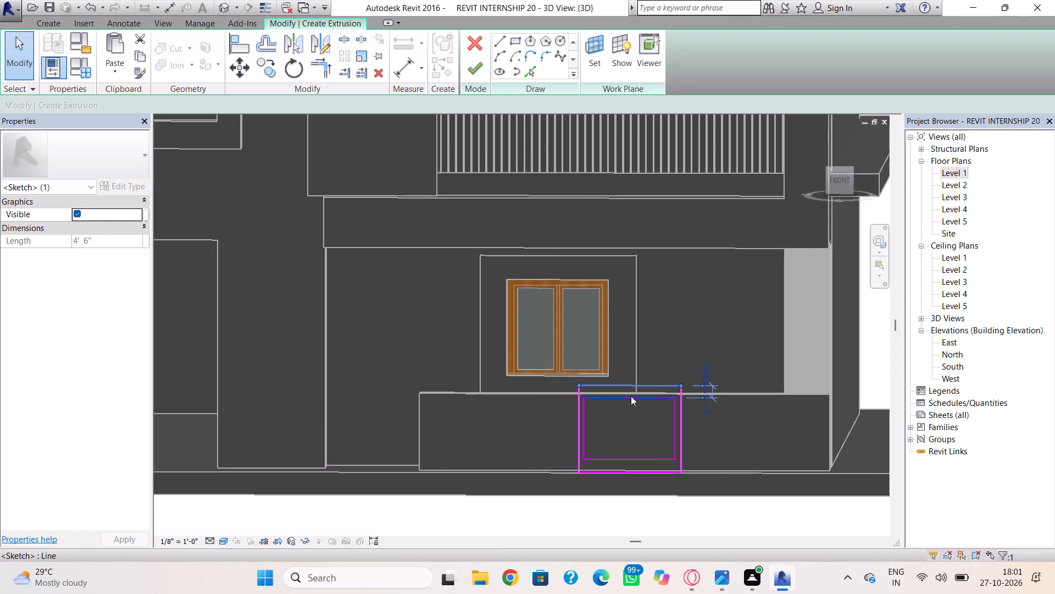
Widen the outer rectangle to about 5'-2" by nudging its two side lines outward.
click(575, 420)
key(Down)
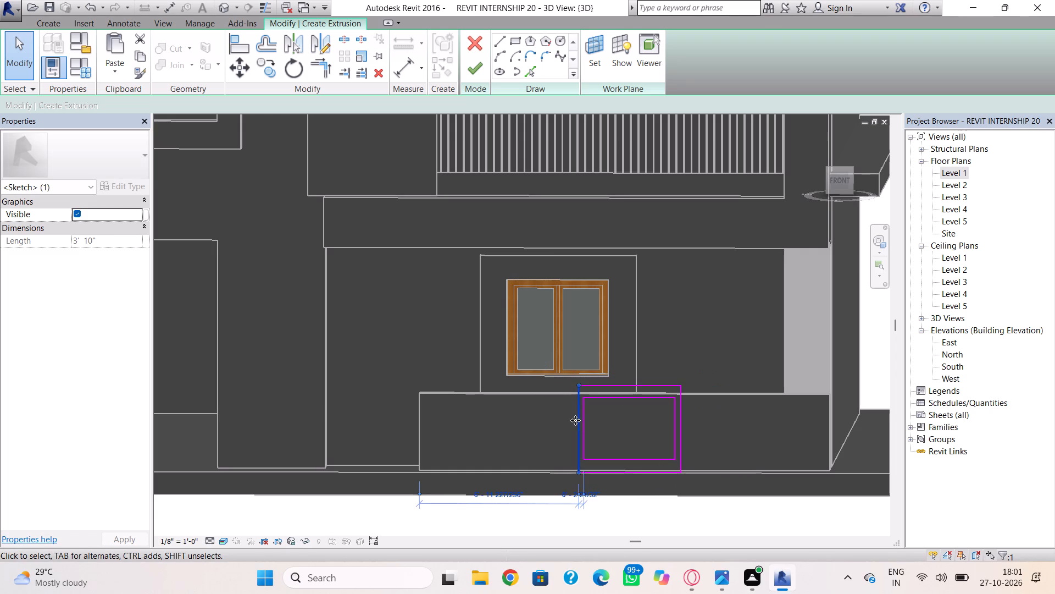
key(Left)
key(Left)
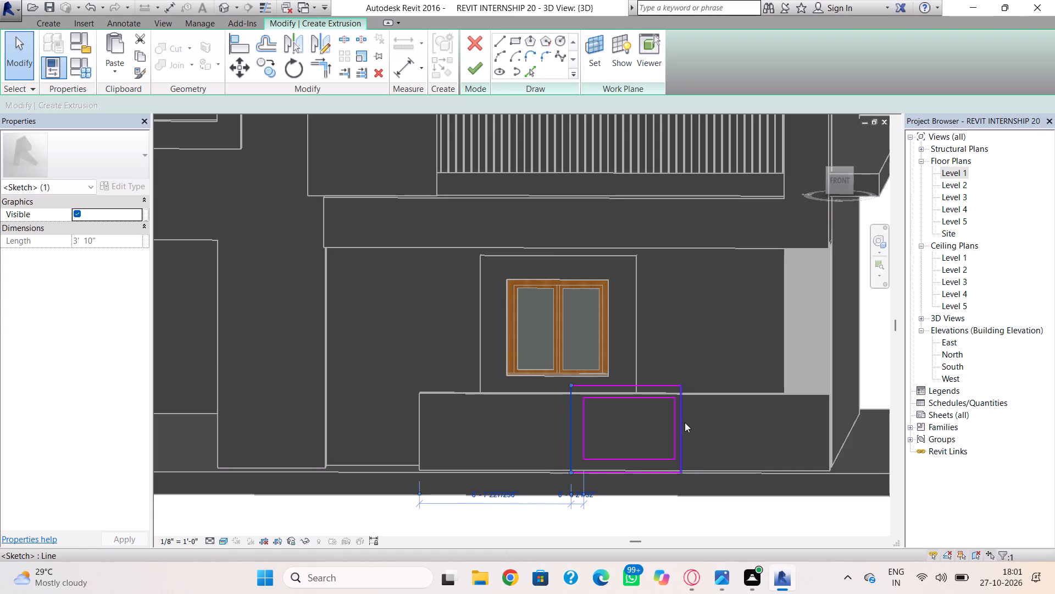
click(684, 422)
key(Right)
key(Right)
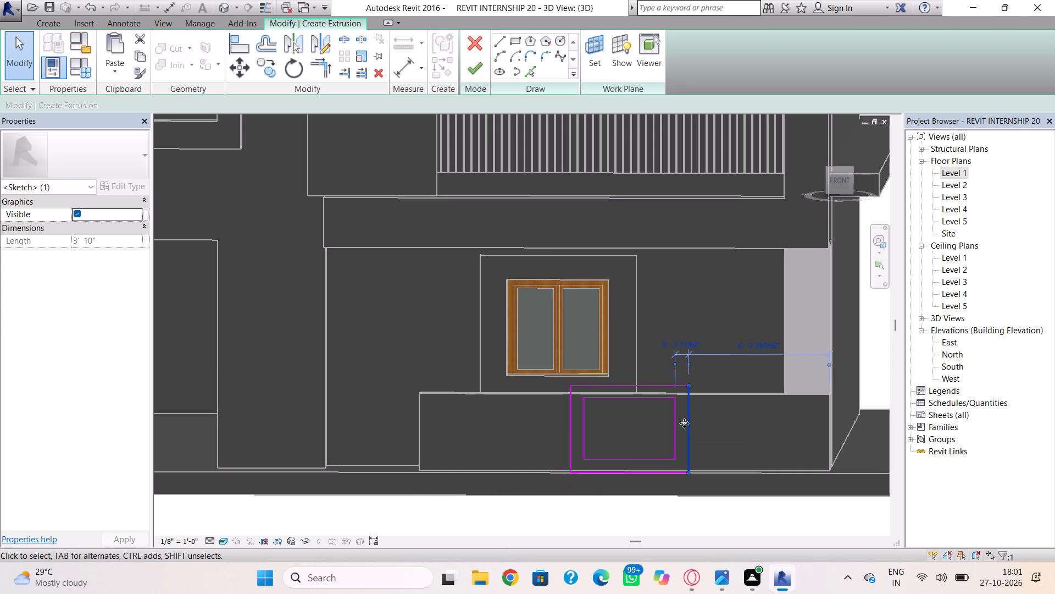
key(Right)
key(Left)
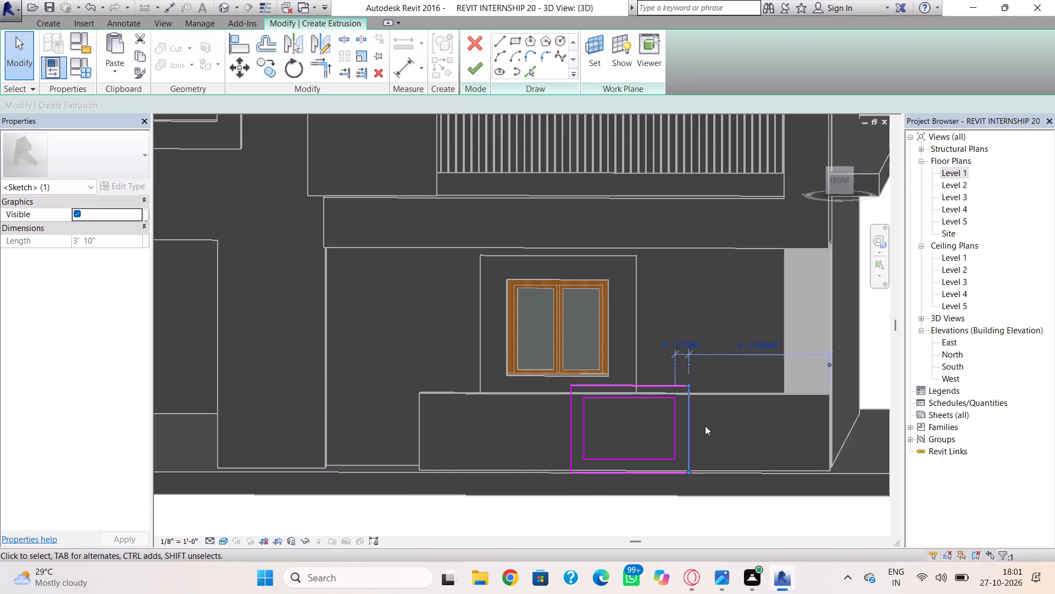
Shrink the inner rectangle by nudging each of its four lines one increment inward.
click(614, 397)
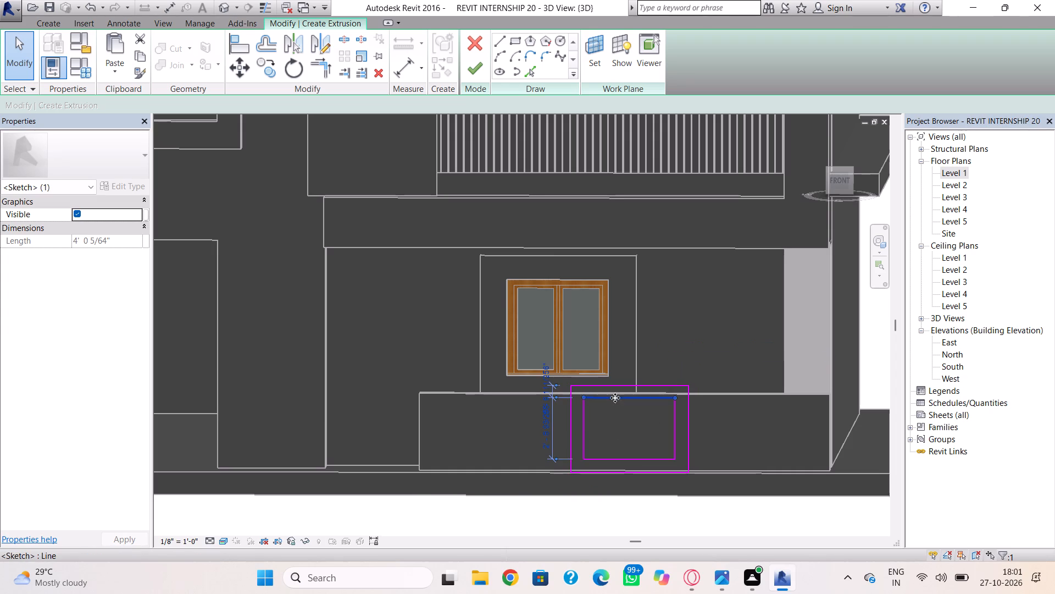
key(Down)
click(590, 438)
click(586, 438)
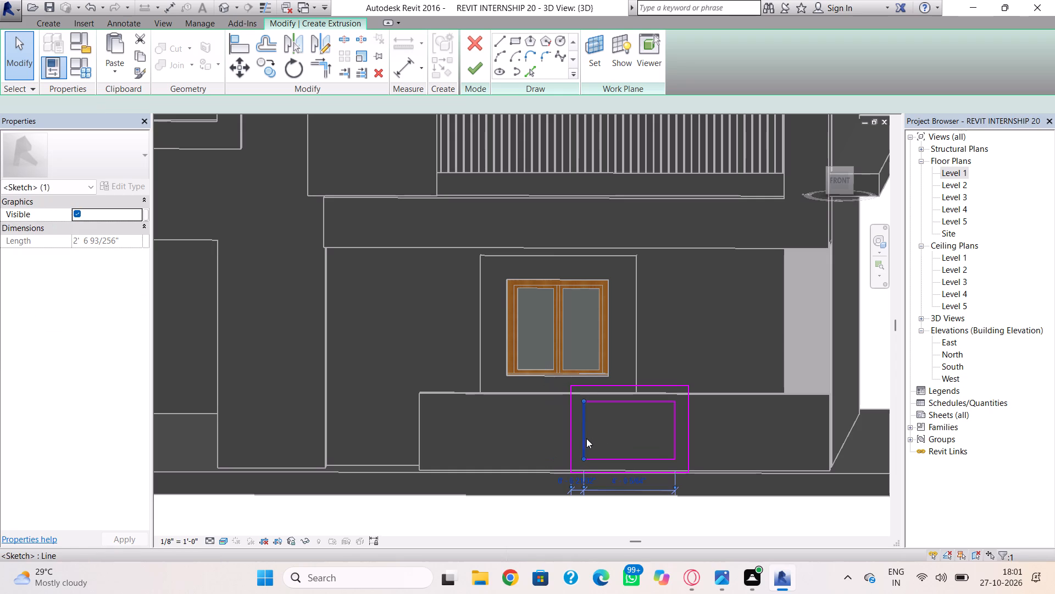
key(Right)
click(670, 432)
key(Left)
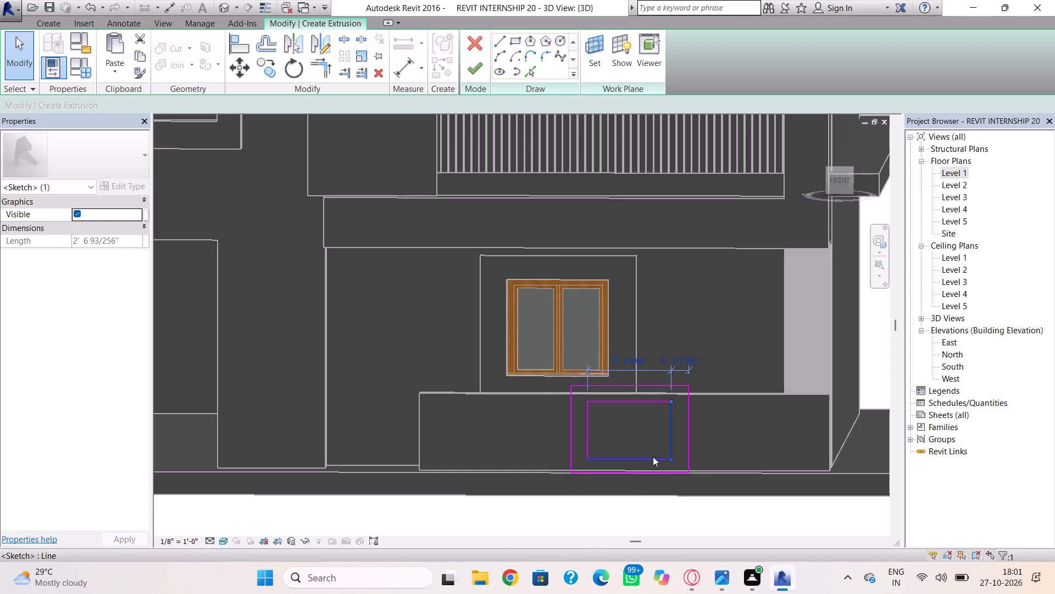
click(652, 459)
key(Up)
click(770, 442)
Nudge the outer rectangle's top line up one increment and finish the frame's extrusion sketch.
scroll(674, 463, down, 1)
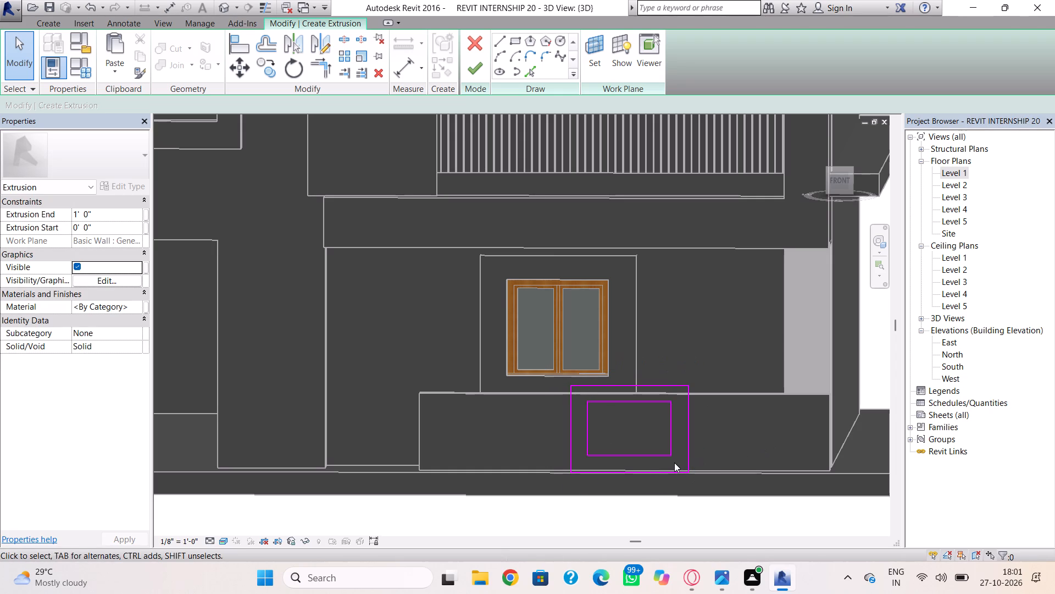
click(650, 394)
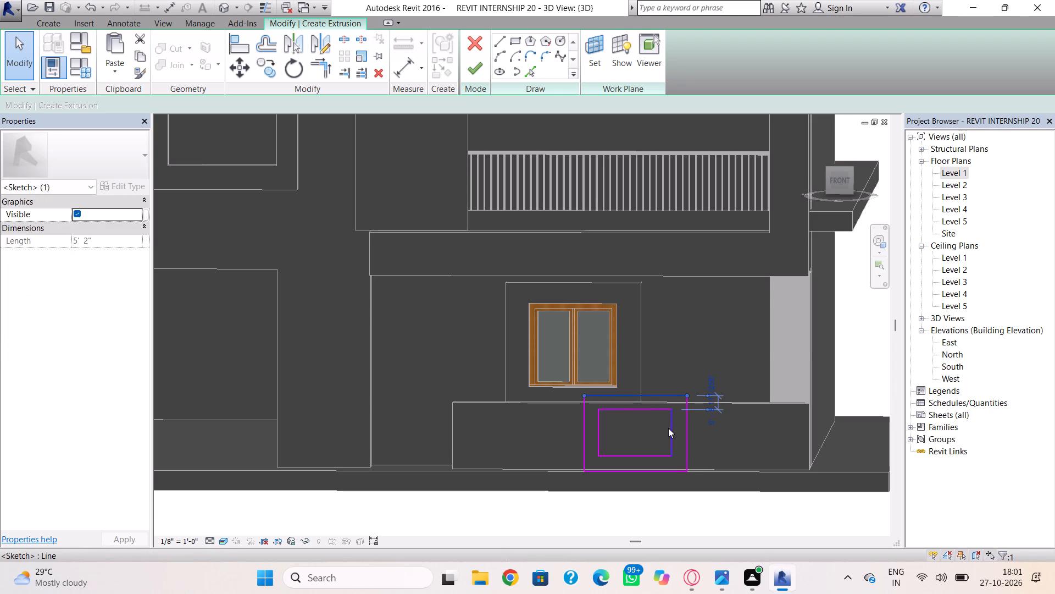
key(Up)
click(723, 425)
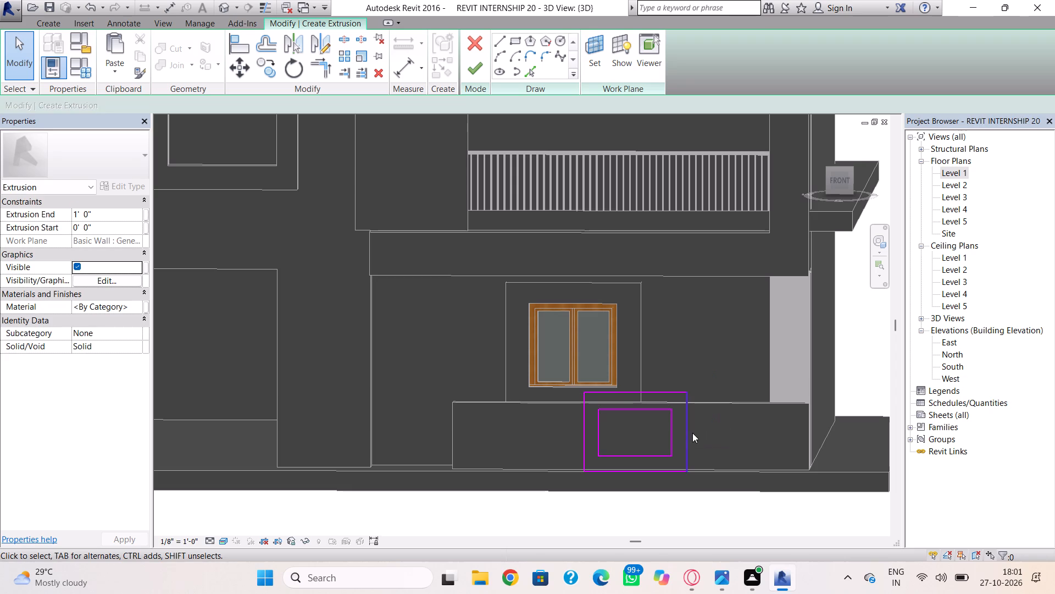
click(483, 63)
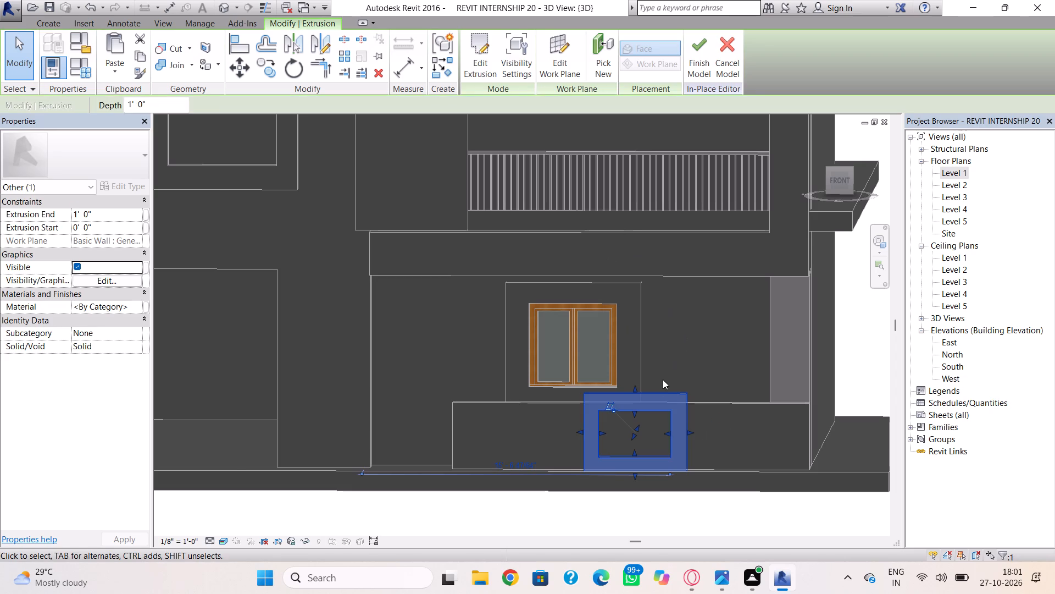
Adjust the frame's depth with its shape handles, extending the back 4" behind the wall's front face and bringing the front face closer in.
shift+right_drag(654, 387, 724, 461)
scroll(650, 443, up, 3)
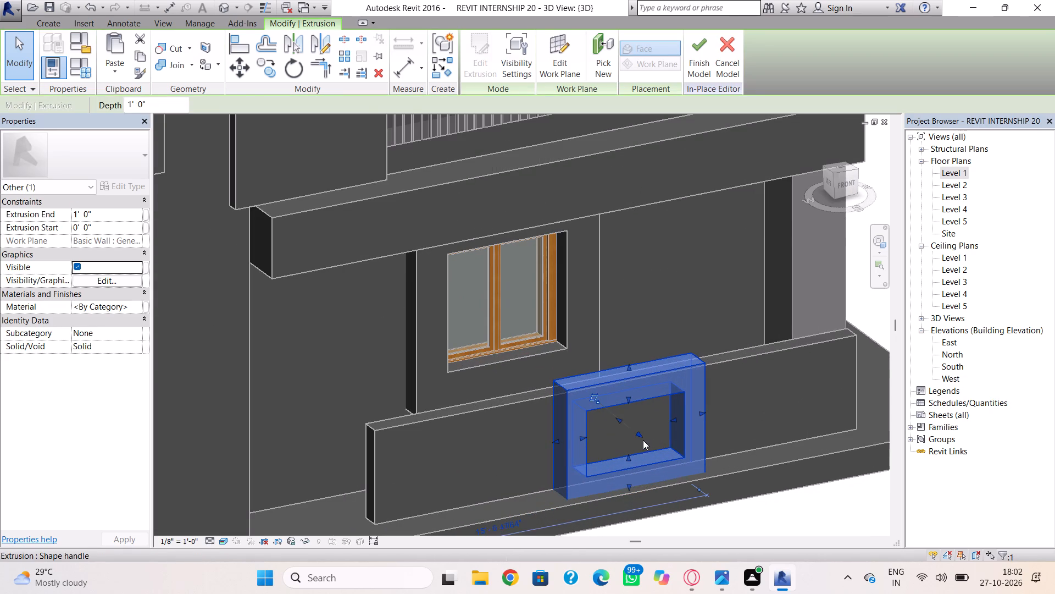
click(620, 421)
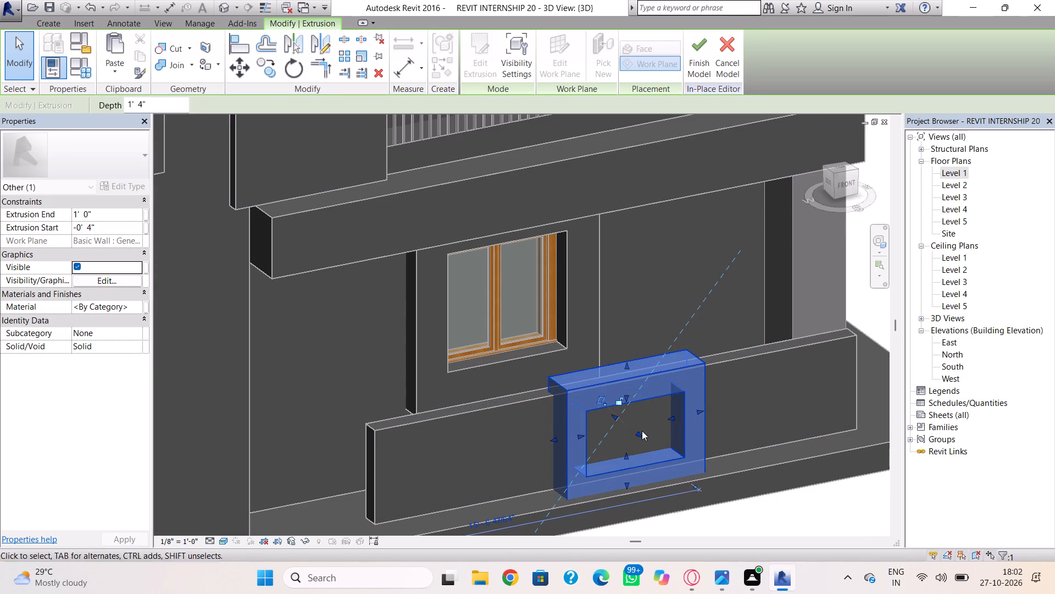
drag(642, 433, 636, 413)
click(761, 425)
click(677, 423)
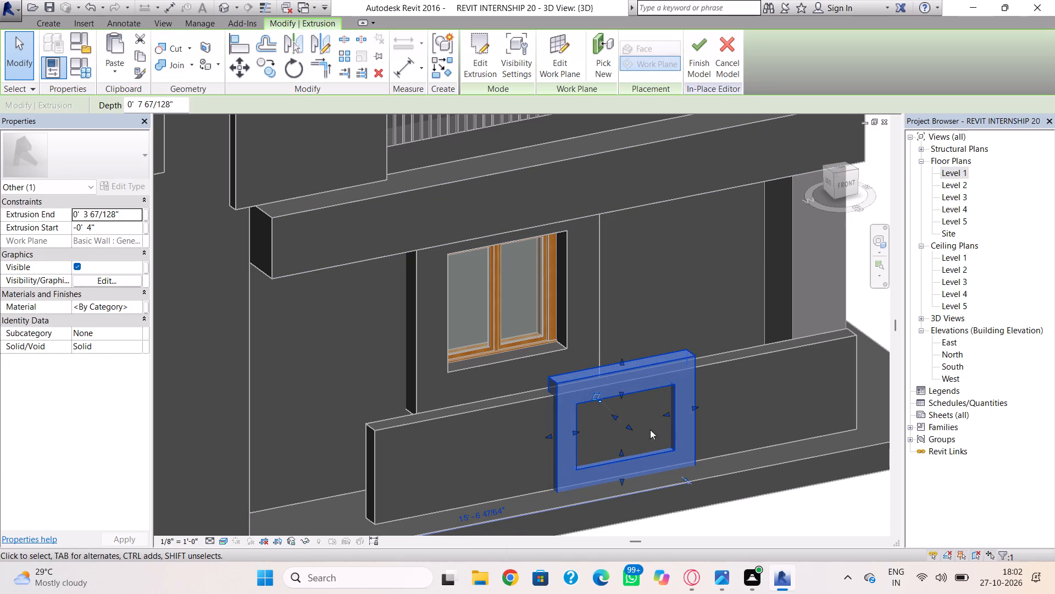
click(630, 428)
click(761, 425)
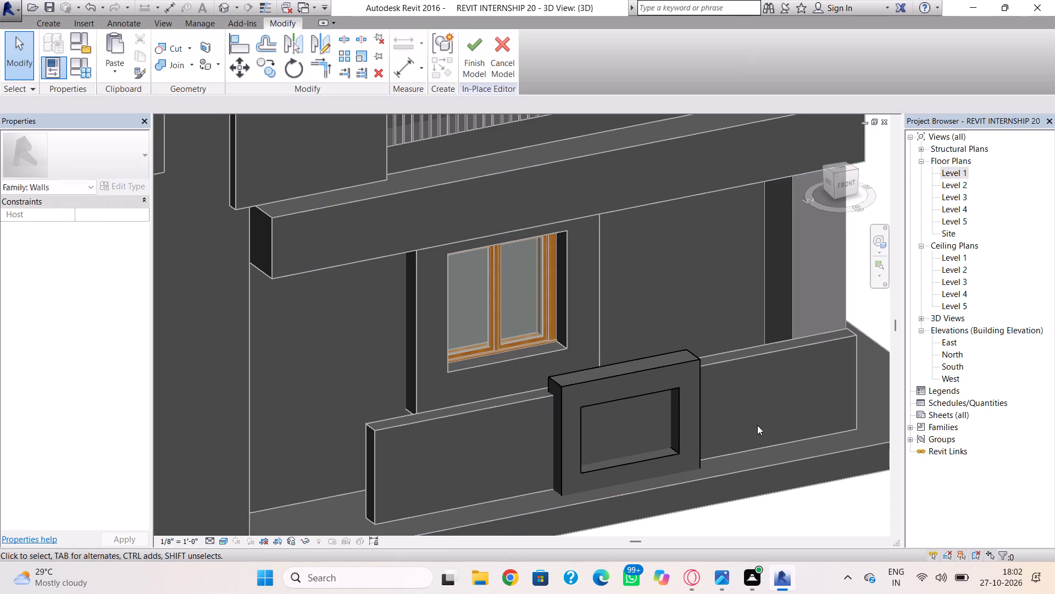
Start another extrusion in the same in-place wall model, beside the frame on the low front wall.
shift+right_drag(747, 428, 714, 425)
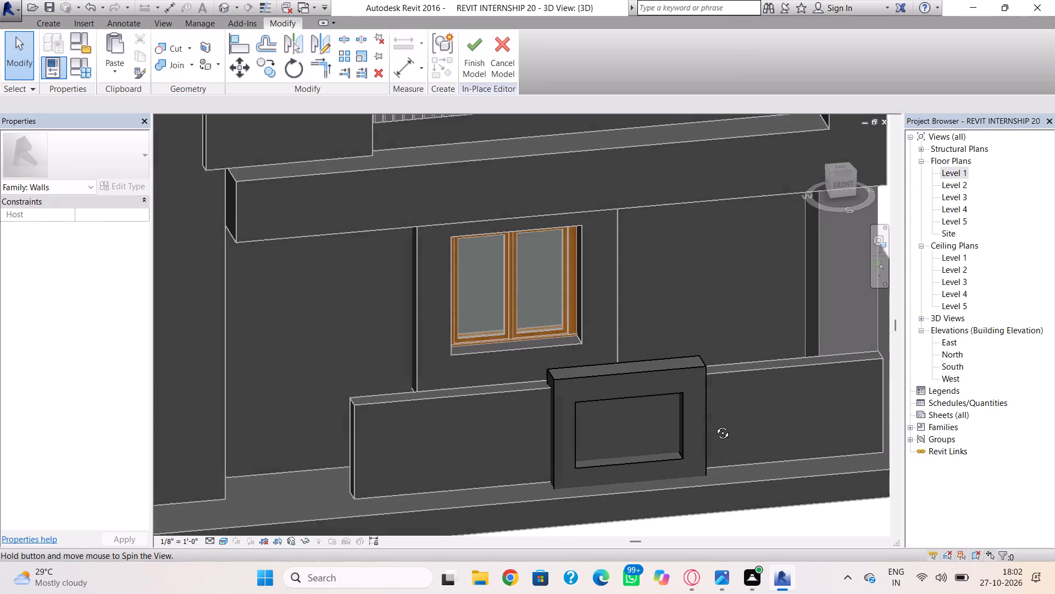
shift+right_drag(714, 425, 716, 416)
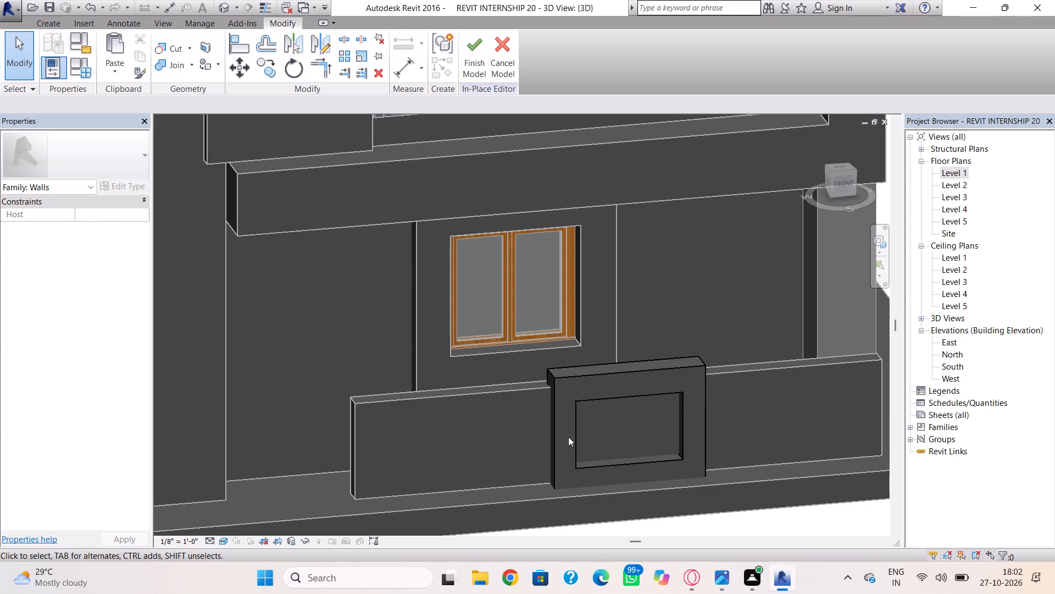
click(58, 24)
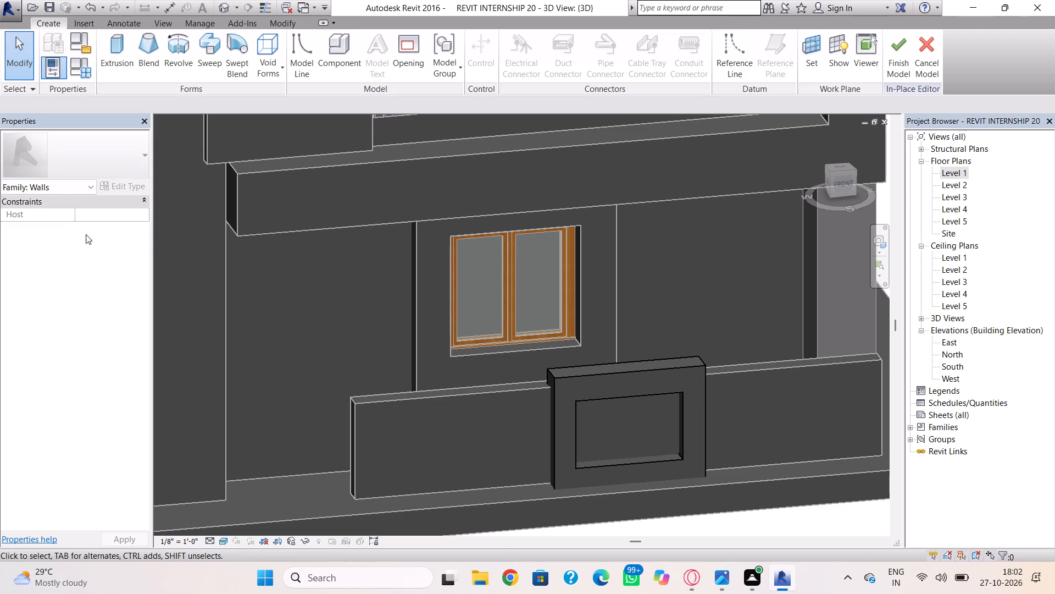
click(121, 63)
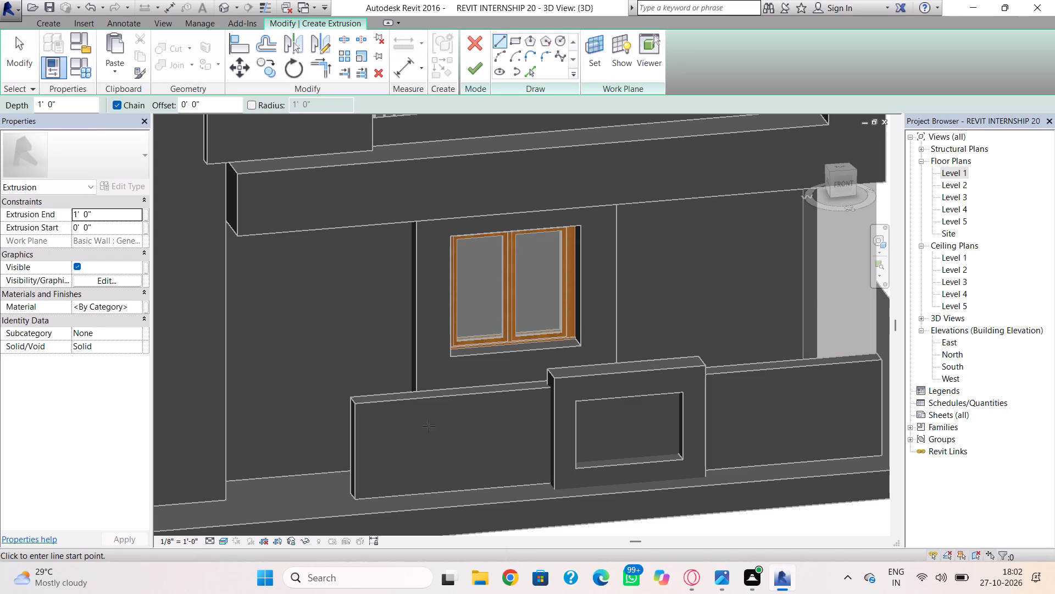
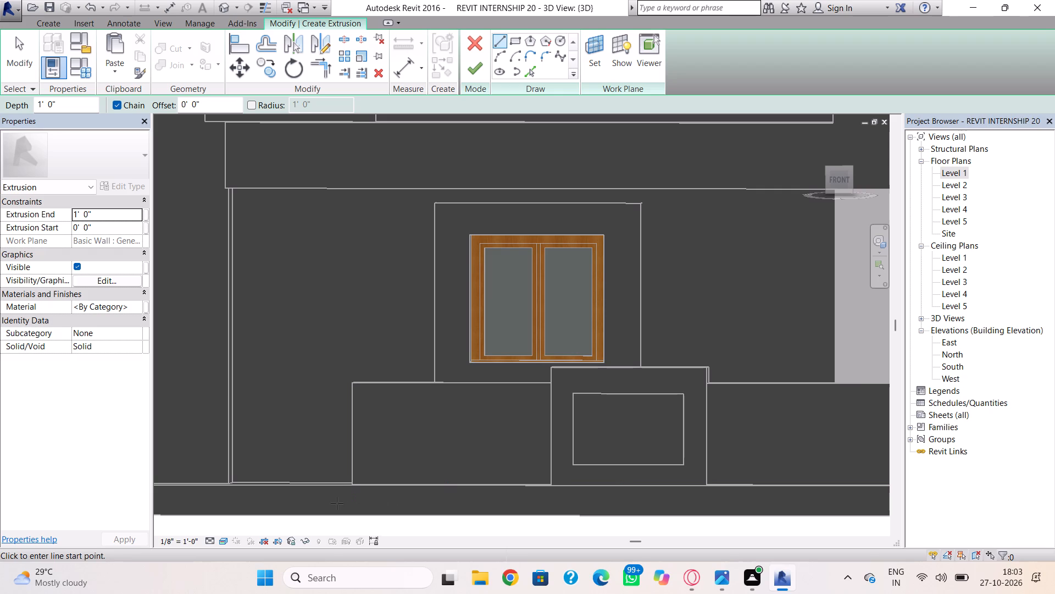
Sketch three narrow upright rectangles about 3' 11" tall, side by side from the free end of the low front wall toward the frame.
click(515, 44)
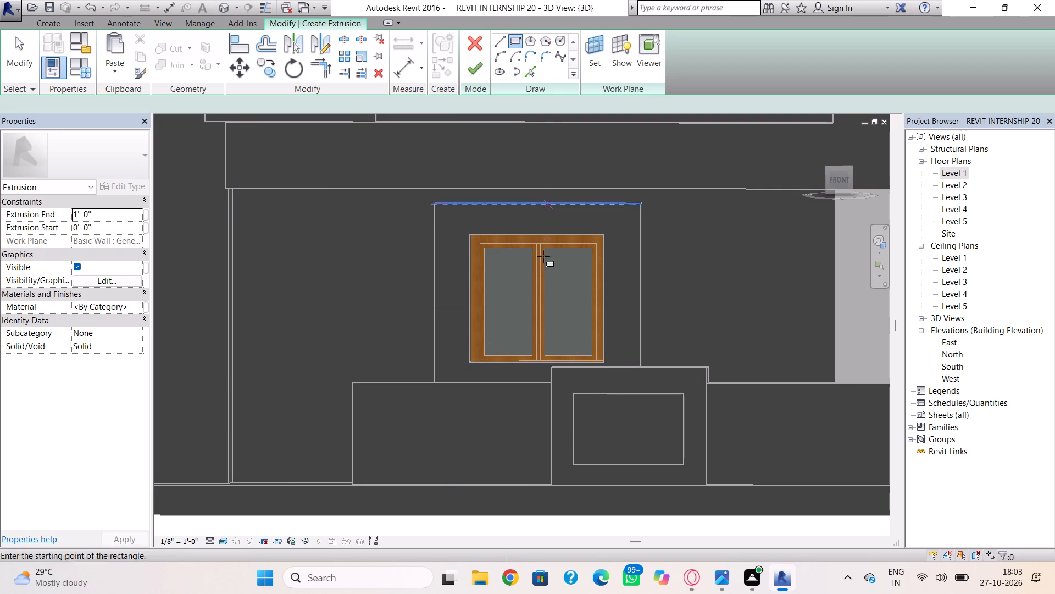
shift+right_click(368, 498)
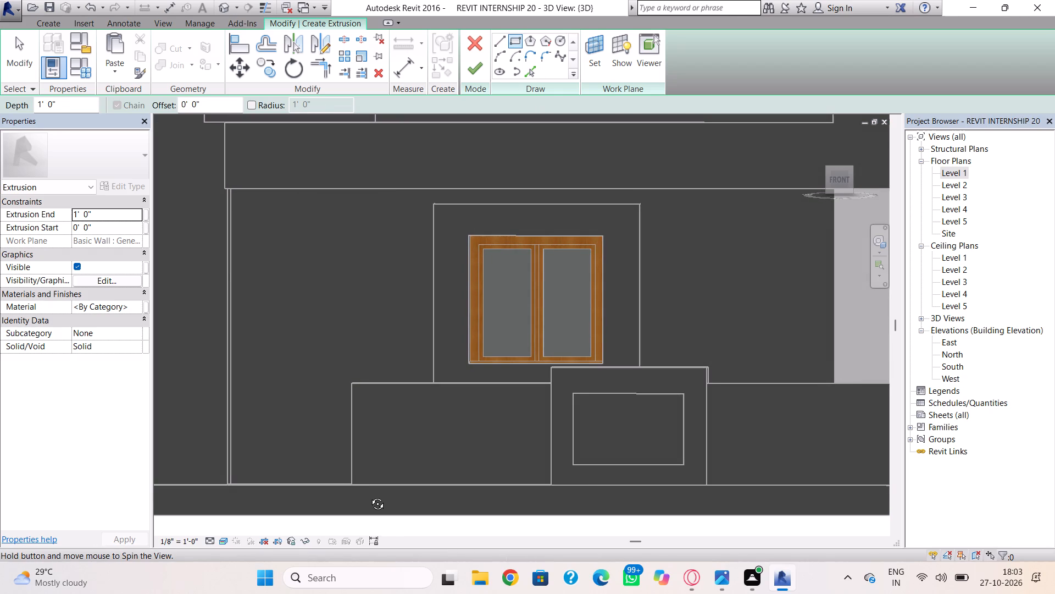
click(354, 482)
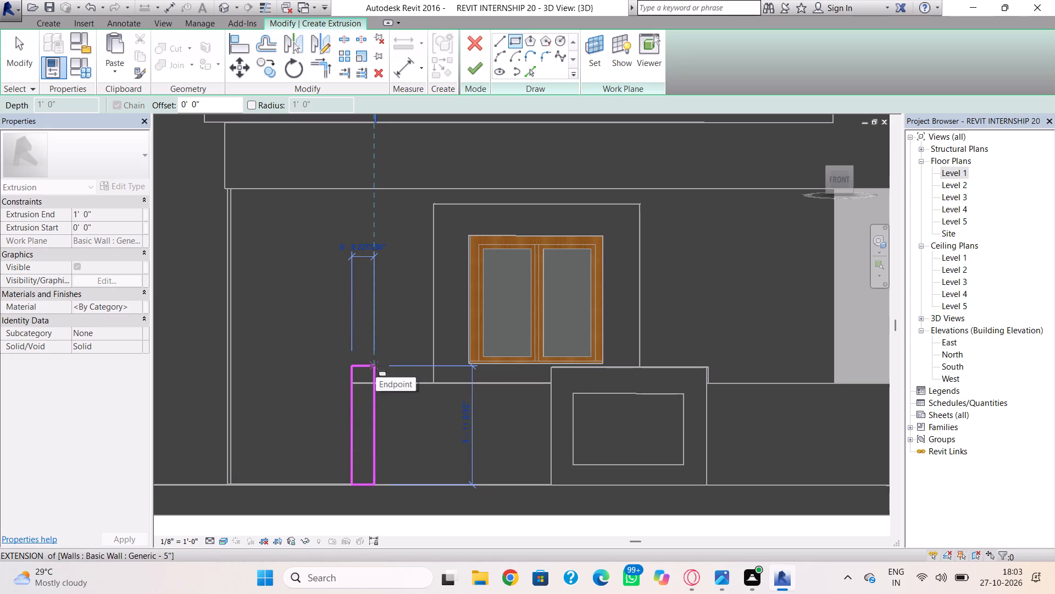
click(376, 366)
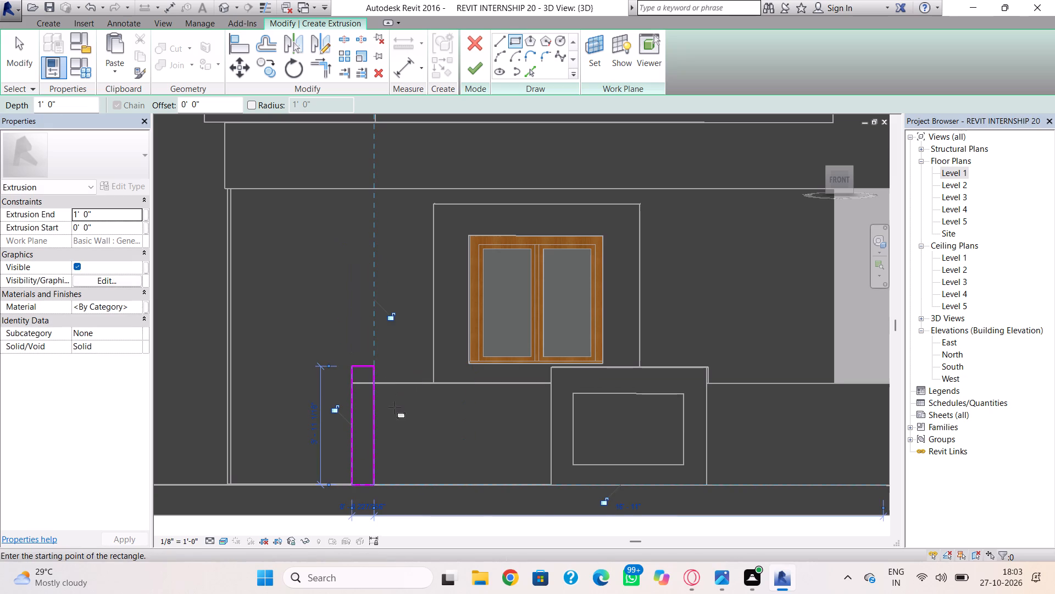
key(Escape)
click(387, 368)
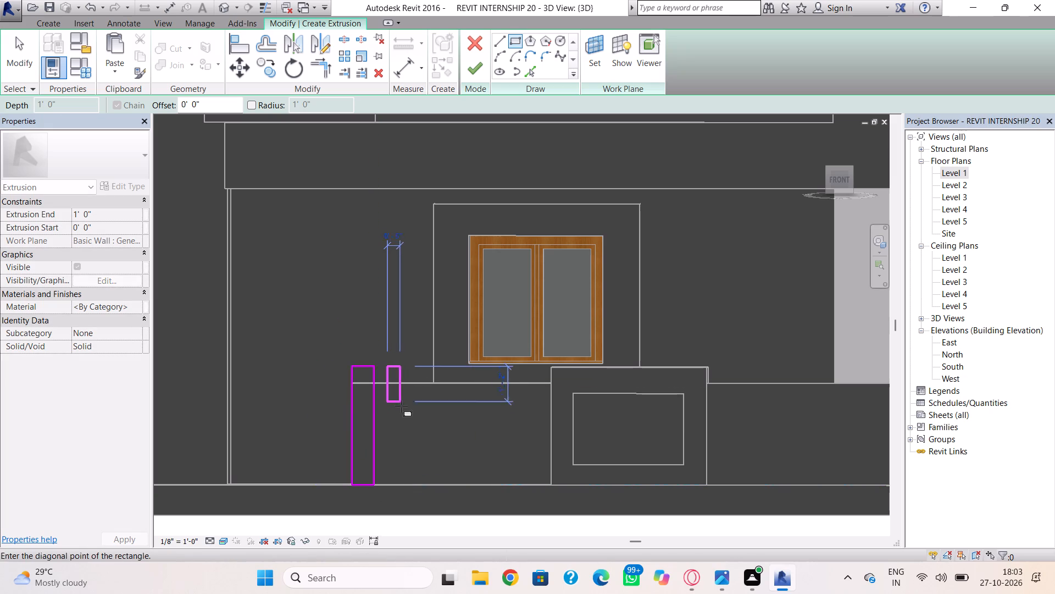
click(409, 485)
key(Escape)
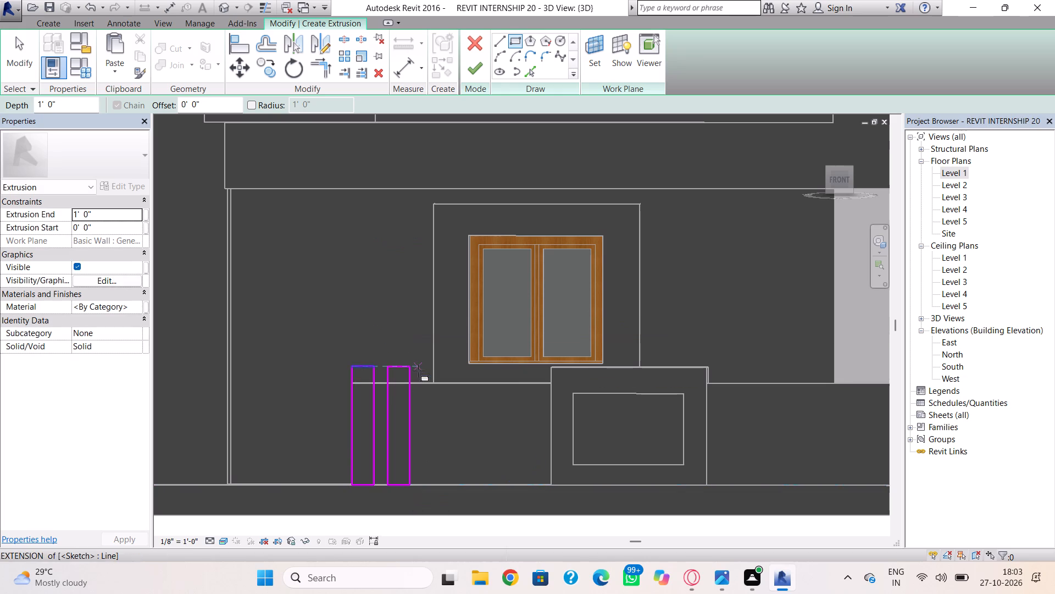
click(418, 366)
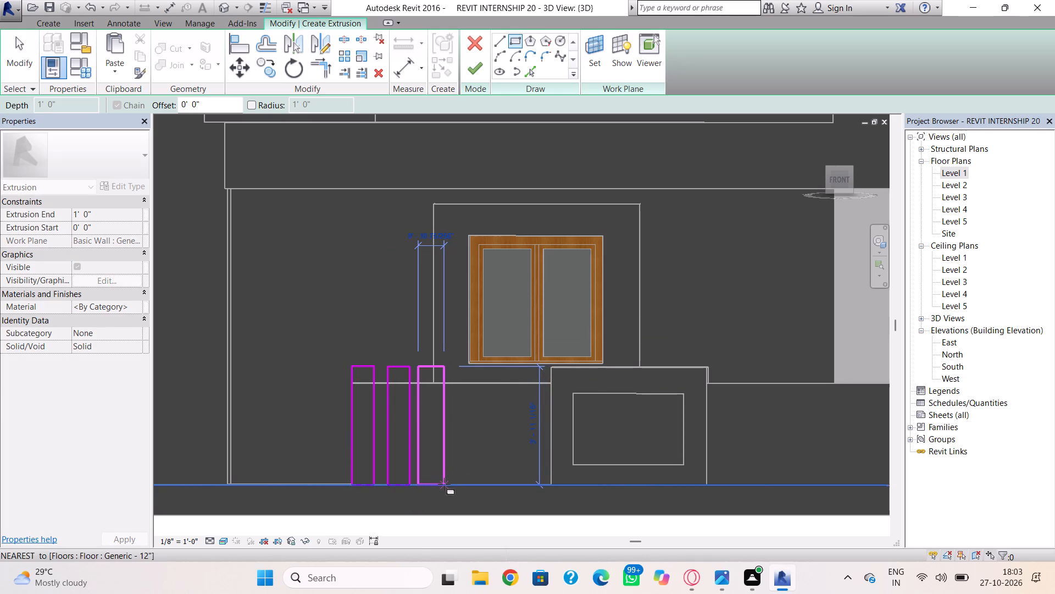
click(442, 483)
key(Escape)
key(Escape)
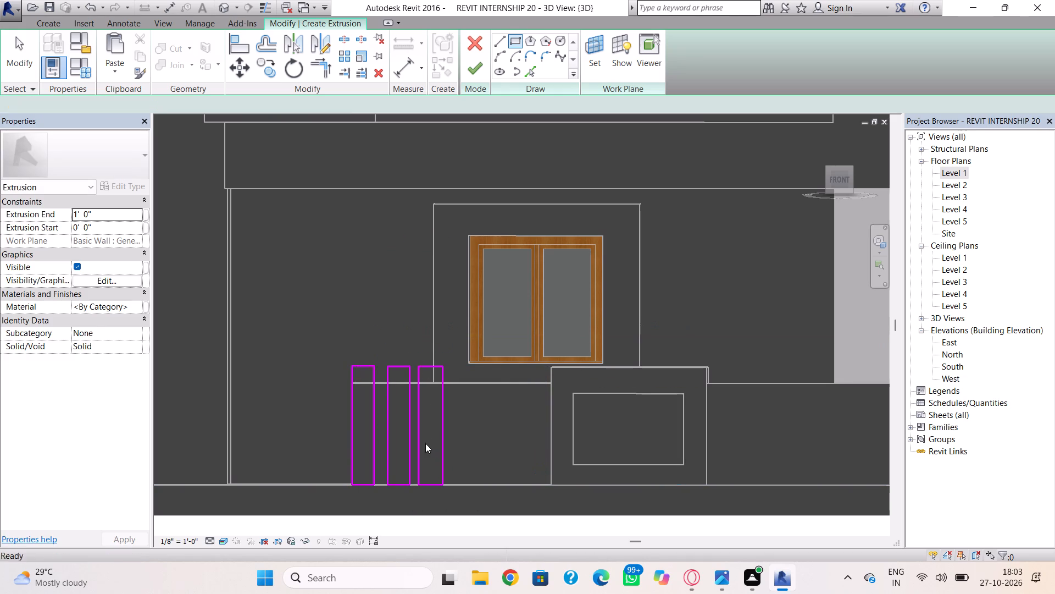
Nudge both vertical lines of the rectangle nearest the frame one increment toward it and finish the 1' 0" deep extrusion.
click(423, 443)
key(Right)
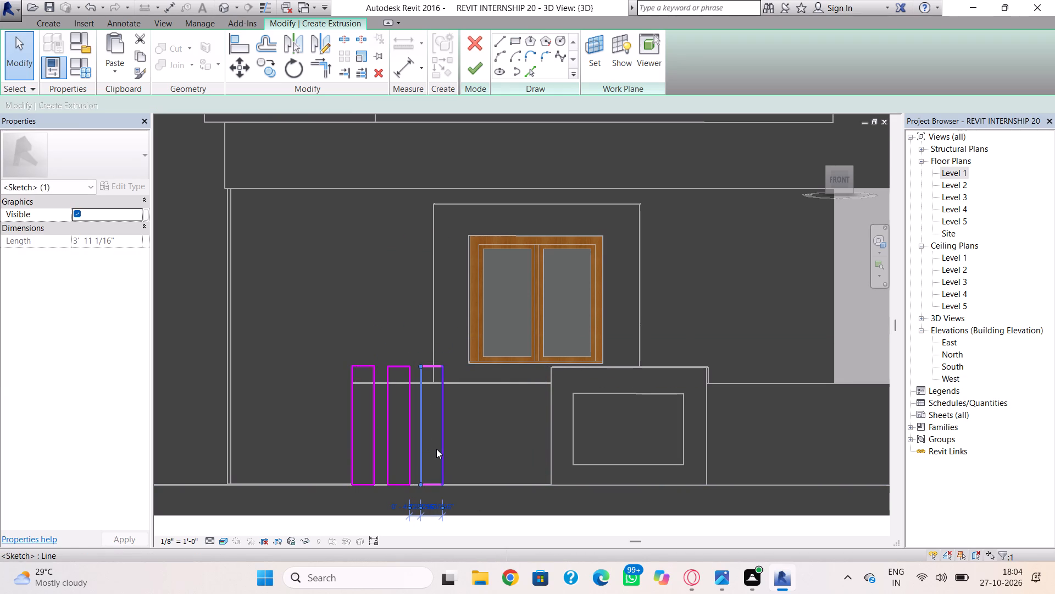
click(444, 439)
key(Right)
click(481, 441)
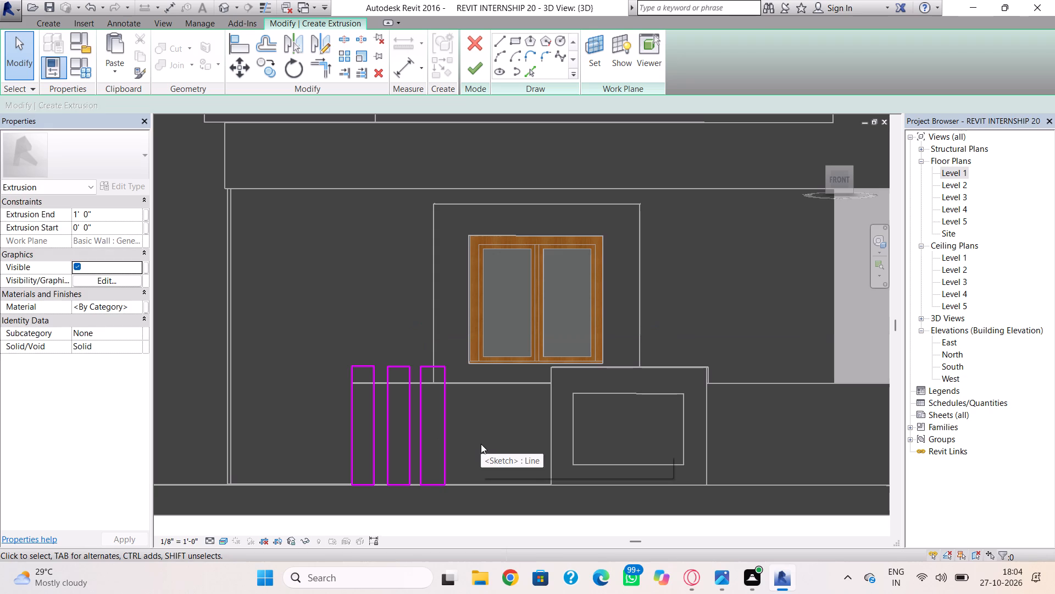
shift+right_drag(480, 446, 510, 494)
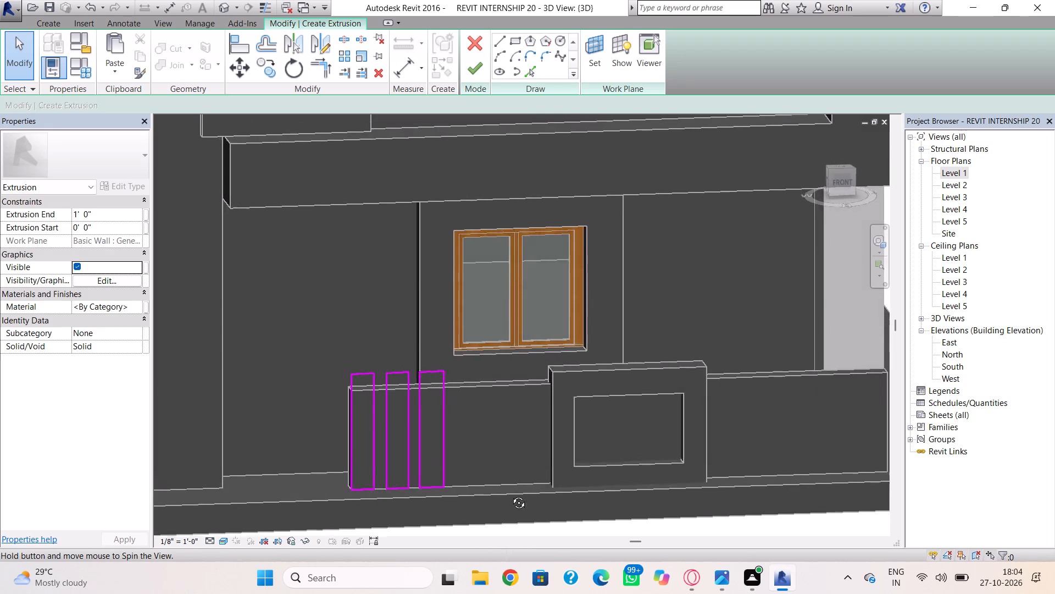
shift+right_drag(510, 494, 501, 452)
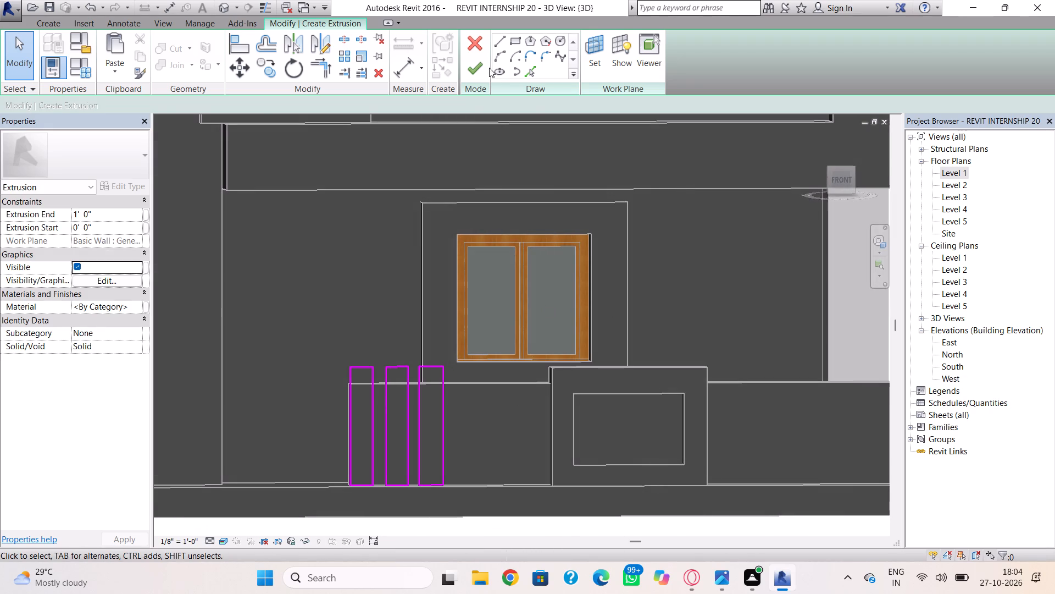
click(481, 70)
key(Escape)
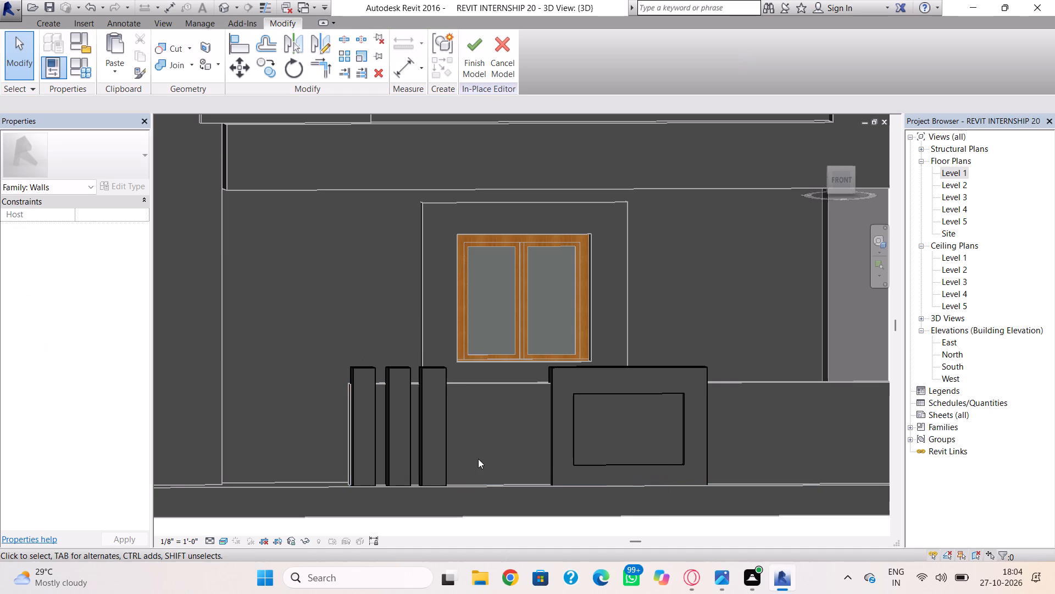
Raise the rectangular frame's top edge slightly, and raise the top edge of its opening as well.
shift+right_drag(486, 464, 474, 490)
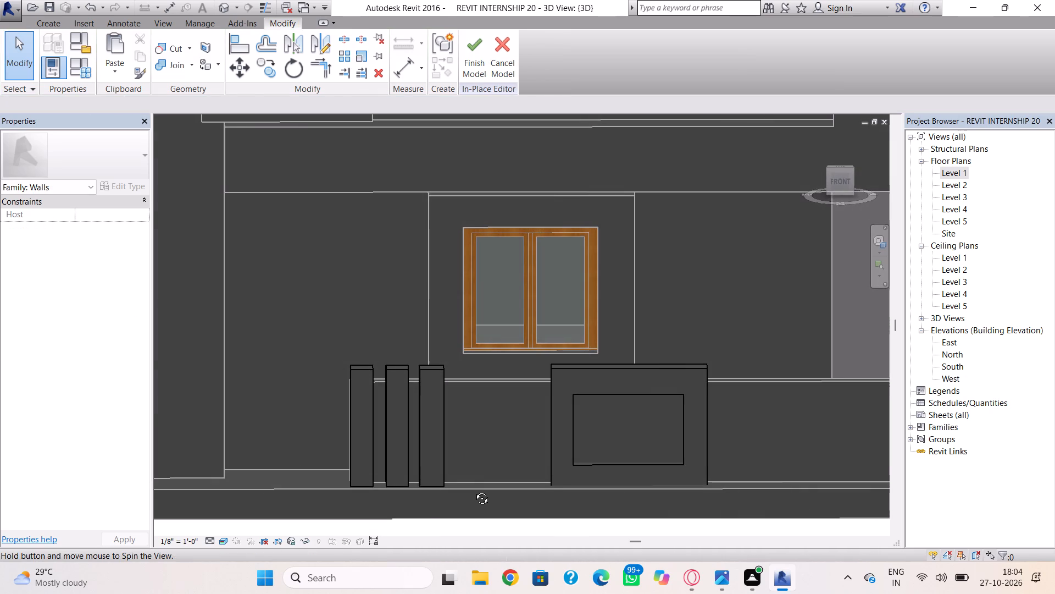
shift+right_drag(474, 490, 473, 489)
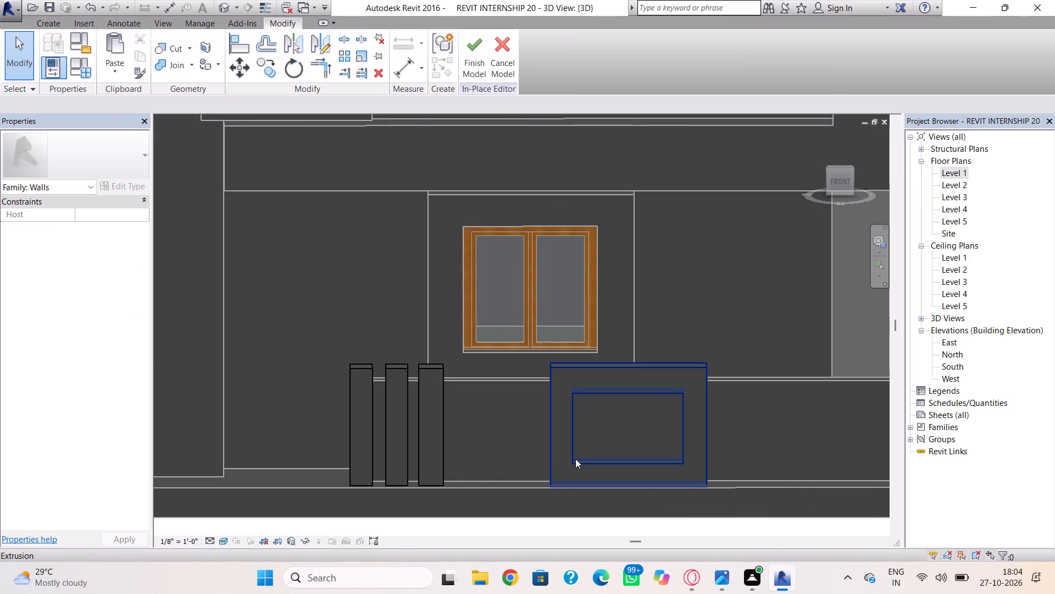
shift+right_drag(443, 425, 473, 446)
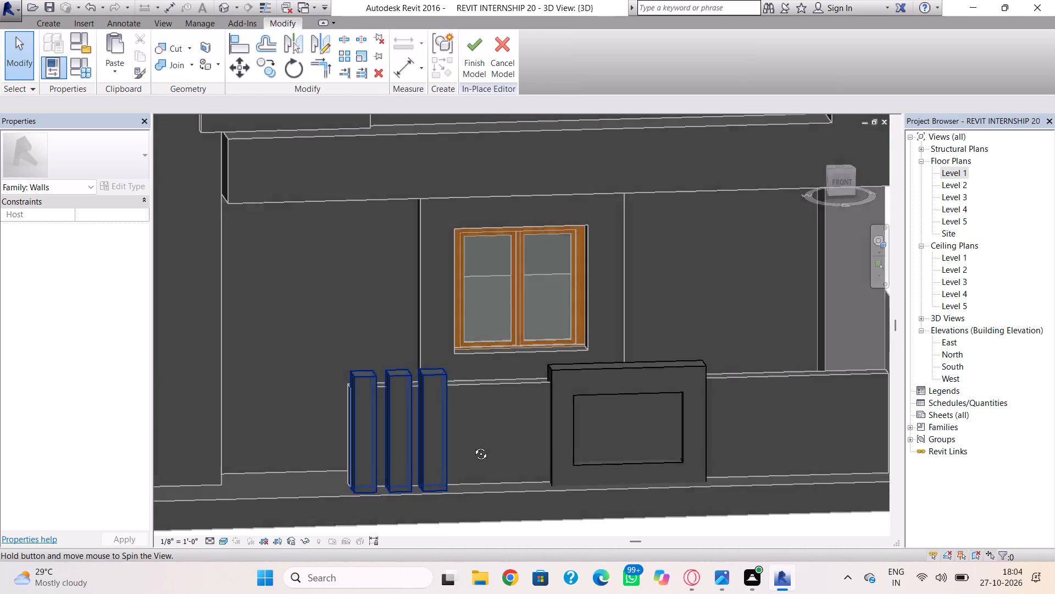
shift+right_drag(473, 446, 519, 468)
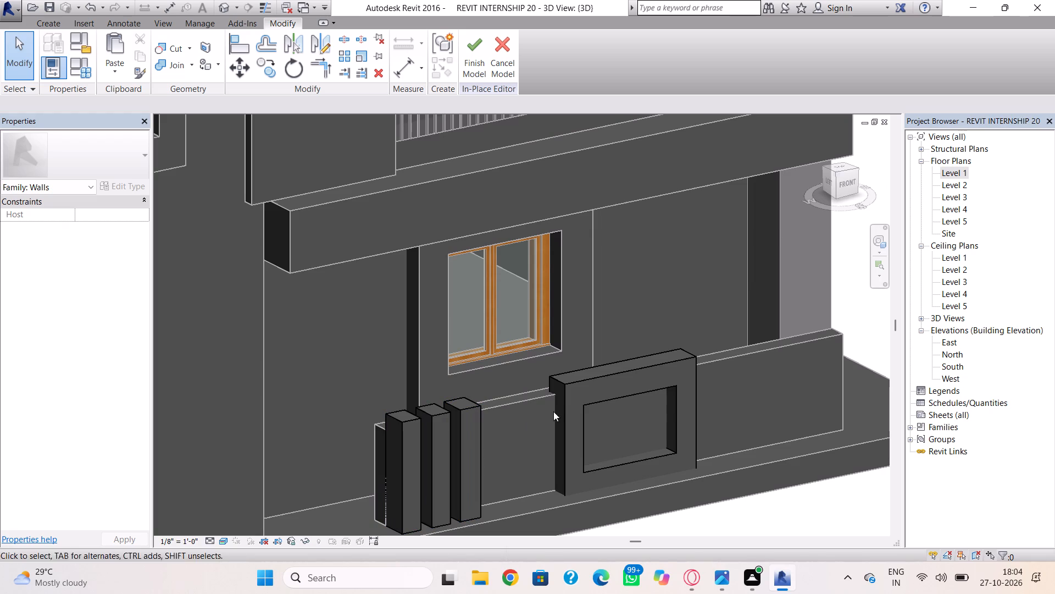
shift+right_drag(596, 460, 515, 410)
click(596, 365)
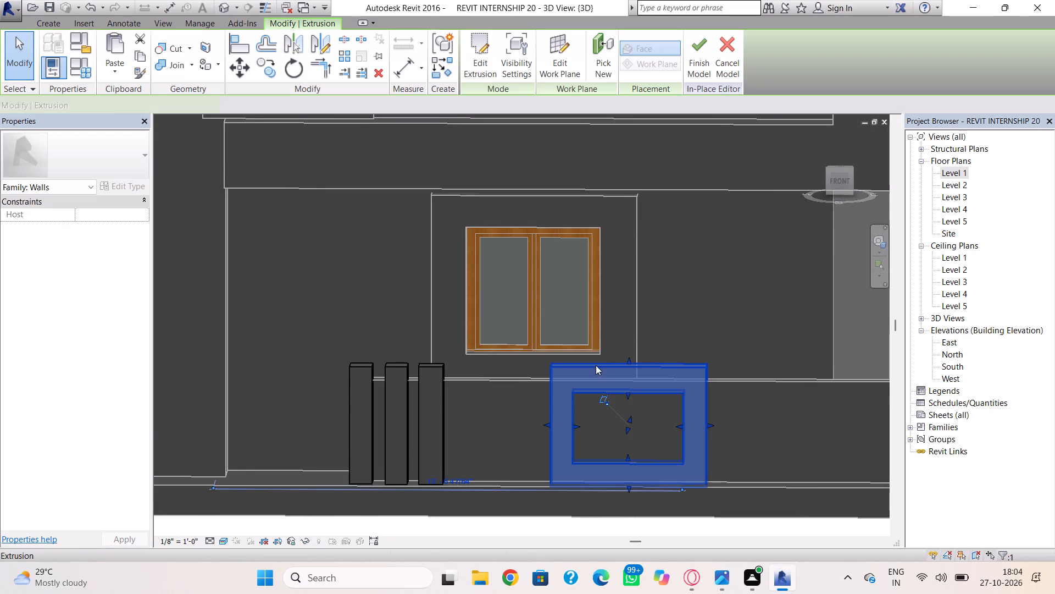
drag(630, 360, 628, 339)
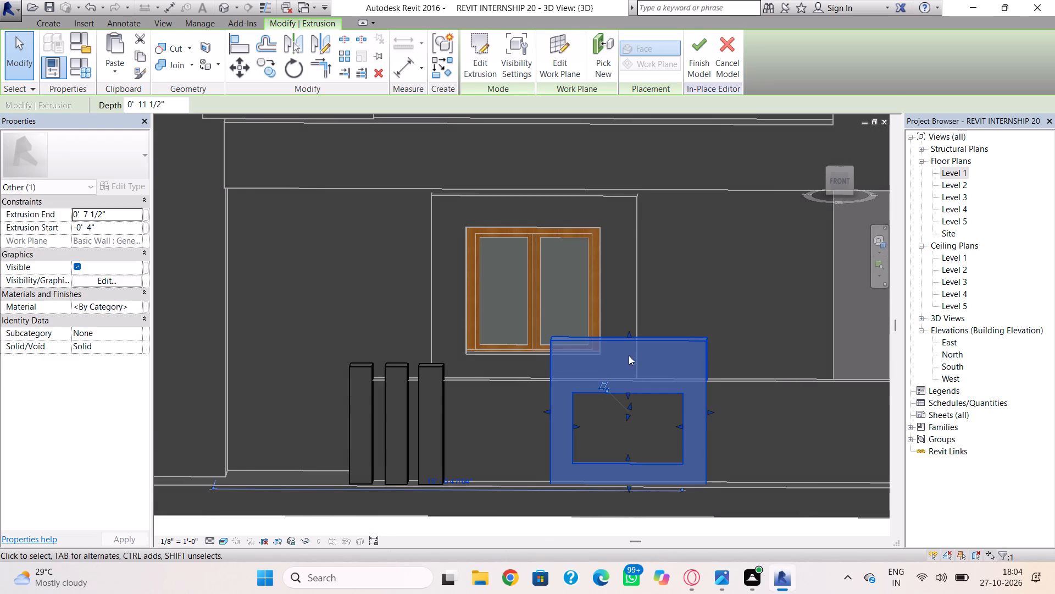
drag(629, 334, 633, 351)
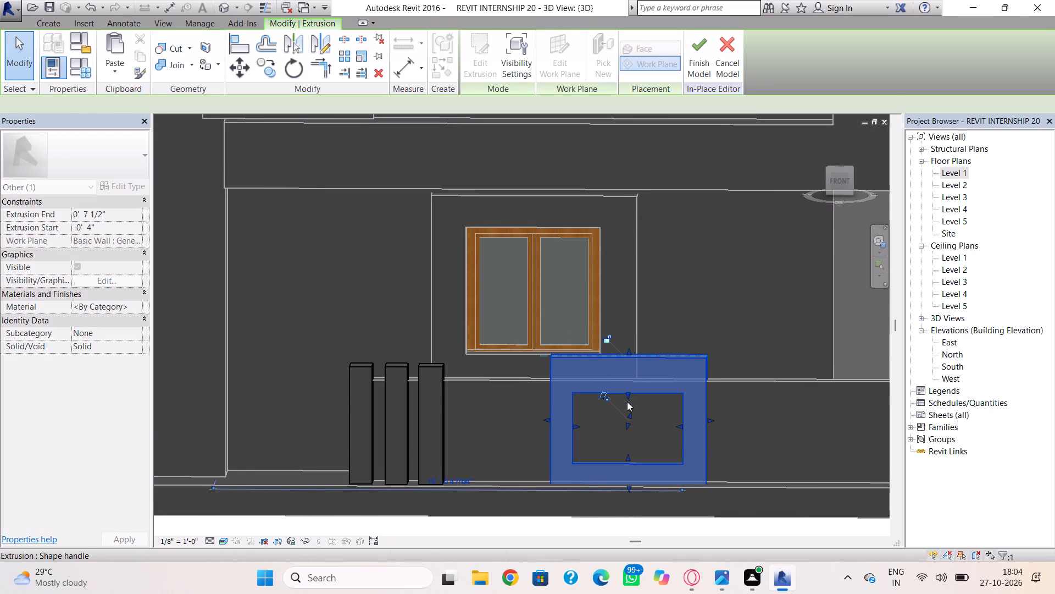
drag(626, 395, 627, 380)
click(728, 426)
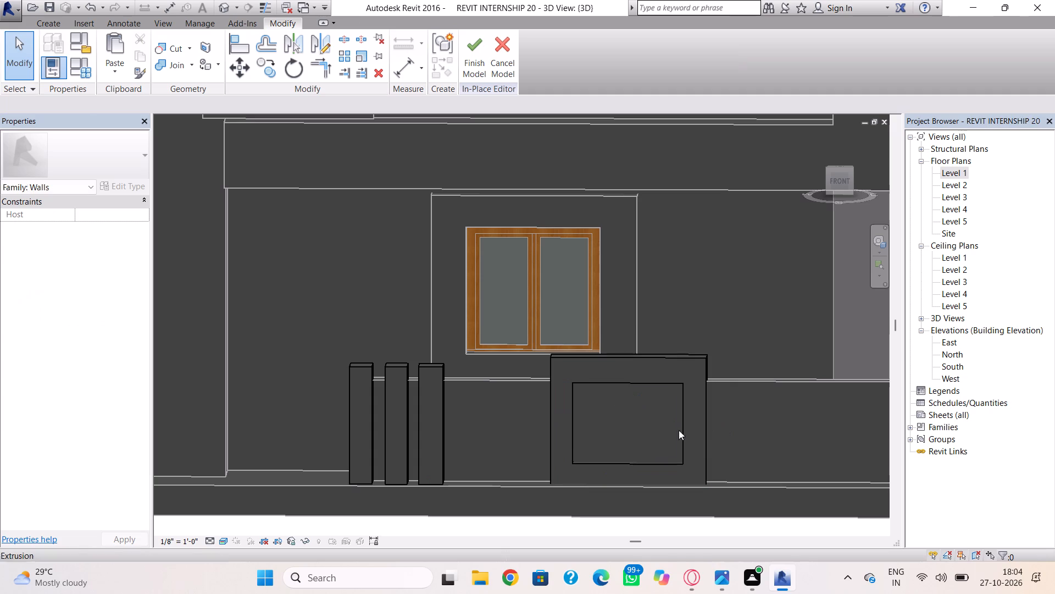
Stretch the tops of the three upright bars to the level of the rectangular frame's top.
click(427, 411)
click(431, 368)
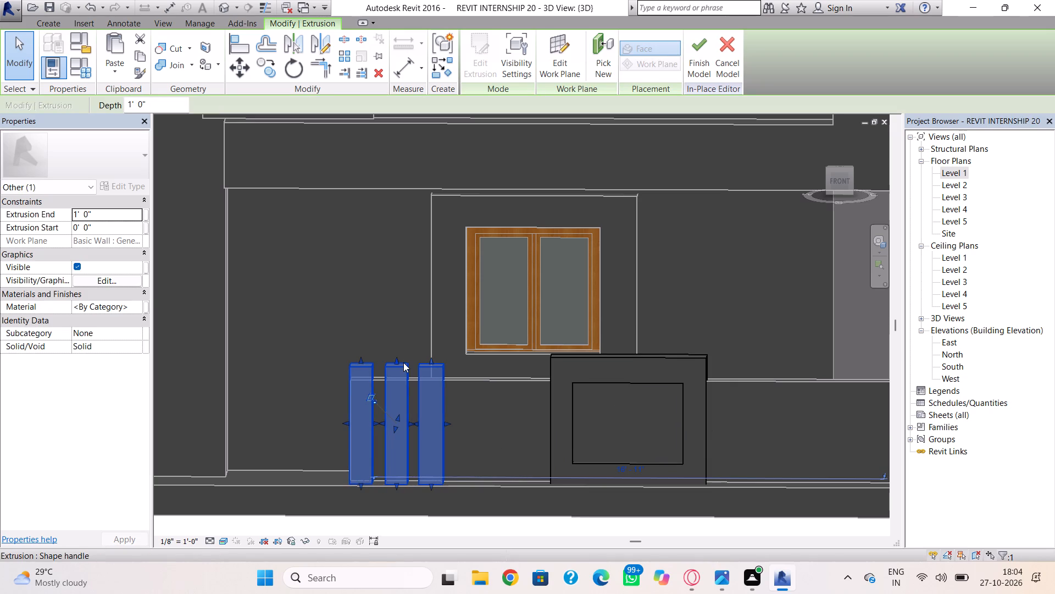
drag(400, 360, 402, 353)
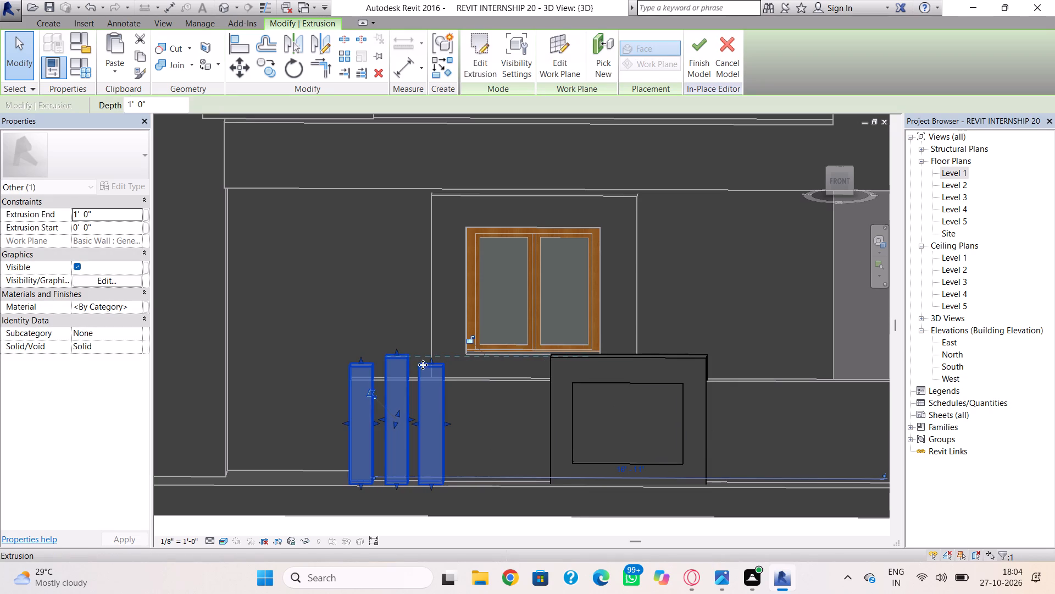
drag(431, 364, 432, 355)
click(432, 355)
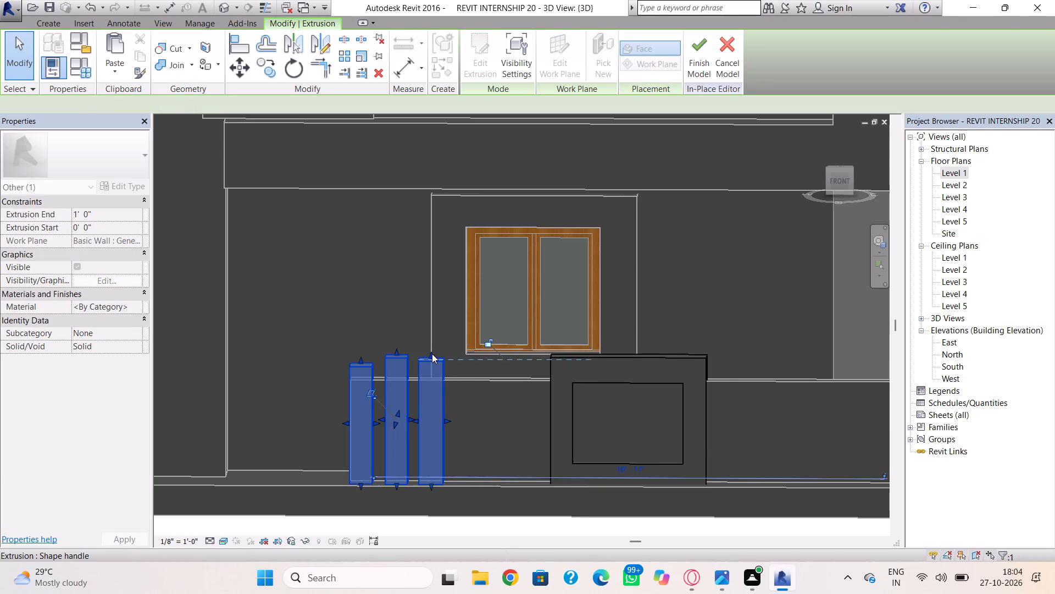
scroll(433, 356, up, 6)
click(427, 358)
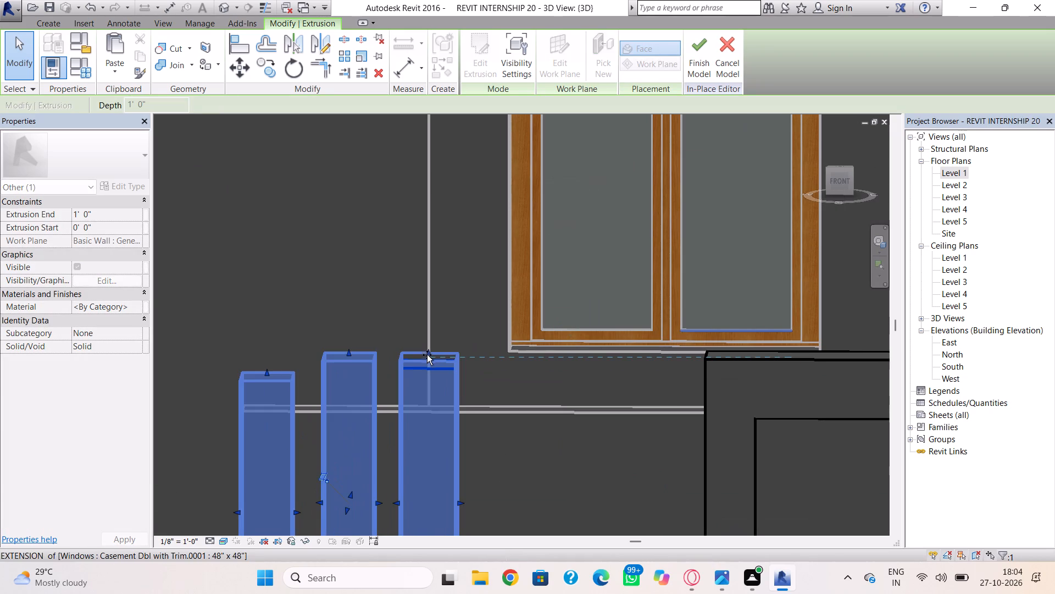
click(264, 384)
click(267, 380)
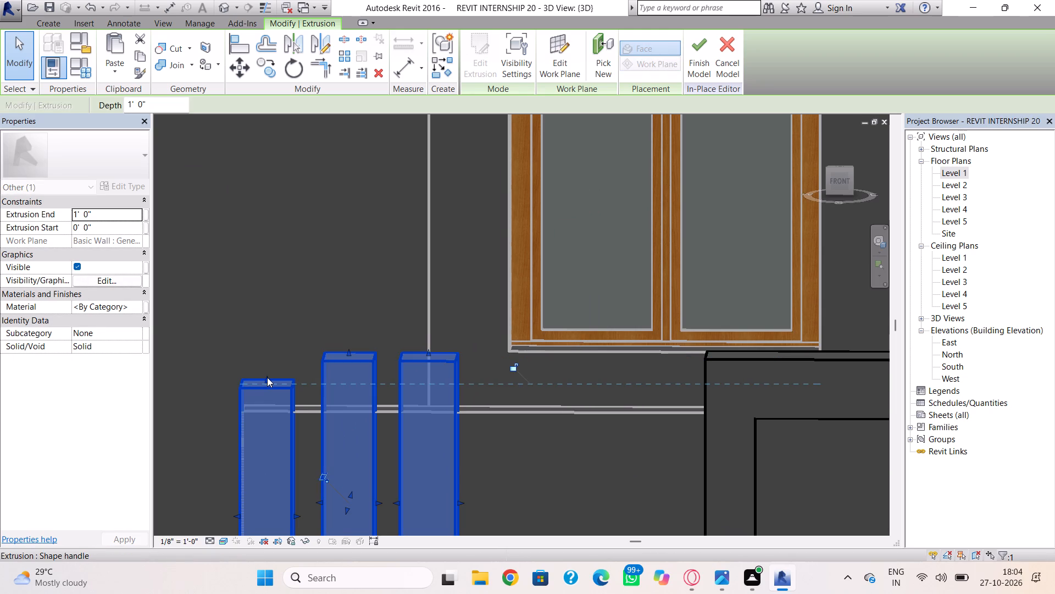
drag(268, 377, 275, 353)
click(316, 303)
Create a 1' 0" deep horizontal rectangular bar extrusion running from inside the frame's opening to near the low wall's far end.
scroll(439, 430, down, 4)
scroll(561, 416, down, 3)
middle_drag(558, 414, 514, 366)
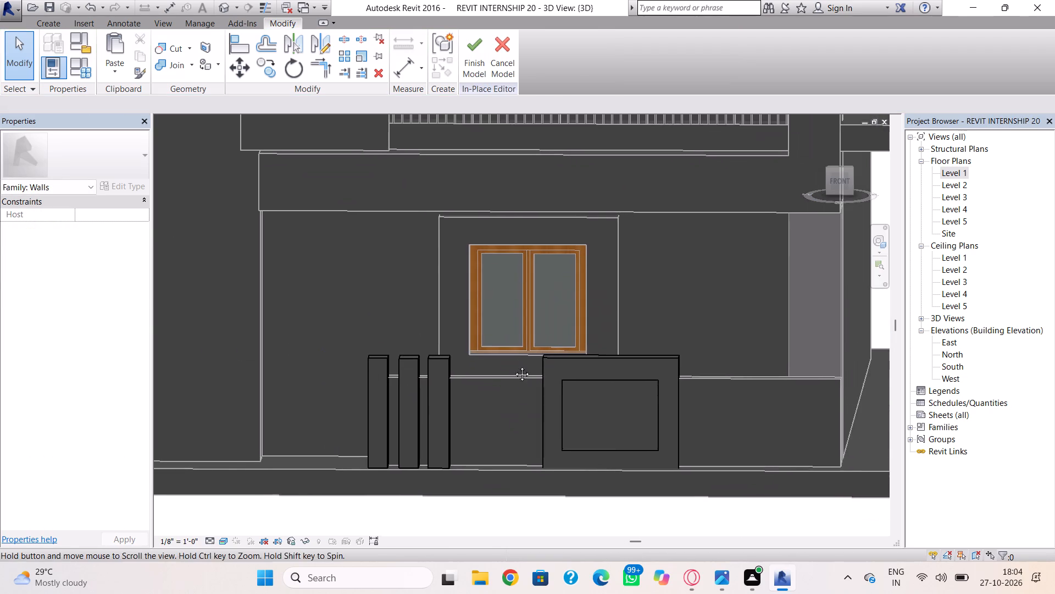
middle_drag(514, 366, 503, 355)
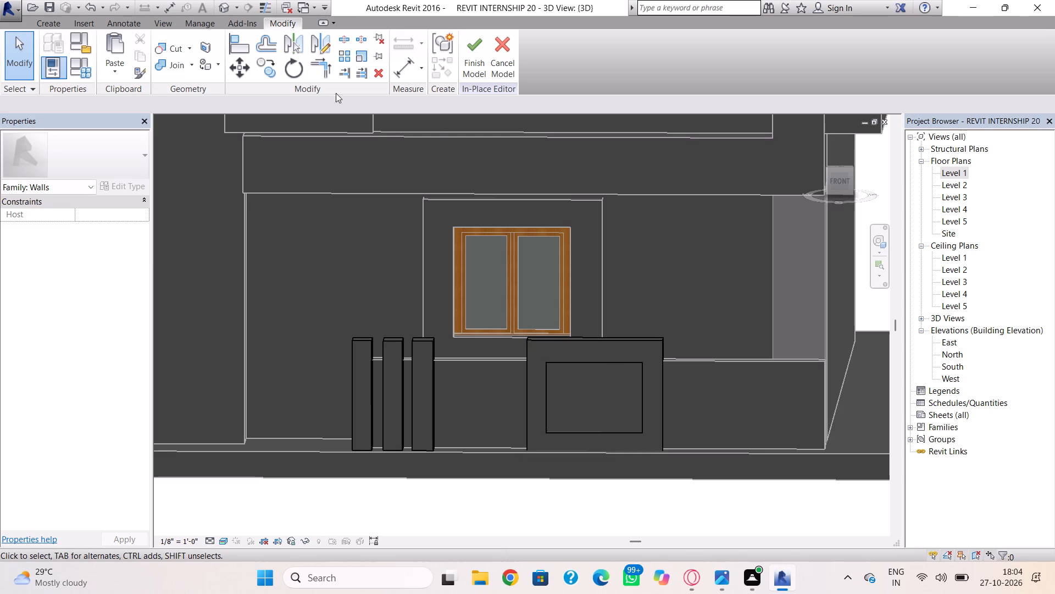
click(49, 27)
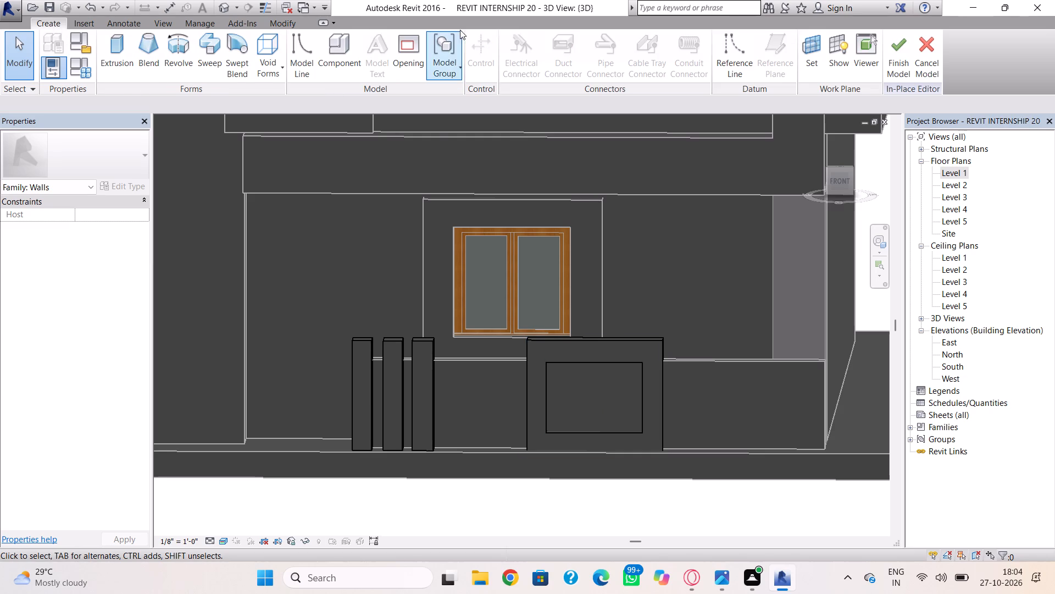
click(120, 63)
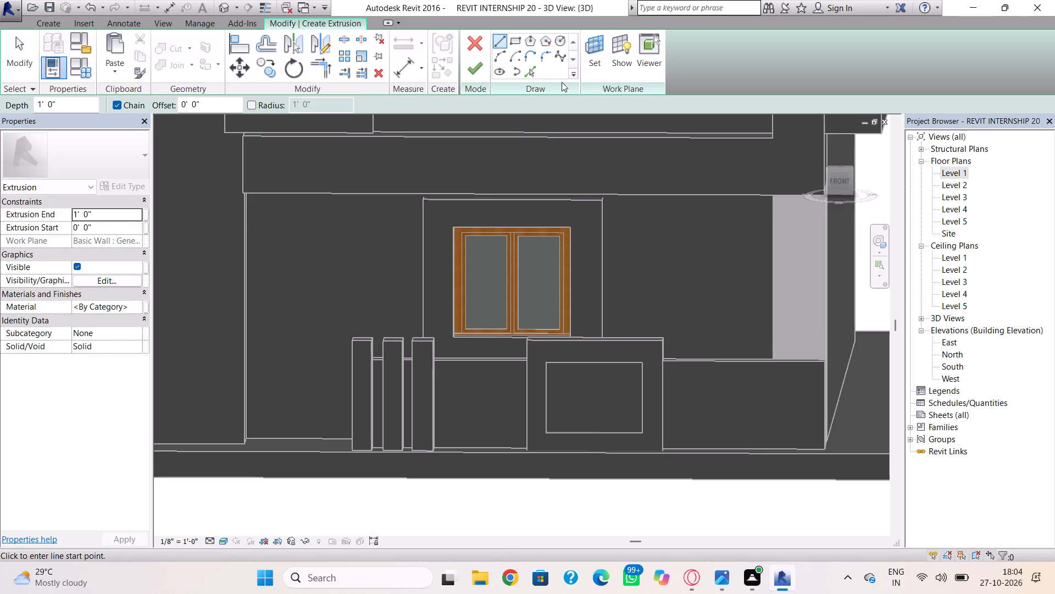
click(512, 37)
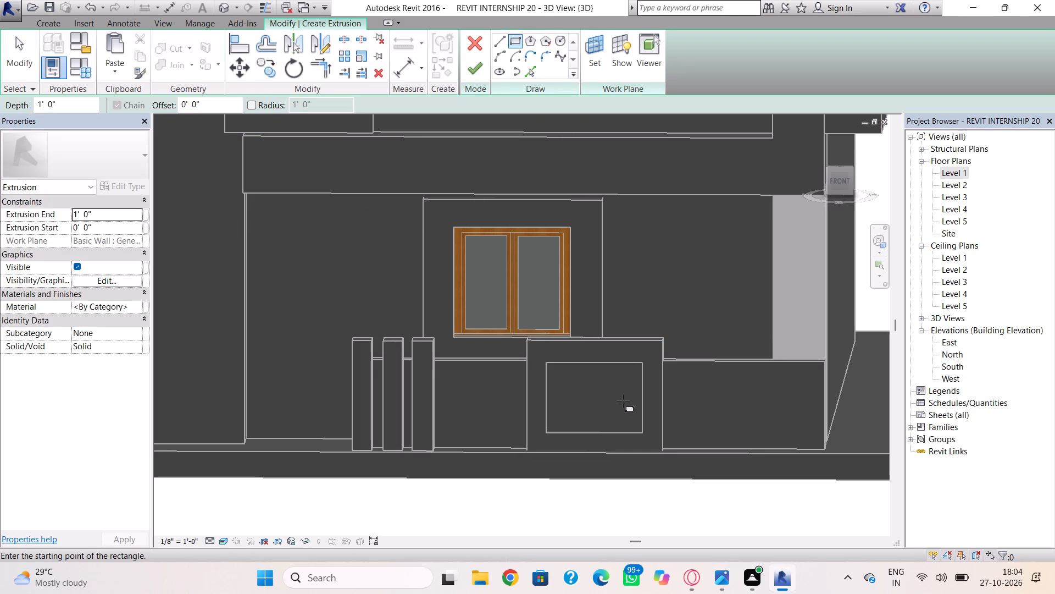
click(590, 388)
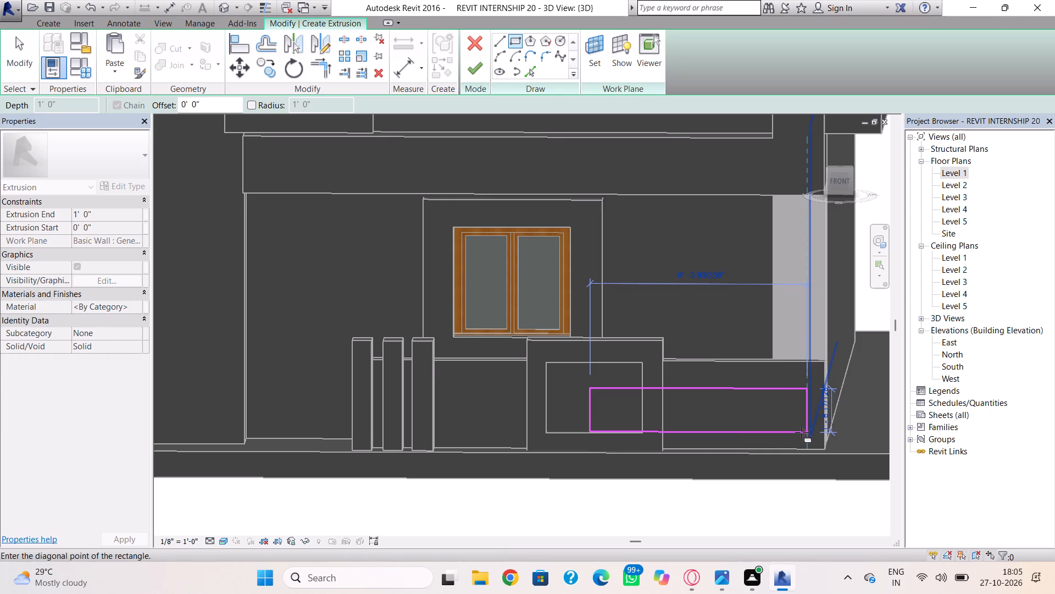
click(801, 432)
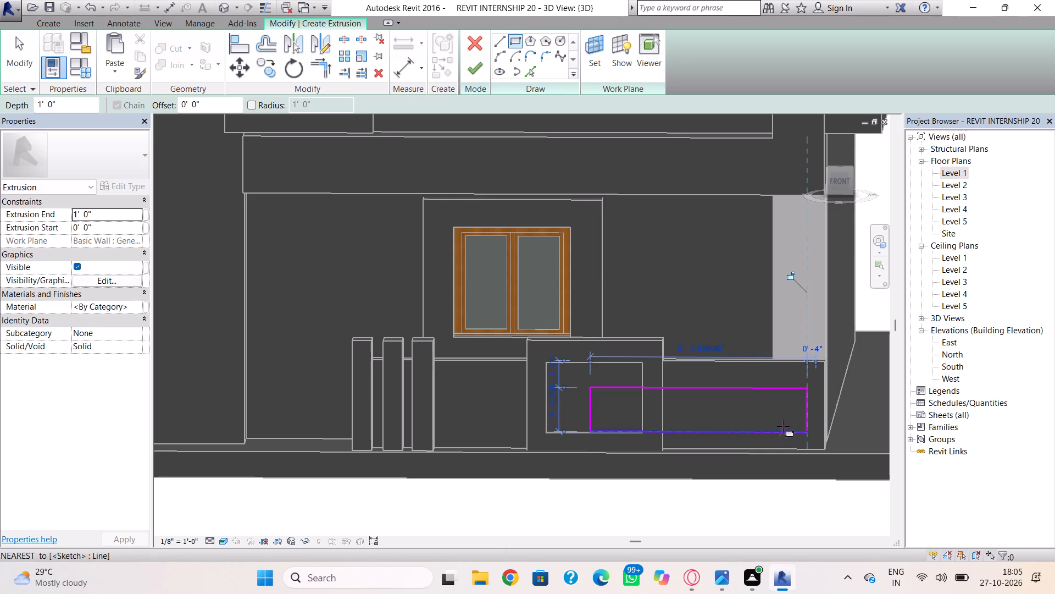
key(Escape)
click(482, 71)
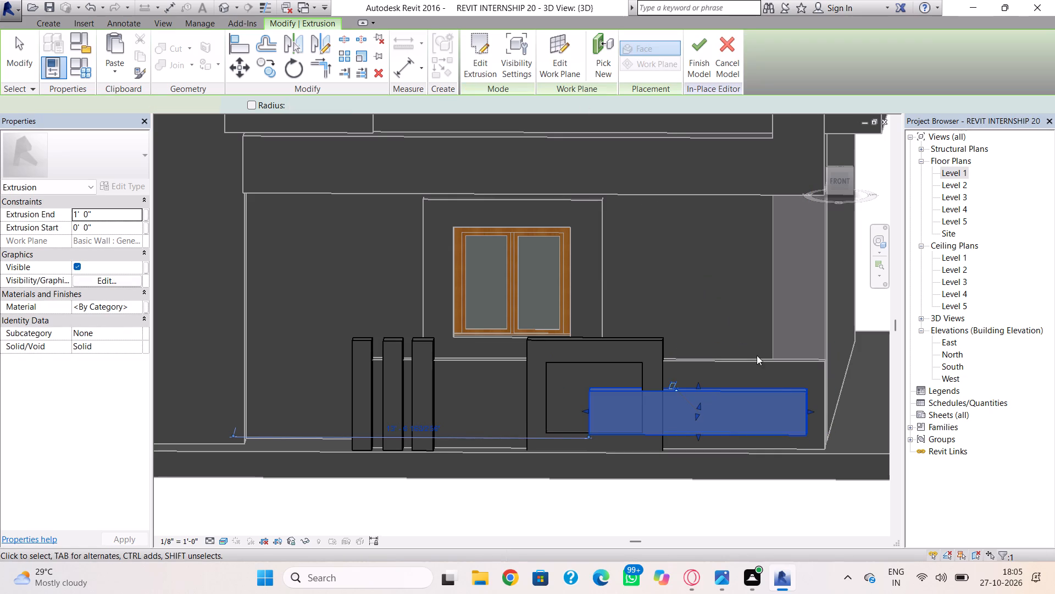
key(Escape)
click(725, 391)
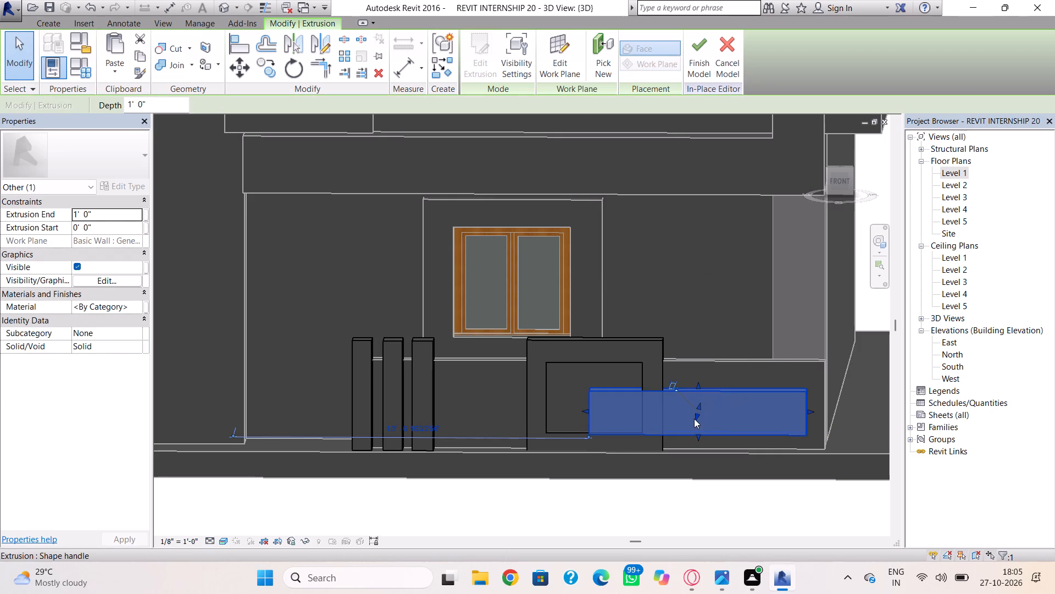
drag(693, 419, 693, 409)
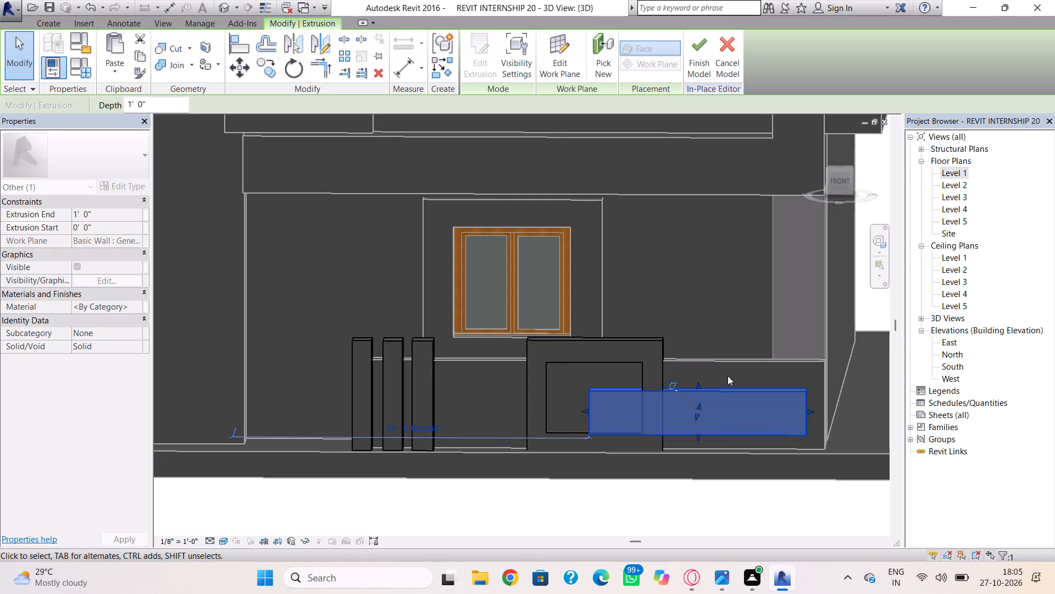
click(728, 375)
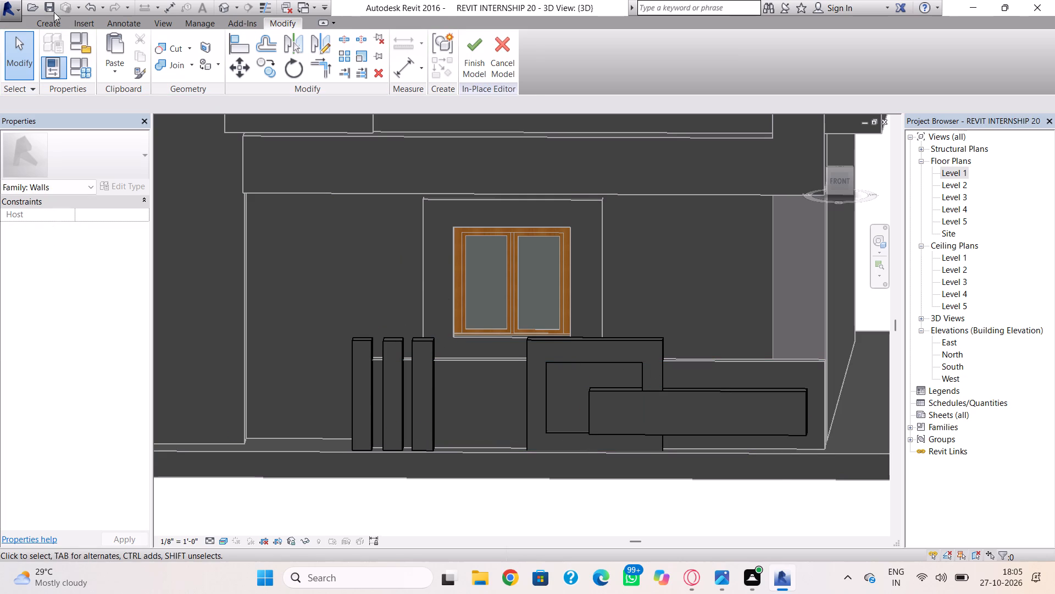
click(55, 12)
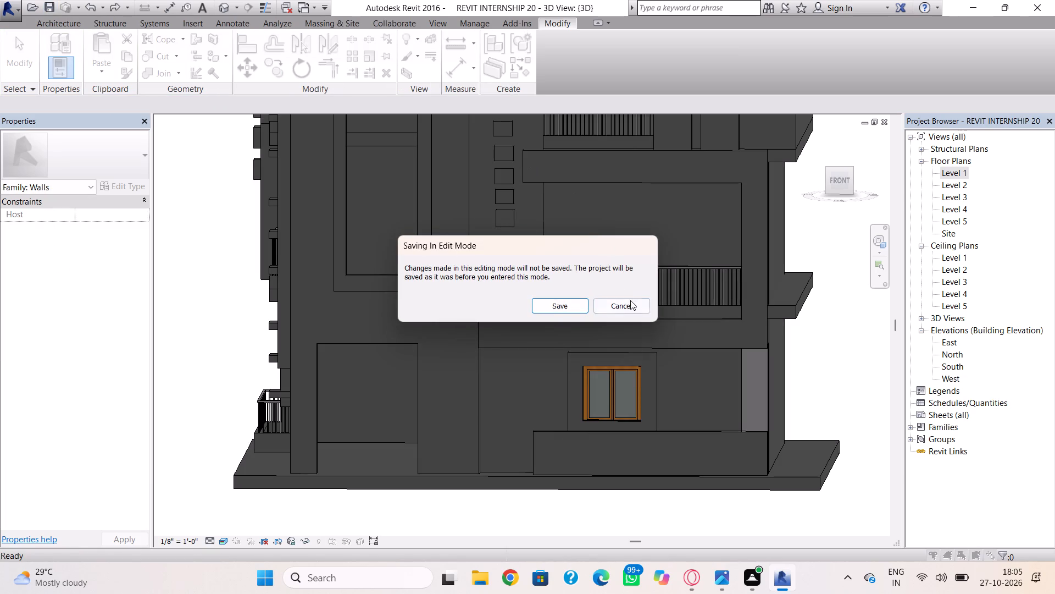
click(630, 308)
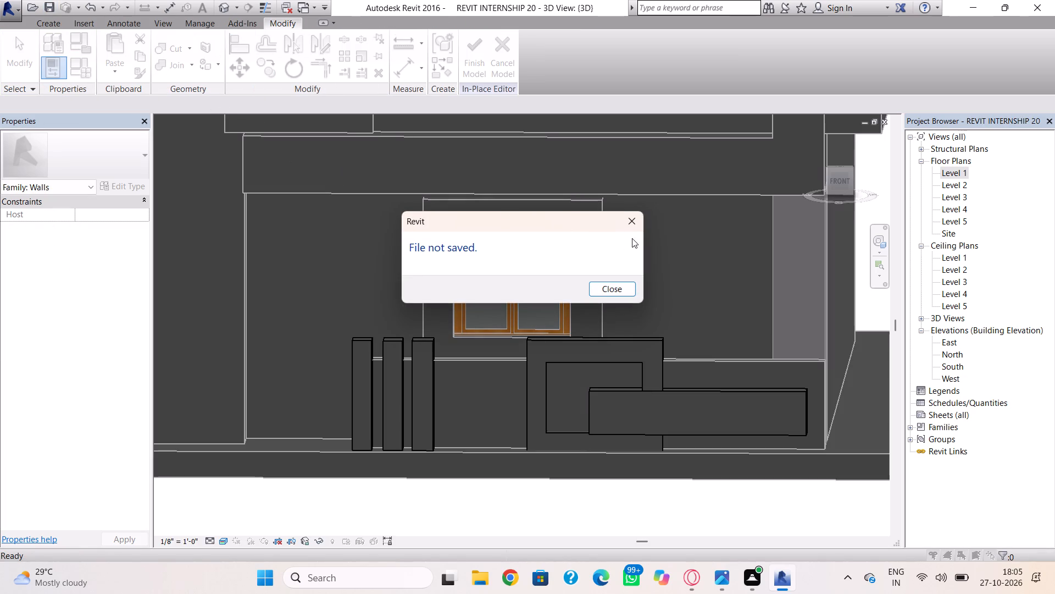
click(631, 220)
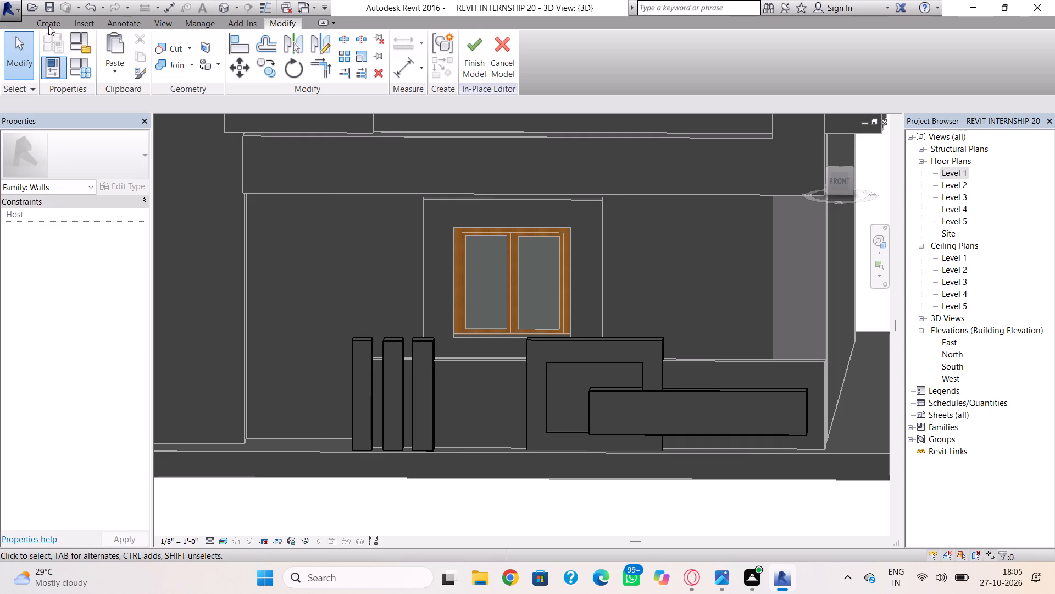
Start an extrusion and sketch two side-by-side upright rectangles, each about 9" wide and 4' 3" tall, from the floor across the horizontal bar's far end.
click(47, 25)
click(122, 52)
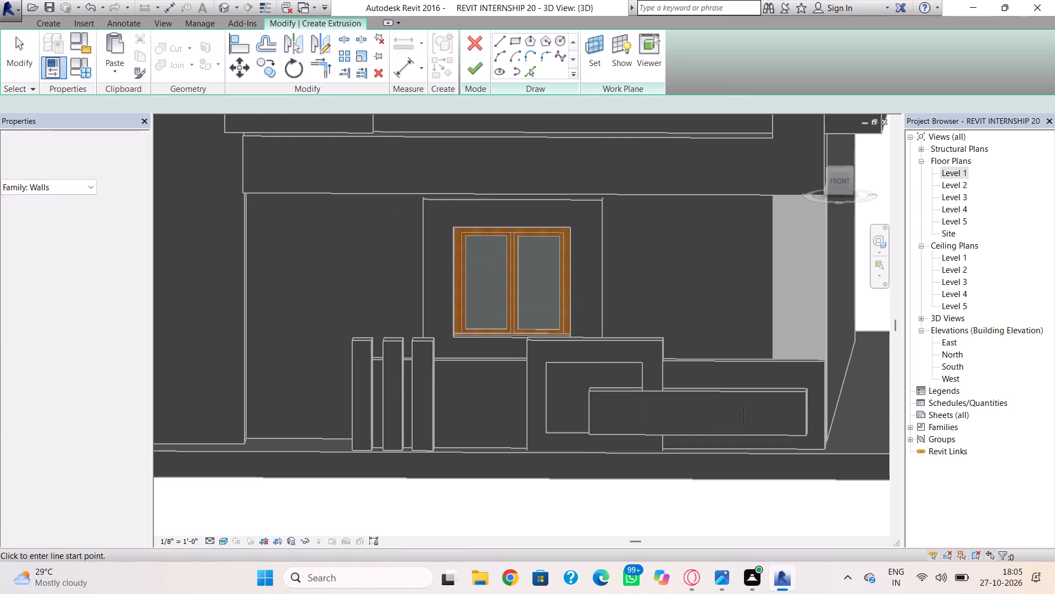
shift+right_drag(762, 432, 743, 428)
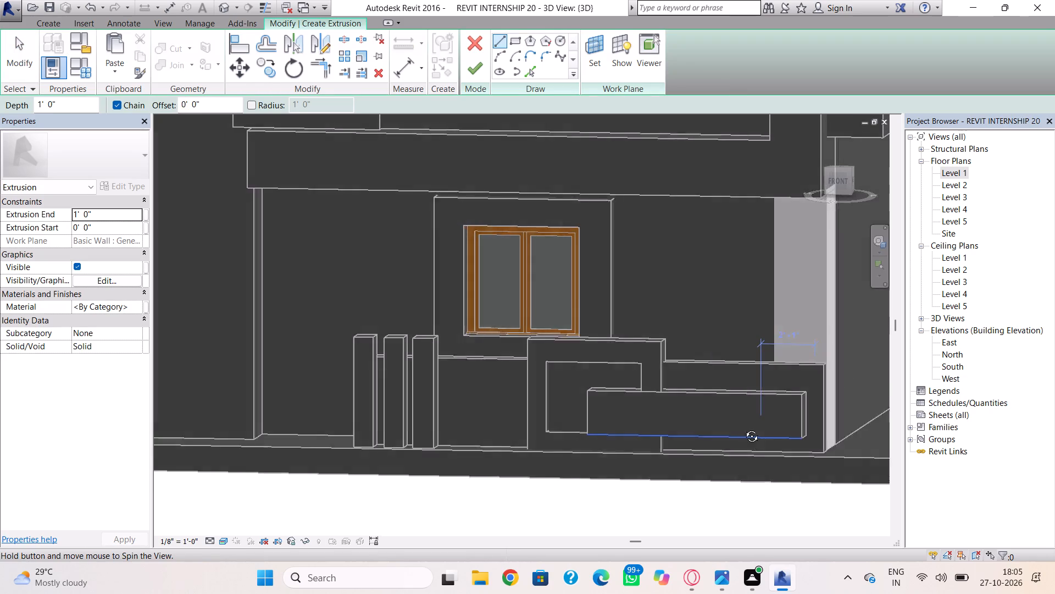
shift+right_drag(743, 428, 767, 405)
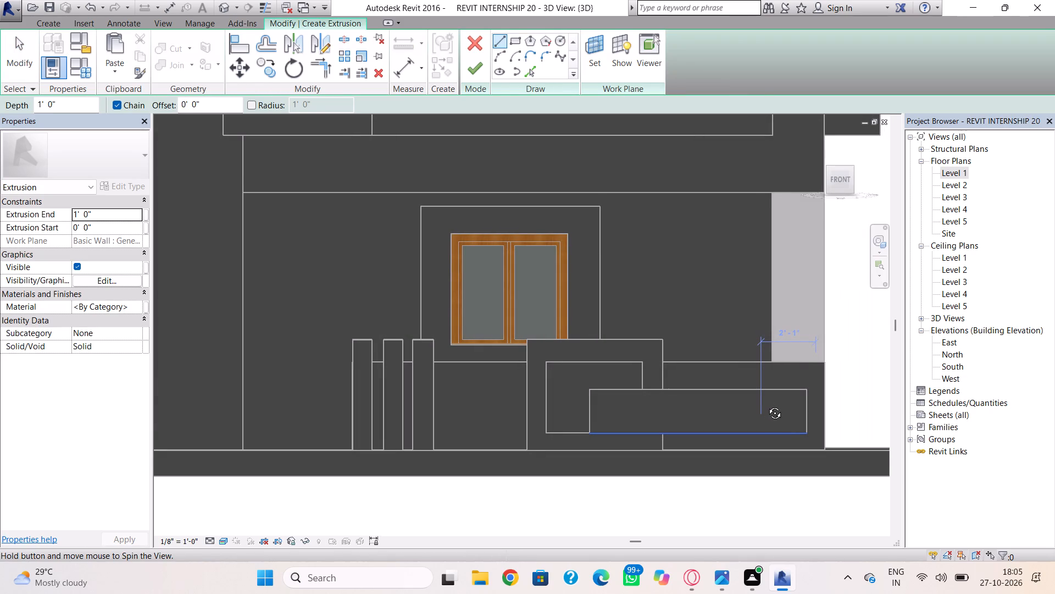
shift+right_drag(767, 405, 764, 405)
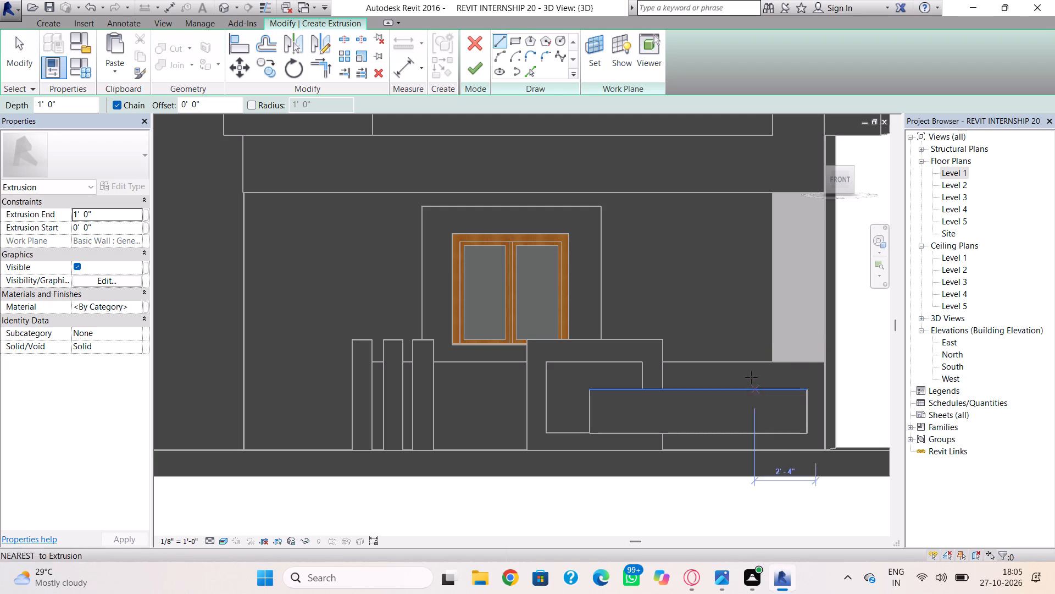
click(517, 42)
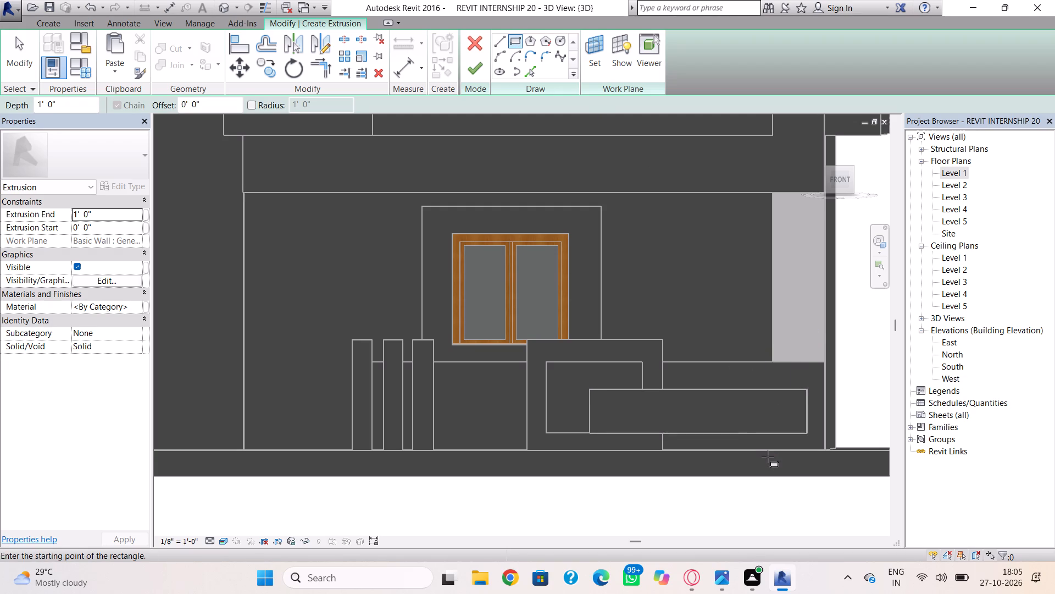
click(812, 453)
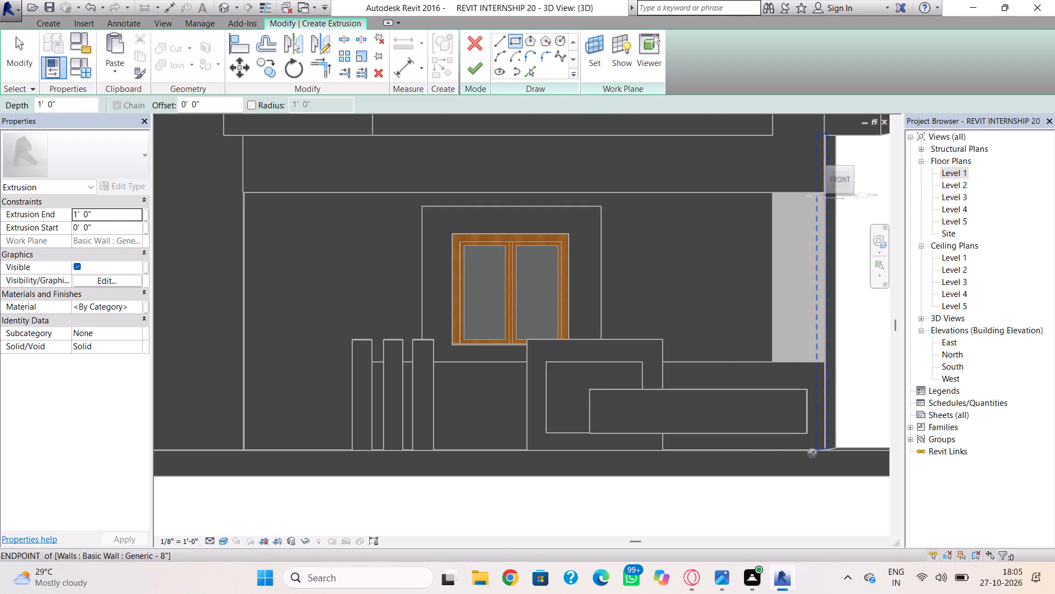
click(797, 338)
key(Escape)
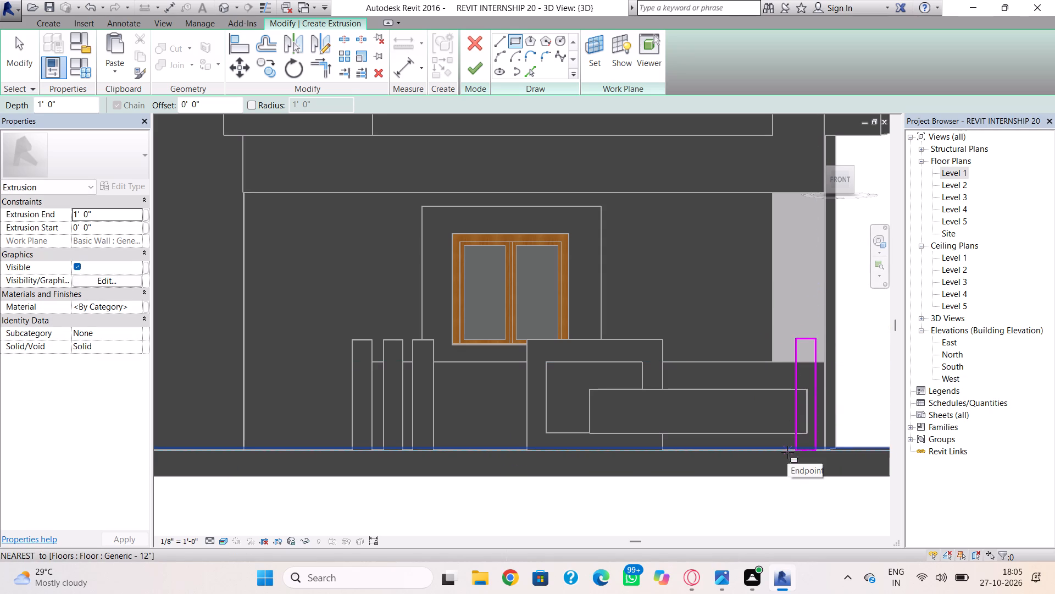
scroll(787, 452, up, 3)
click(793, 449)
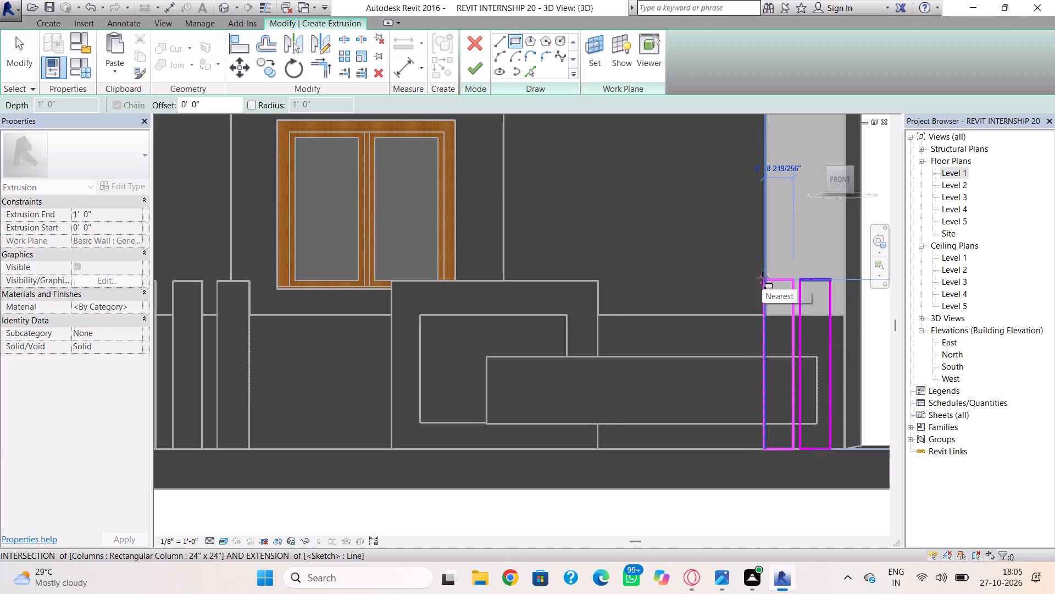
click(762, 278)
key(Escape)
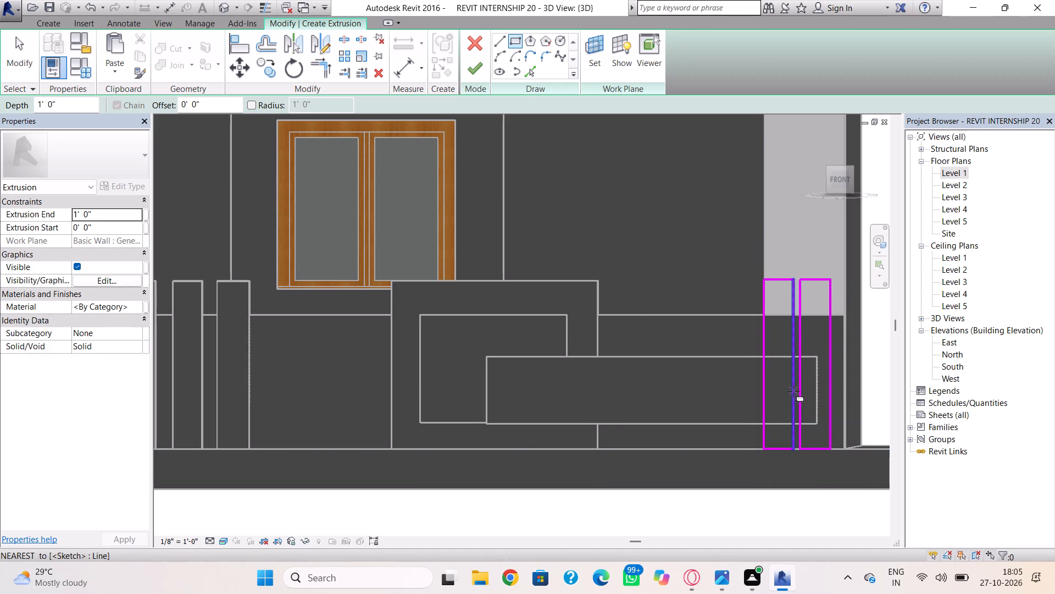
key(Escape)
Nudge the edge farther from the frame on each rectangle one increment toward it, and finish the 1' 0" deep extrusion.
click(793, 391)
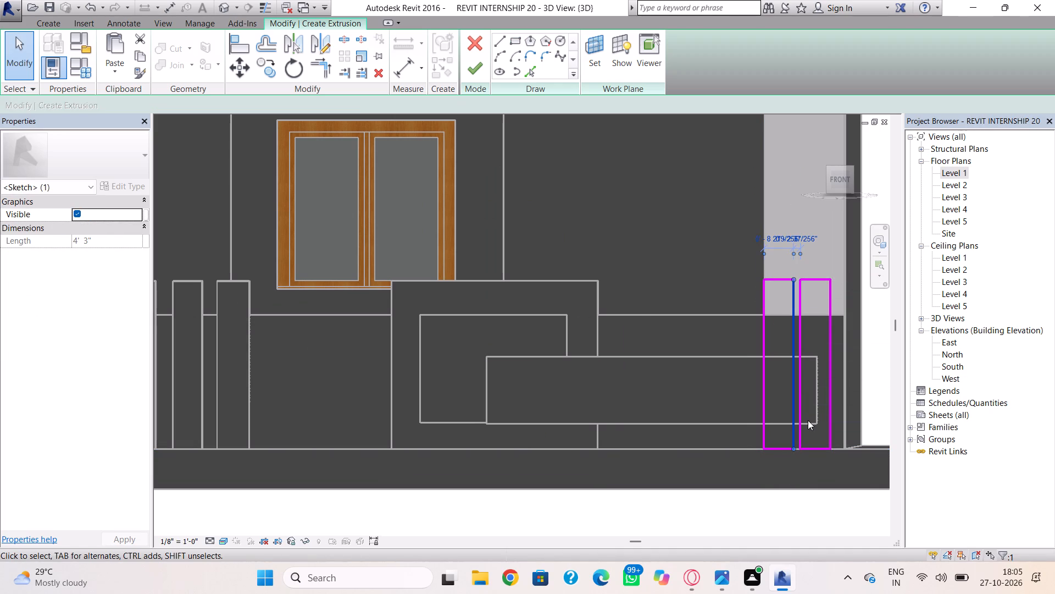
key(Left)
click(803, 415)
key(Right)
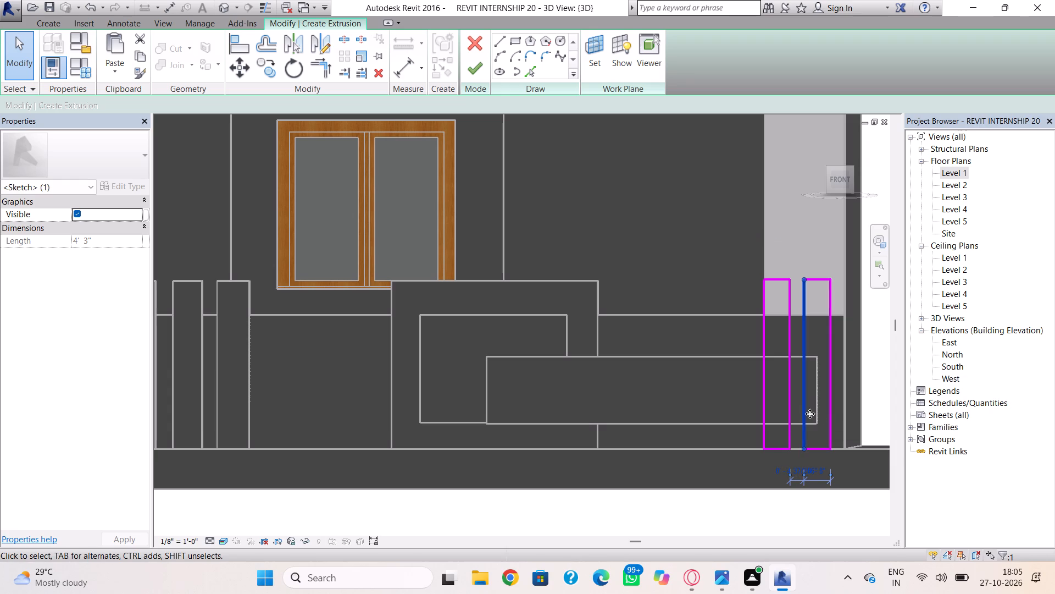
key(Left)
click(828, 411)
key(Left)
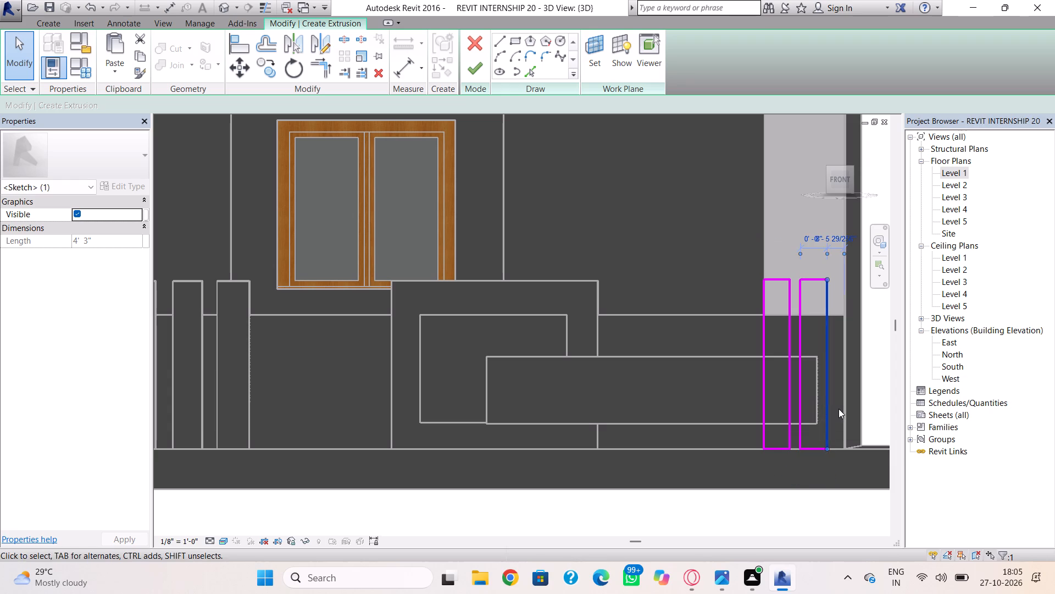
click(839, 409)
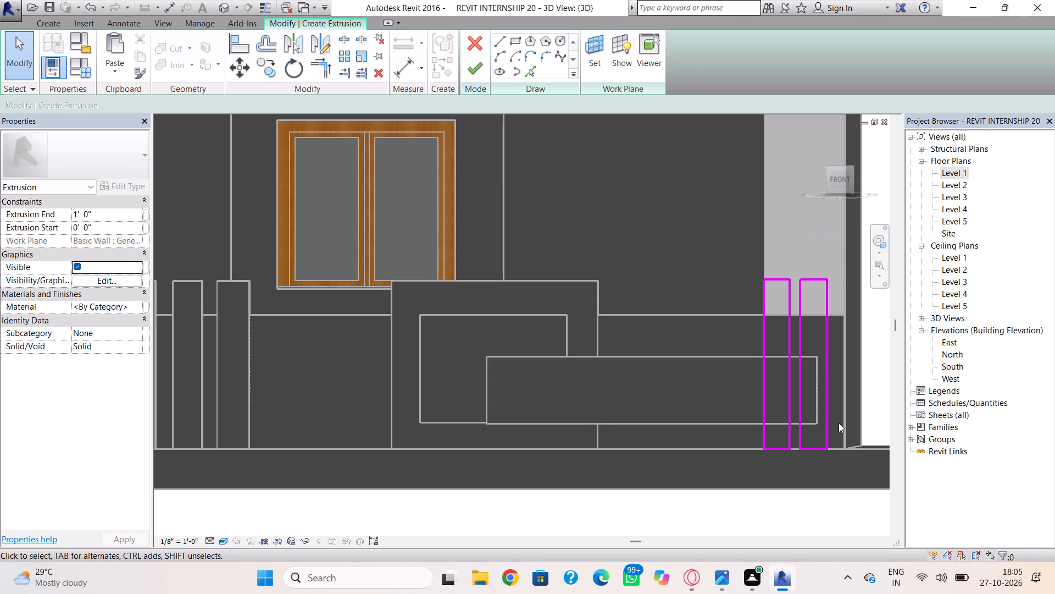
key(Escape)
click(476, 76)
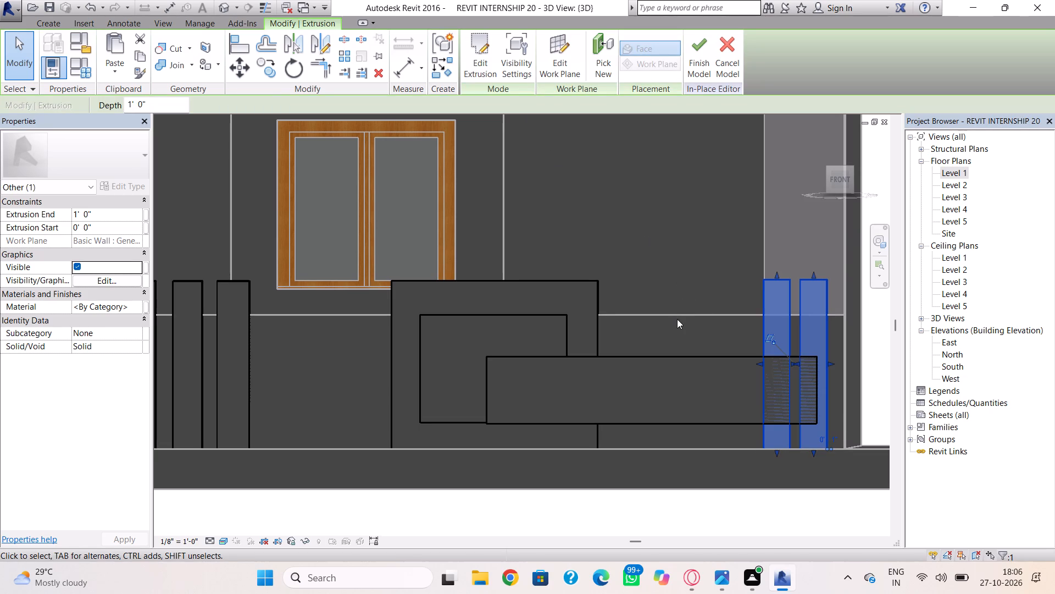
Pull the front faces of the two new upright bars outward past the horizontal bar to an extrusion end of 1' 5 115/128".
shift+right_drag(686, 326, 771, 454)
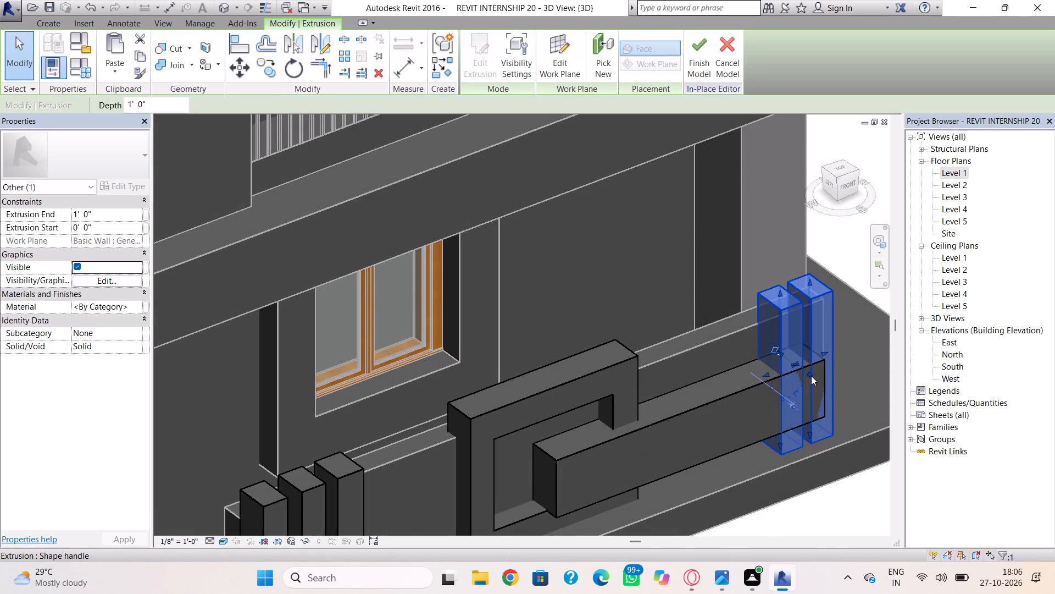
drag(811, 375, 814, 382)
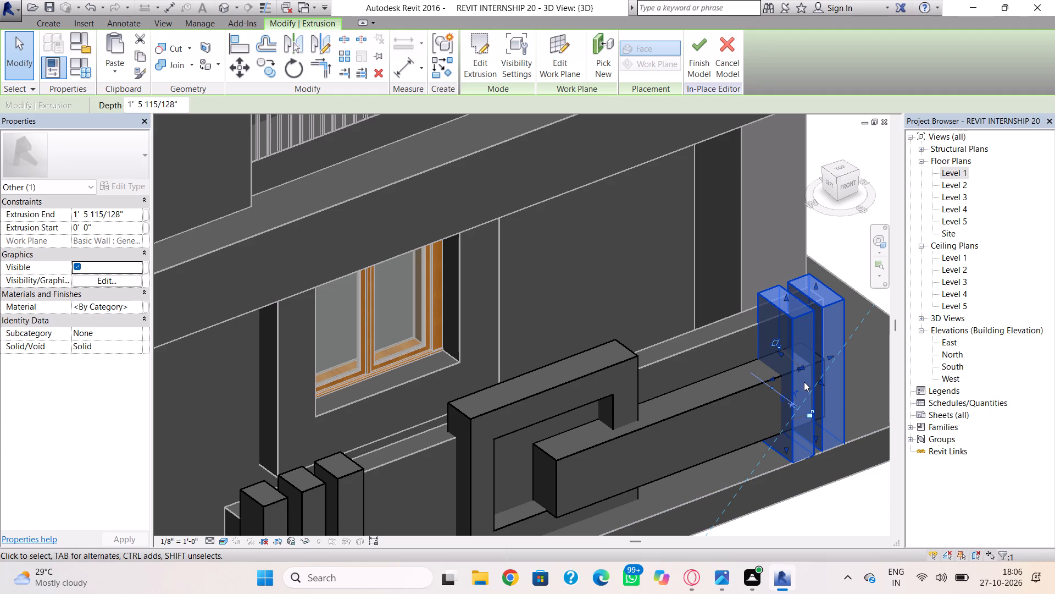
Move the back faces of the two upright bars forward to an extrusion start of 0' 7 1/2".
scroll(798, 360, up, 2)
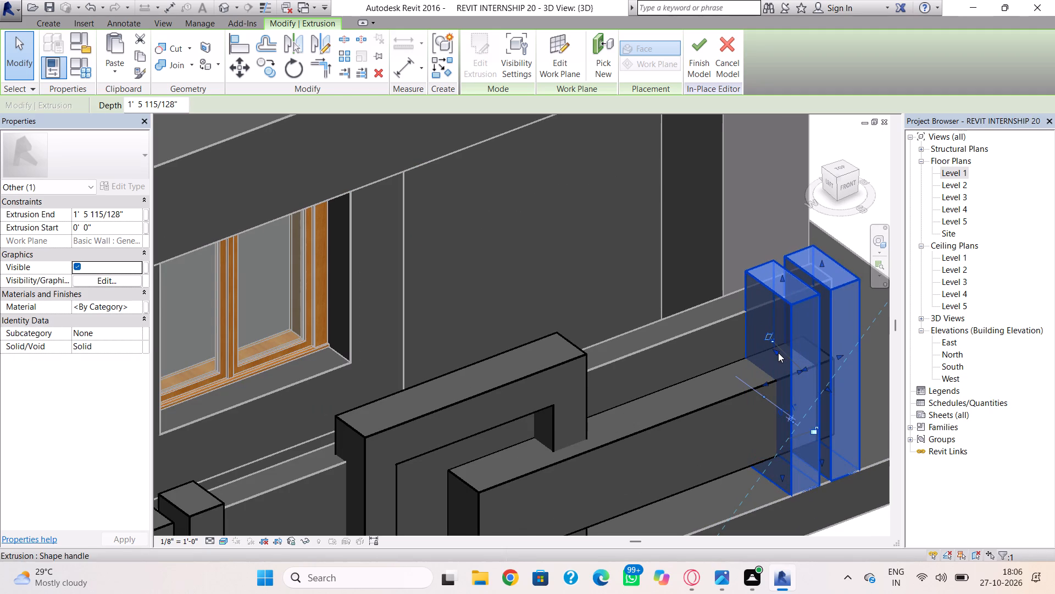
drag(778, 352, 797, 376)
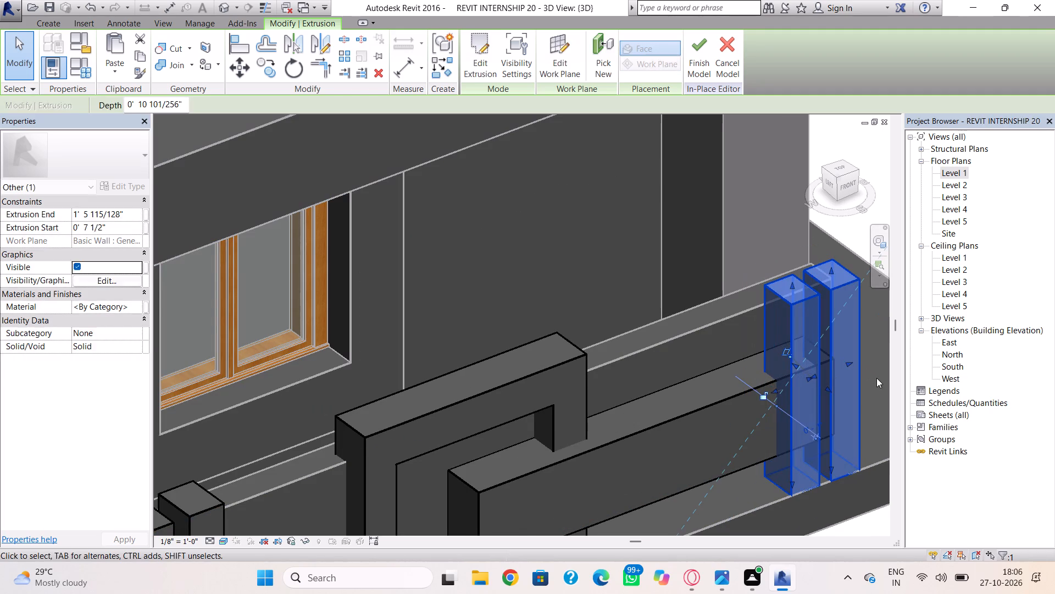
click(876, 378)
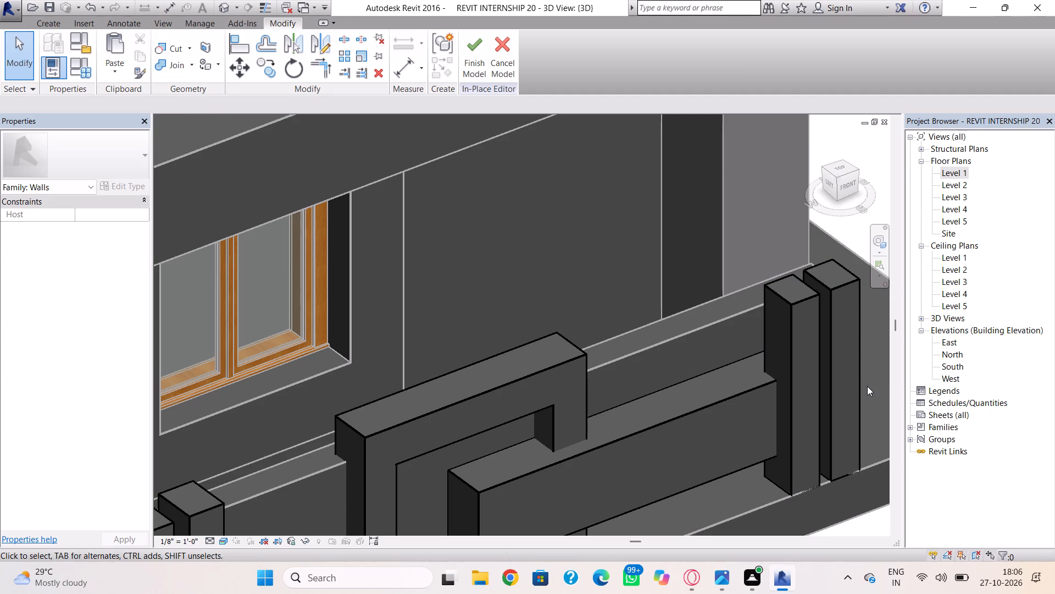
Stretch the back faces of the two upright bars back to the low wall's face, at an extrusion start of 0' 0".
scroll(884, 399, down, 4)
middle_drag(849, 411, 709, 413)
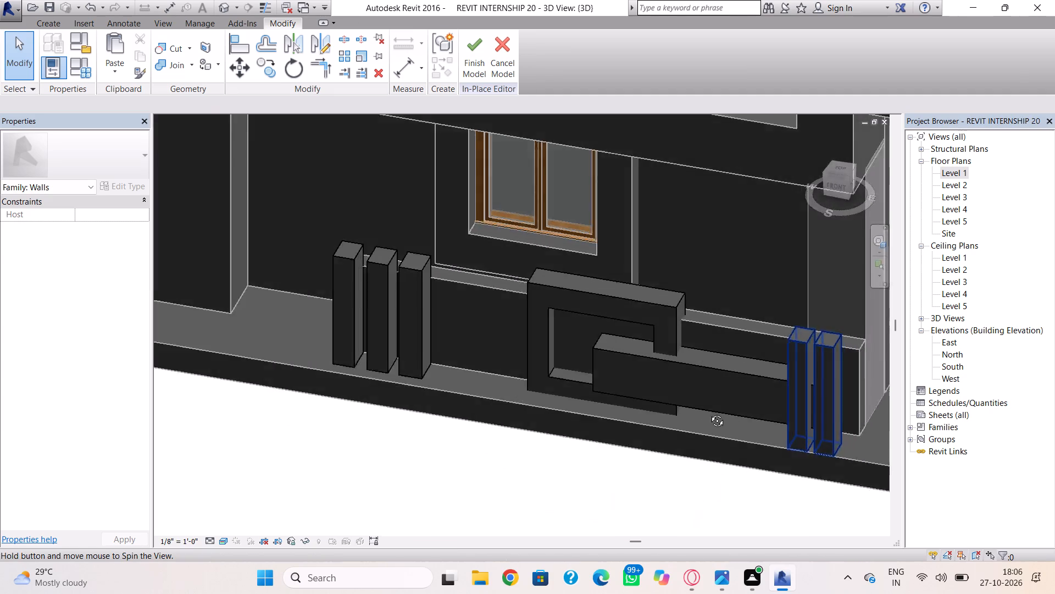
middle_drag(709, 413, 565, 379)
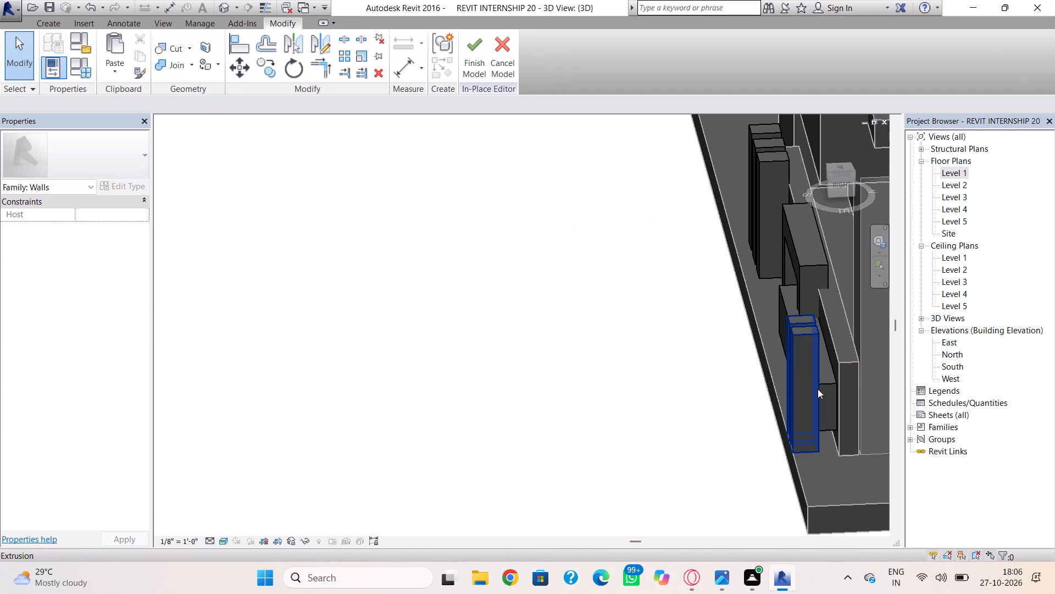
click(815, 396)
scroll(821, 388, up, 3)
drag(821, 379, 838, 378)
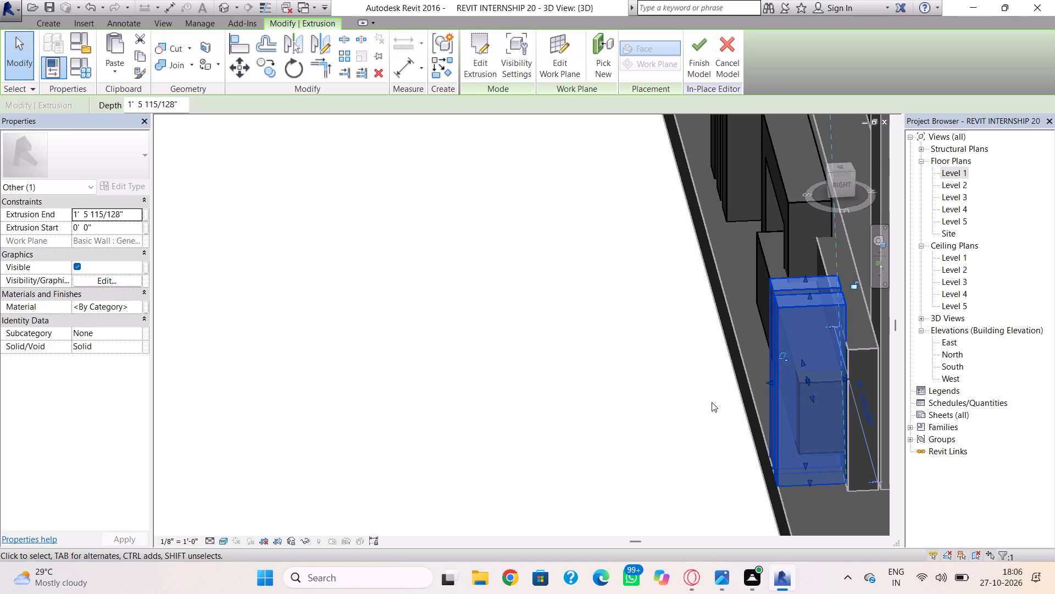
key(Escape)
Examine the low front wall's frame and bars from the front, up close and together with the rest of the facade.
shift+right_drag(709, 409, 880, 375)
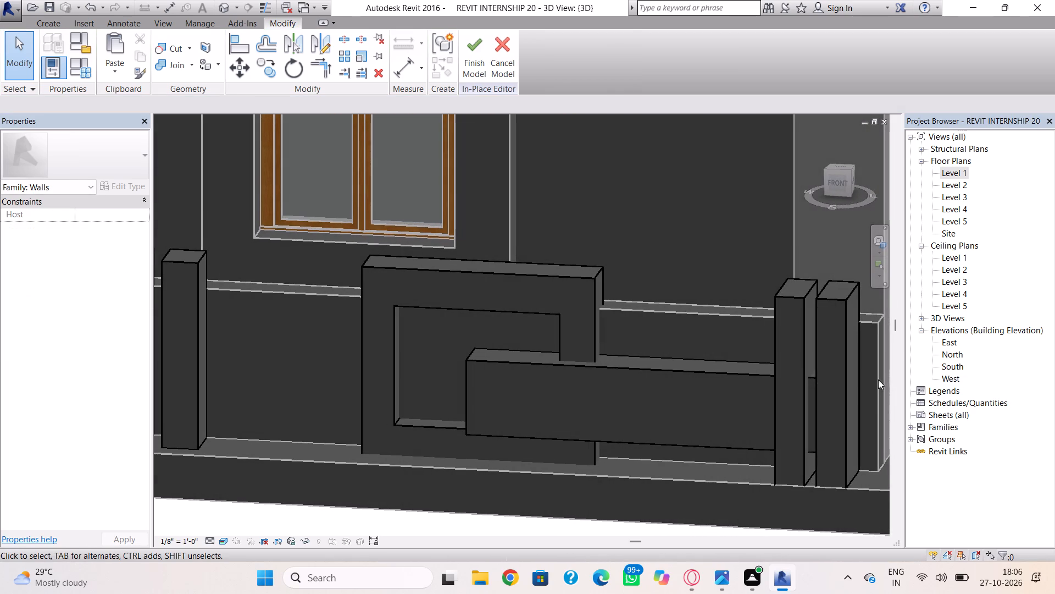
scroll(864, 397, down, 1)
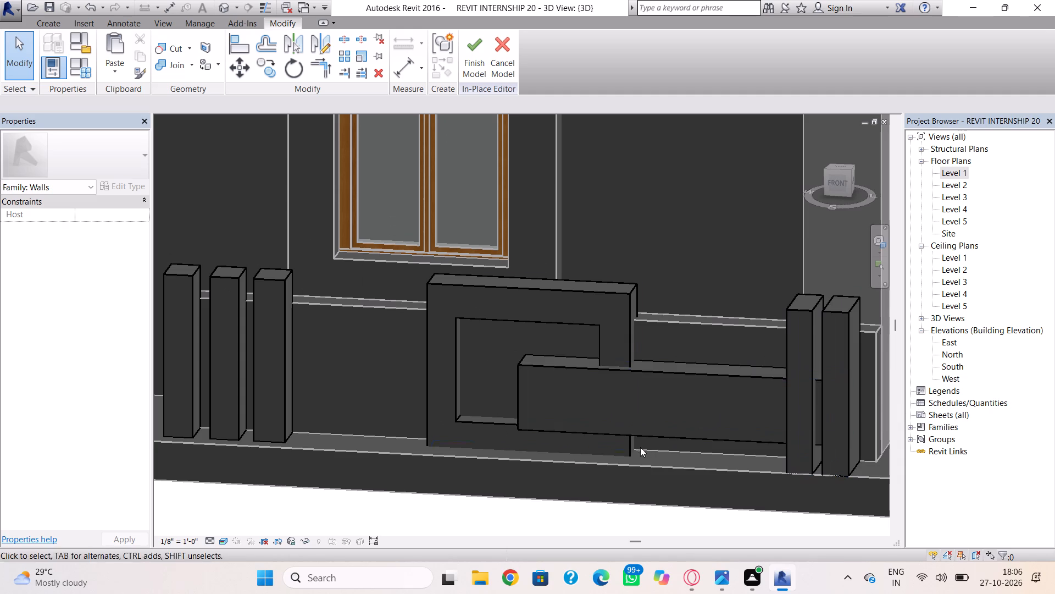
scroll(616, 446, down, 4)
middle_drag(586, 427, 622, 400)
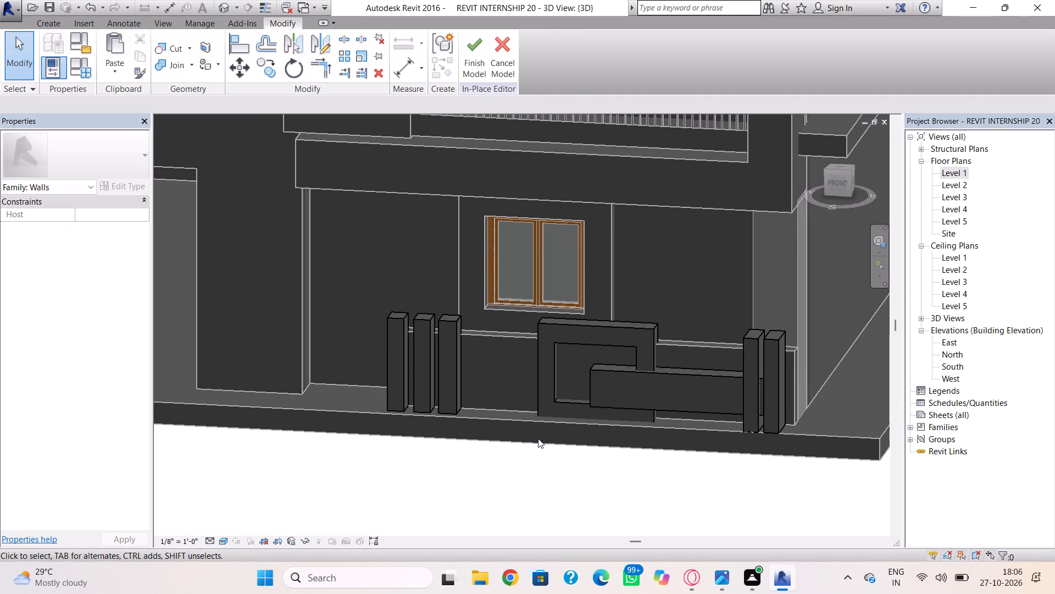
shift+right_drag(538, 438, 540, 409)
scroll(540, 409, down, 2)
middle_drag(540, 409, 541, 436)
key(Escape)
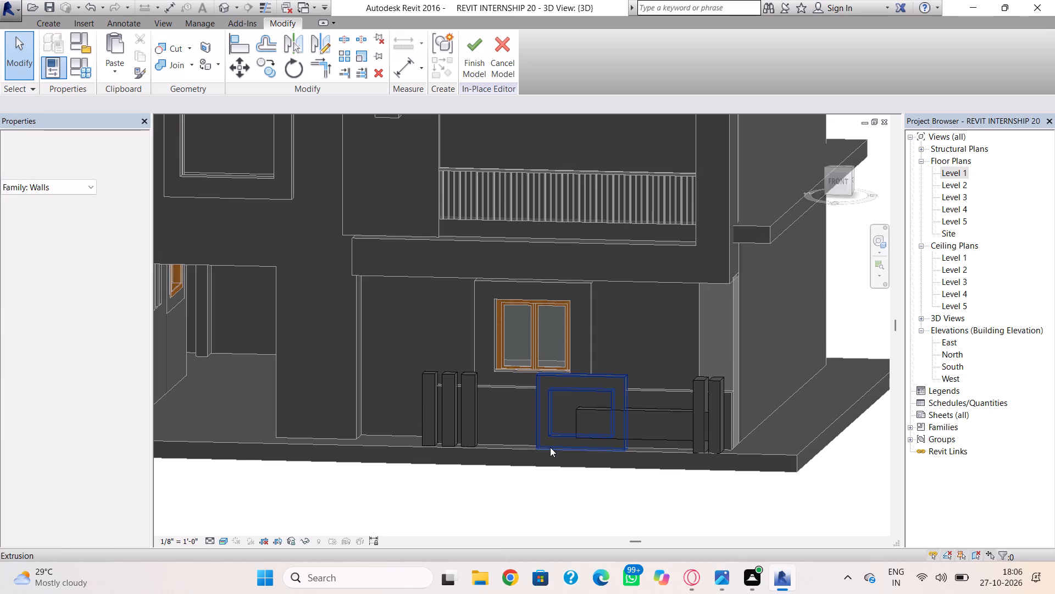
key(Escape)
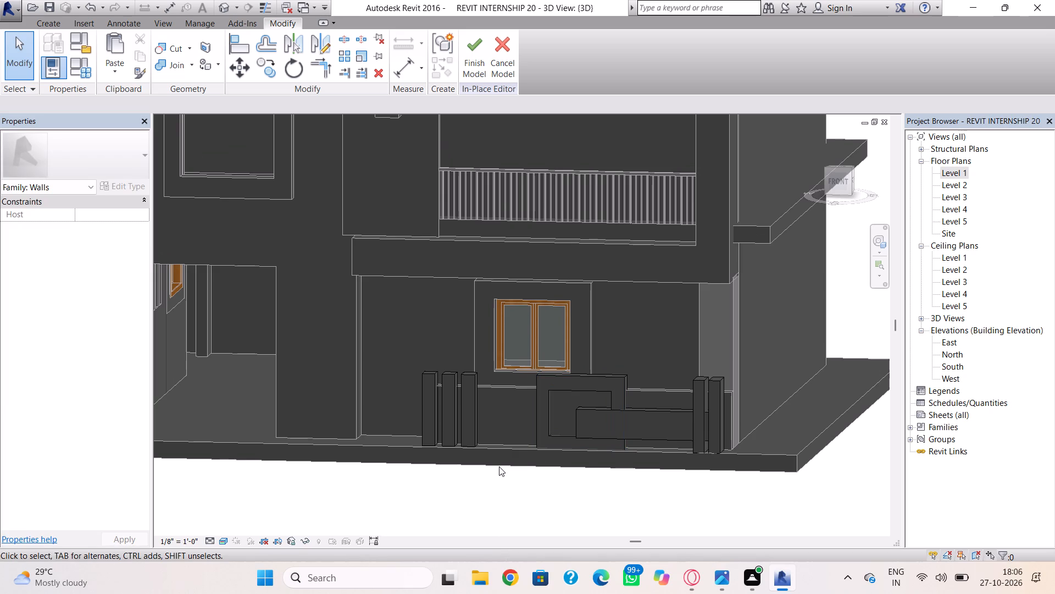
scroll(469, 392, down, 3)
middle_drag(469, 392, 501, 408)
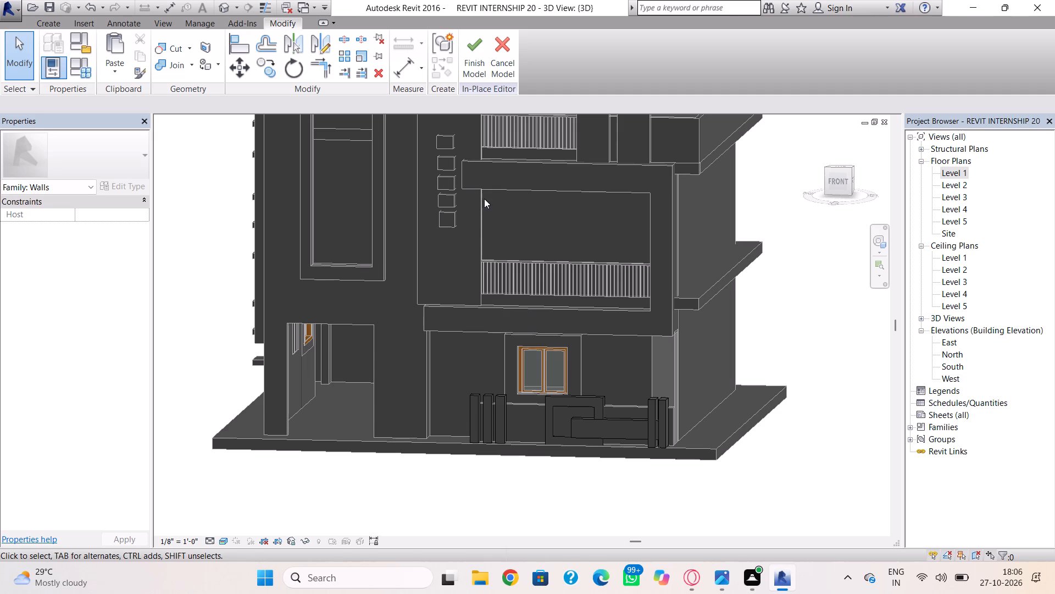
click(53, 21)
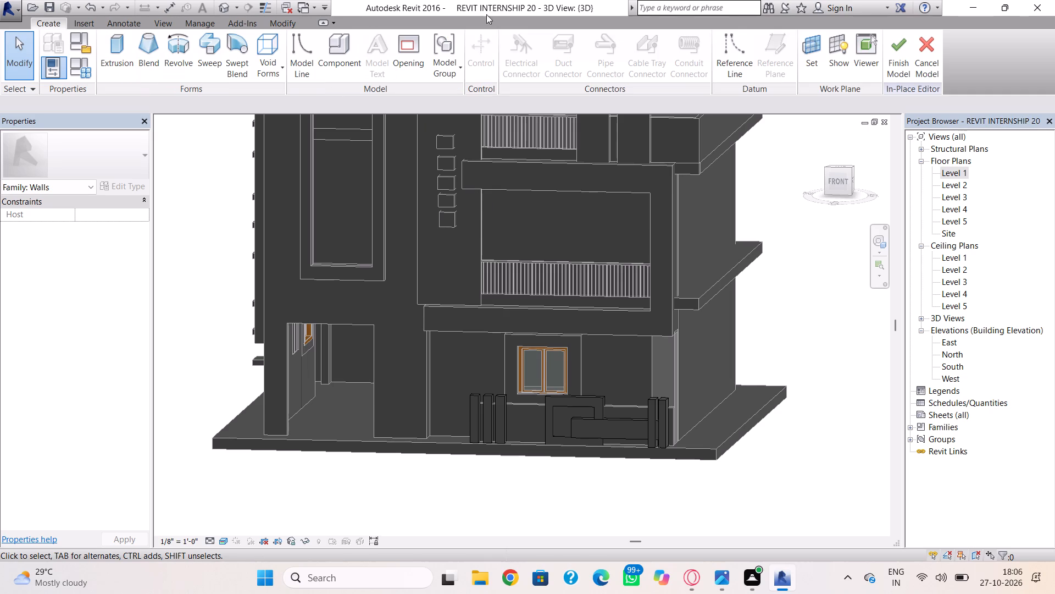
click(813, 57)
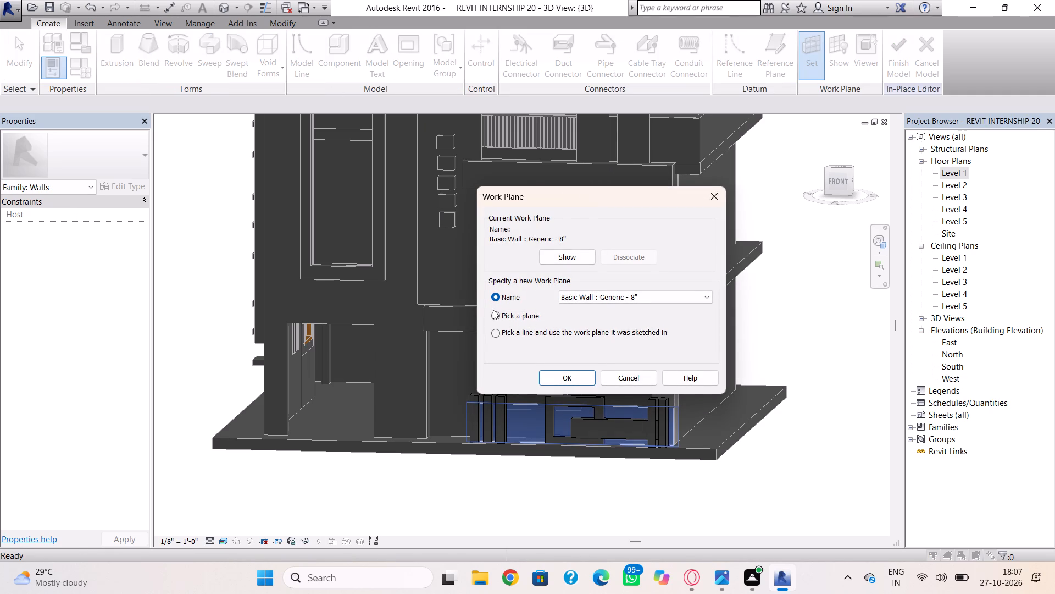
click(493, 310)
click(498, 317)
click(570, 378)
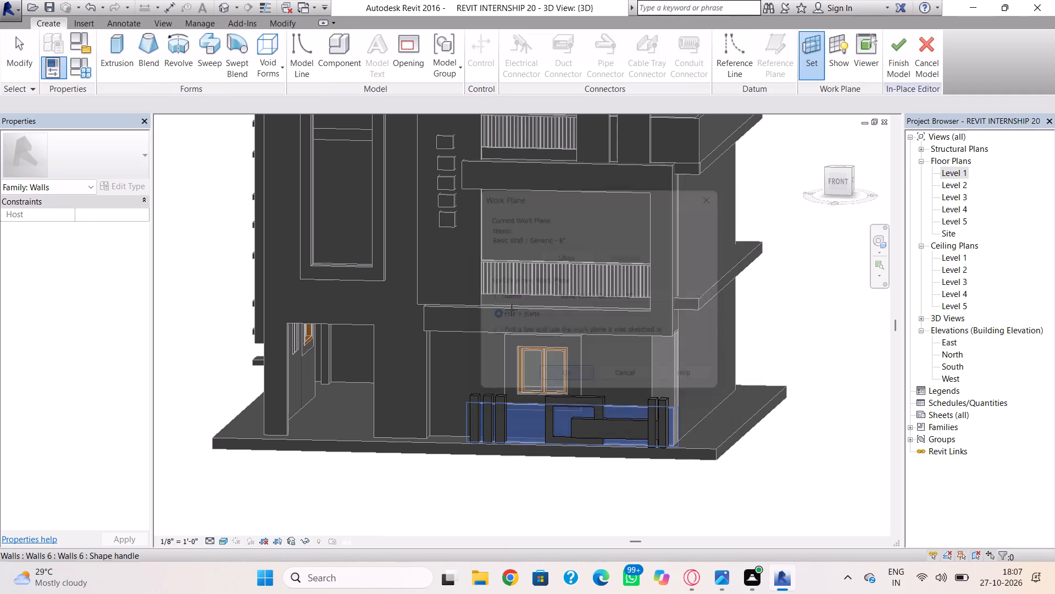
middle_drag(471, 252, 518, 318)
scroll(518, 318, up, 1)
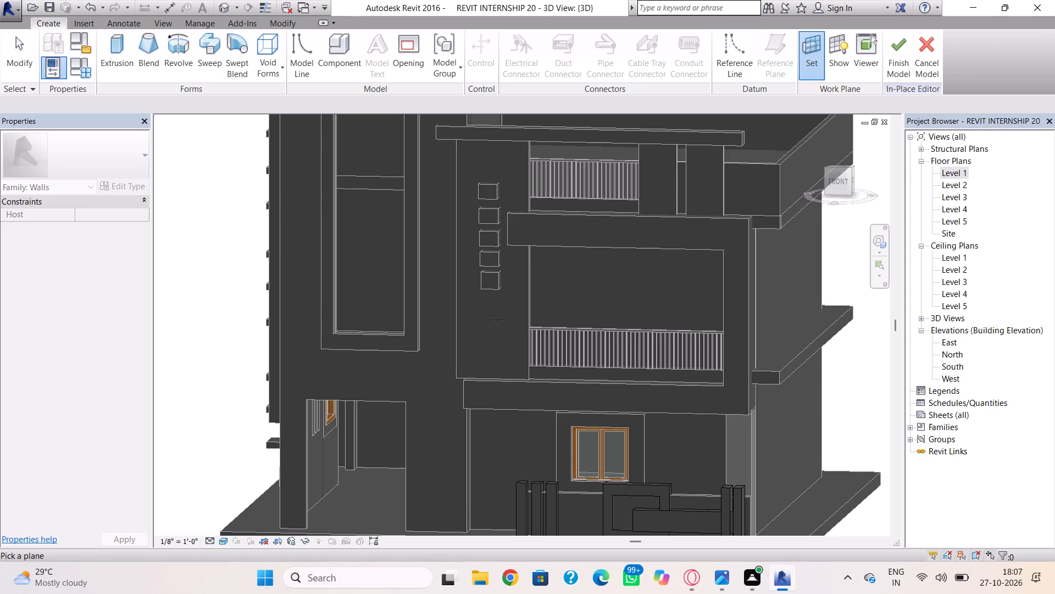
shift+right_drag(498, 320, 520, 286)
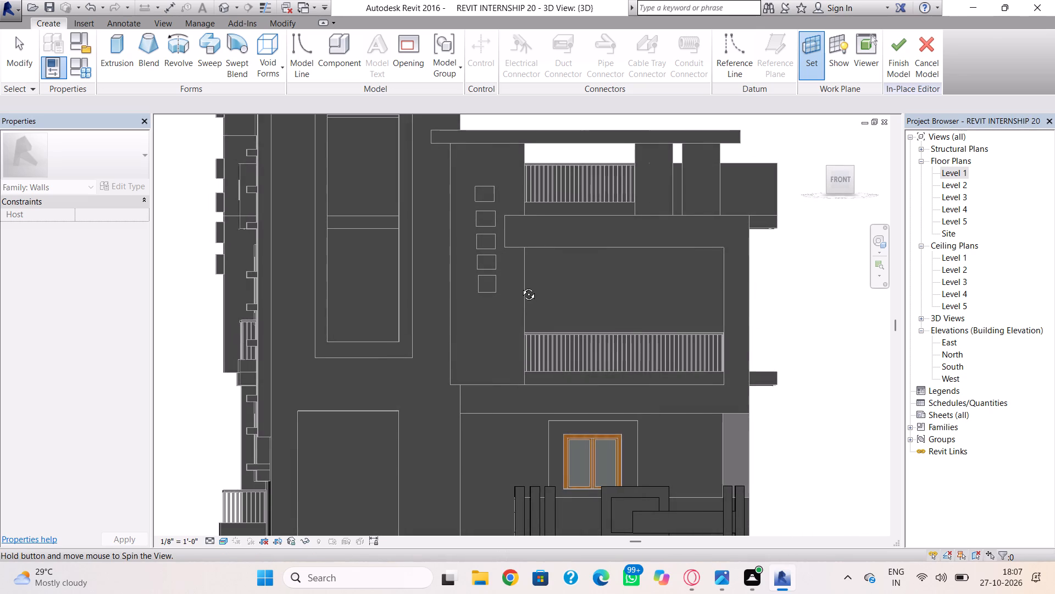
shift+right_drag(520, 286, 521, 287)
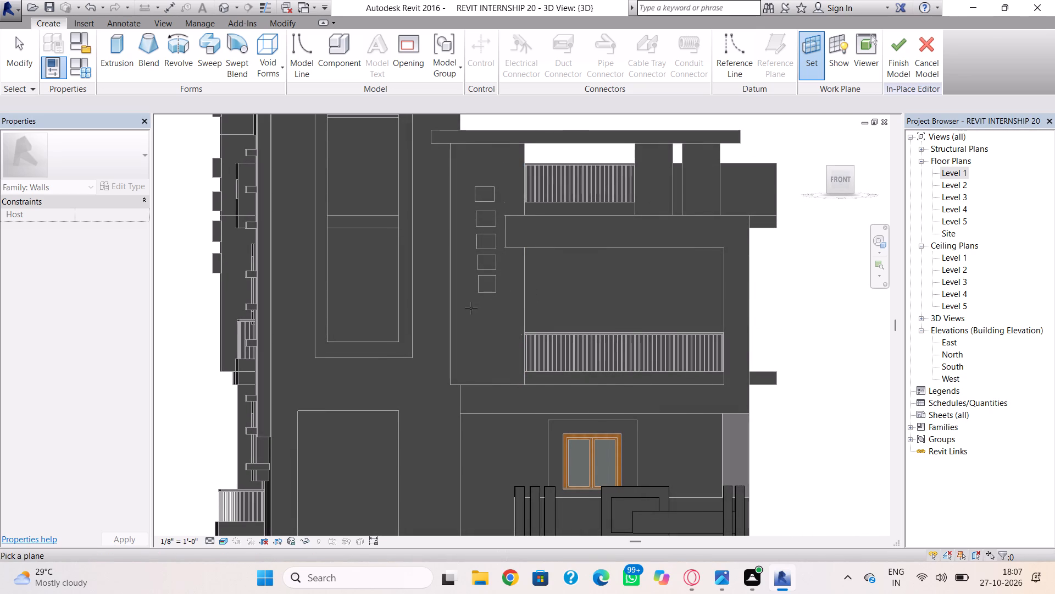
Finish the in-place wall model holding the low front wall's frame and bars.
click(893, 57)
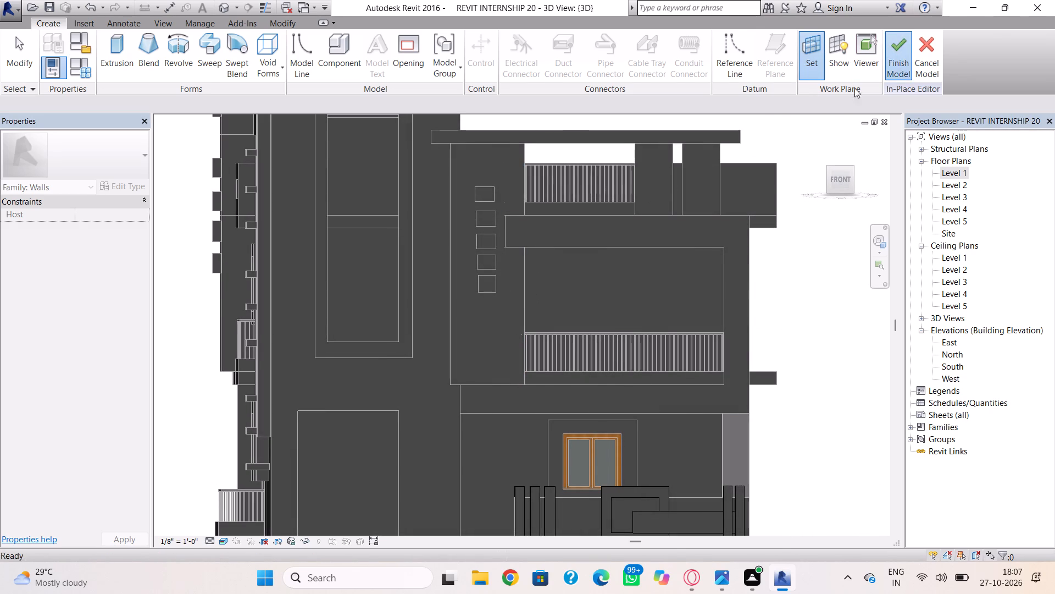
Shift the top small square of the facade's vertical row up toward the roof slab, reshaping its top and bottom edges.
middle_drag(499, 271, 513, 324)
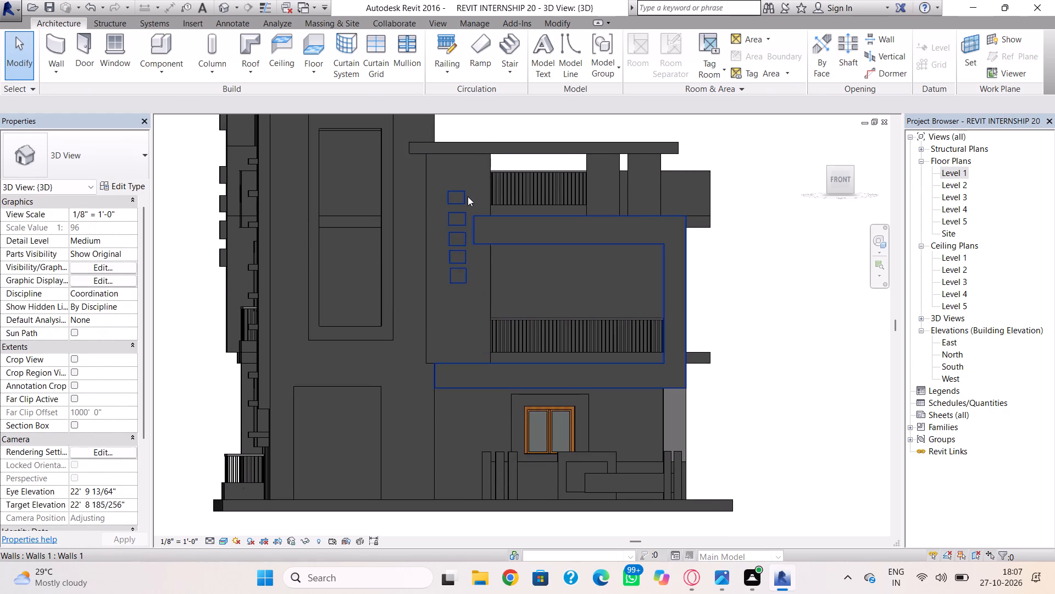
click(467, 194)
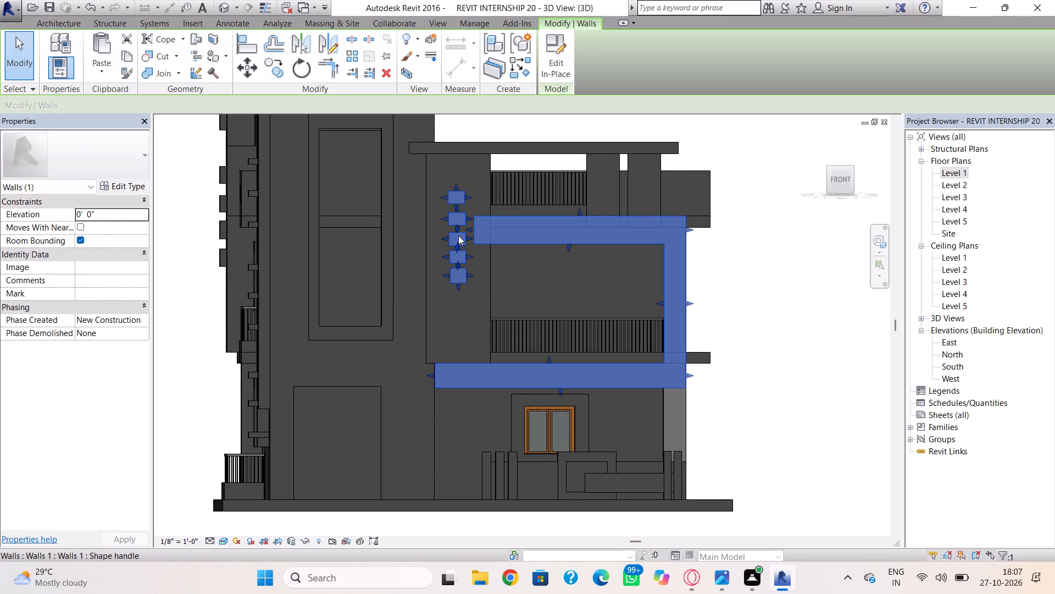
scroll(458, 234, up, 2)
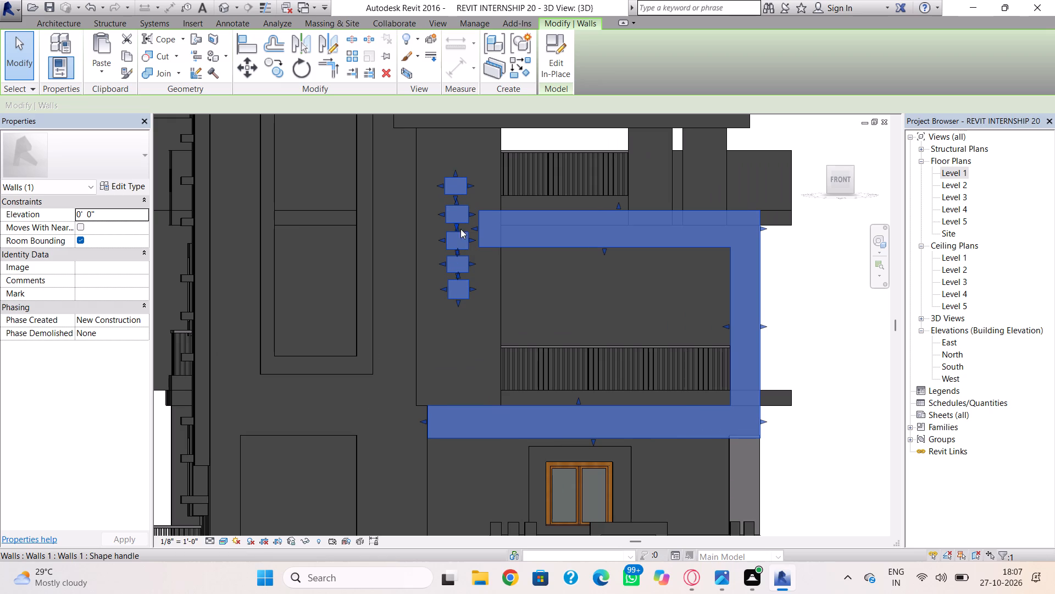
scroll(464, 168, up, 4)
middle_drag(465, 186, 470, 209)
scroll(470, 209, up, 1)
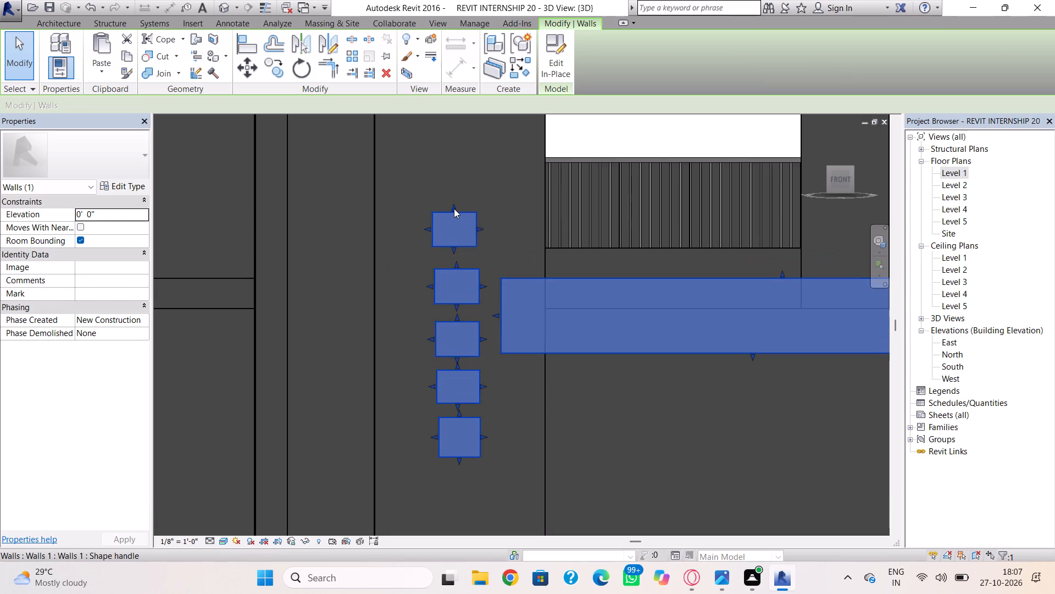
drag(453, 208, 449, 147)
middle_drag(453, 159, 456, 204)
scroll(453, 162, down, 1)
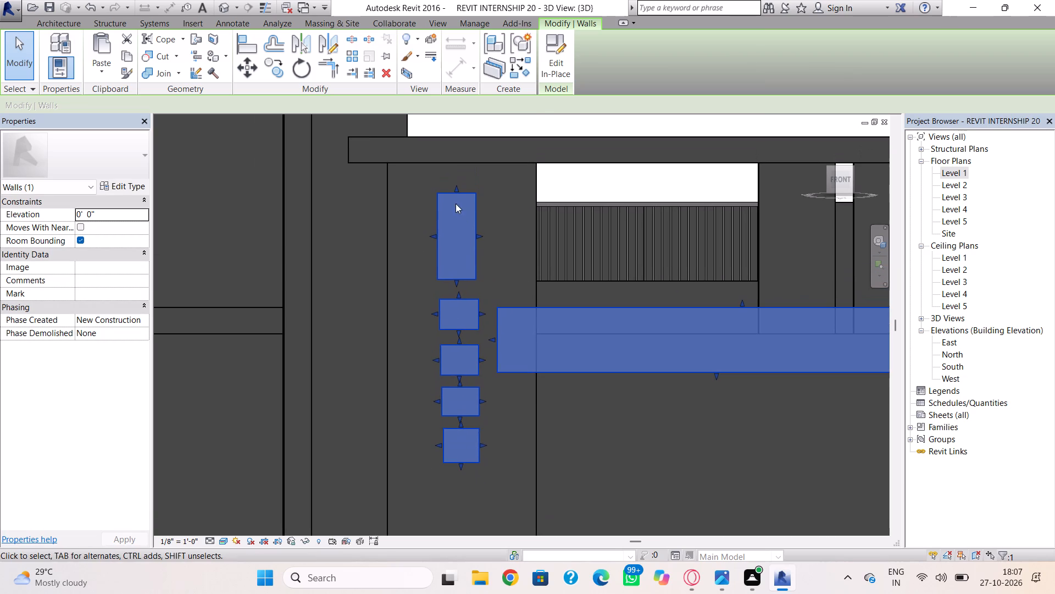
drag(456, 281, 453, 232)
Shift the second small square up toward the top one by raising its top and bottom edges.
drag(458, 294, 456, 265)
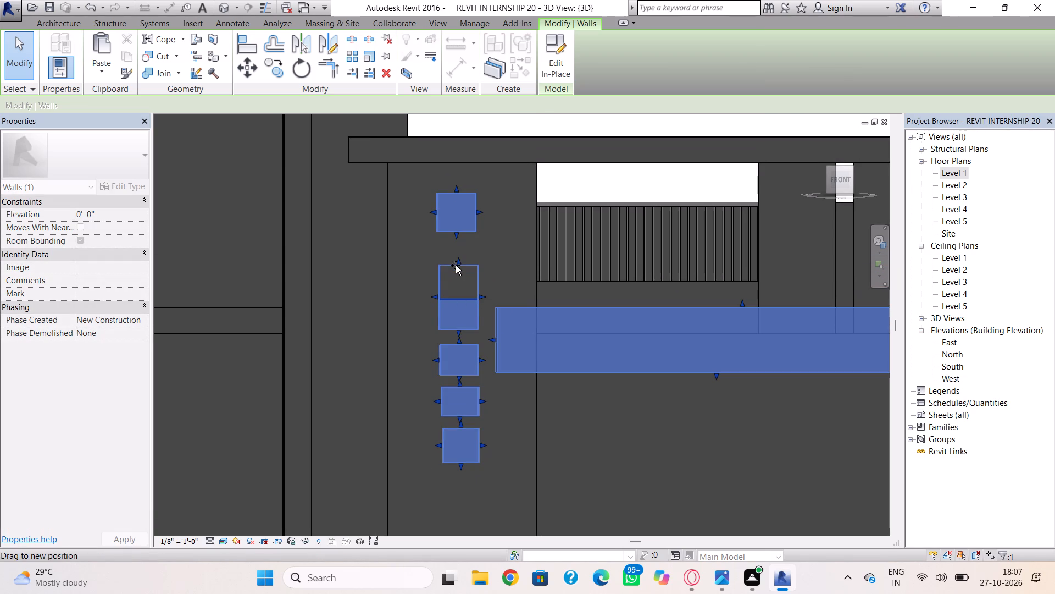
drag(456, 265, 455, 262)
drag(458, 331, 457, 312)
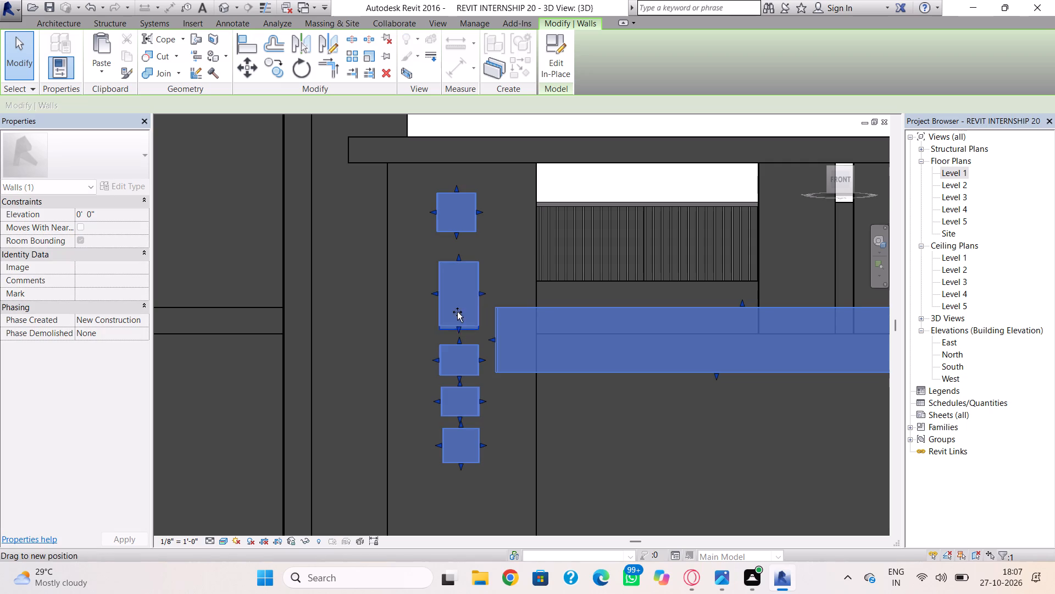
drag(457, 312, 456, 298)
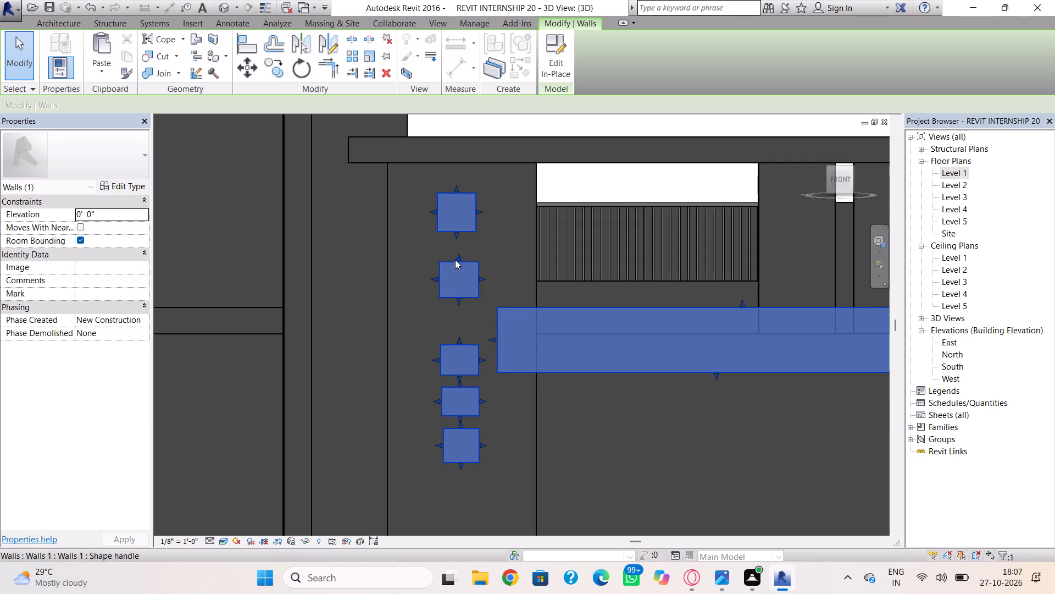
drag(455, 260, 455, 252)
drag(464, 301, 462, 293)
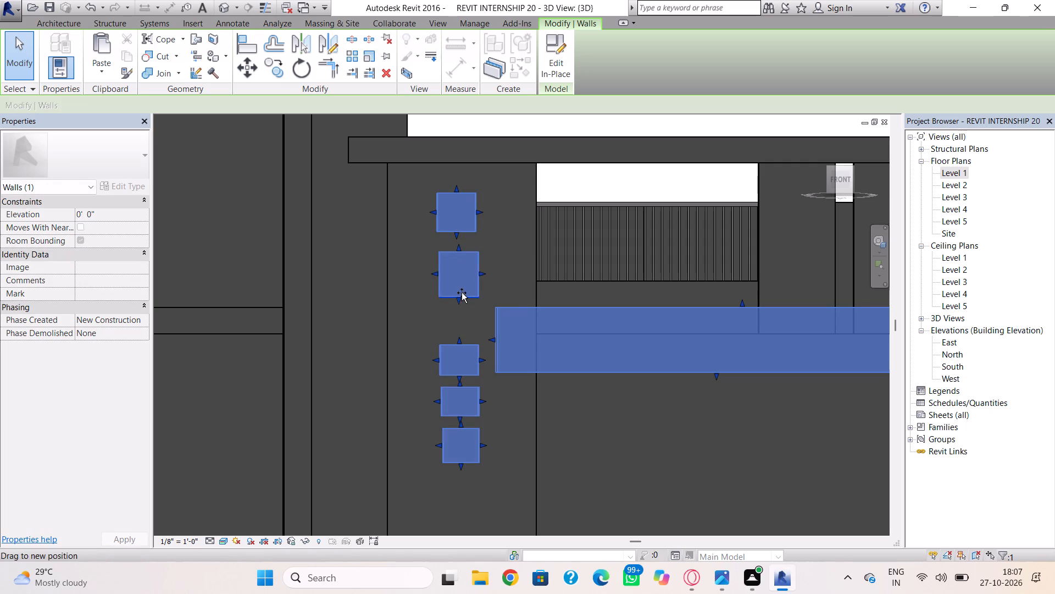
drag(462, 293, 462, 291)
Shift the third small square up toward the second by raising its top and bottom edges.
drag(462, 339, 462, 321)
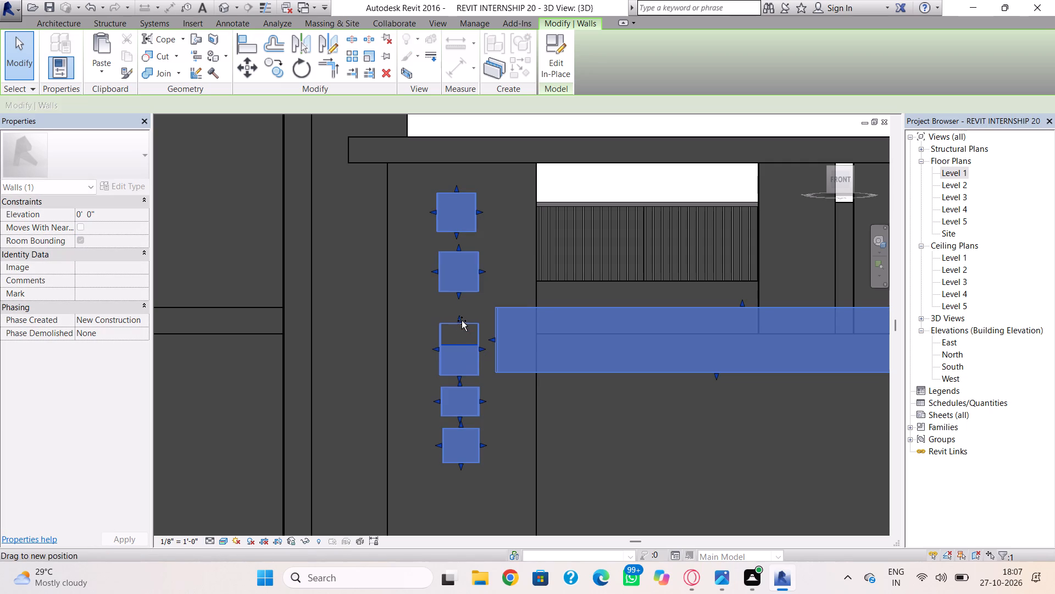
drag(462, 321, 462, 315)
drag(458, 376, 460, 350)
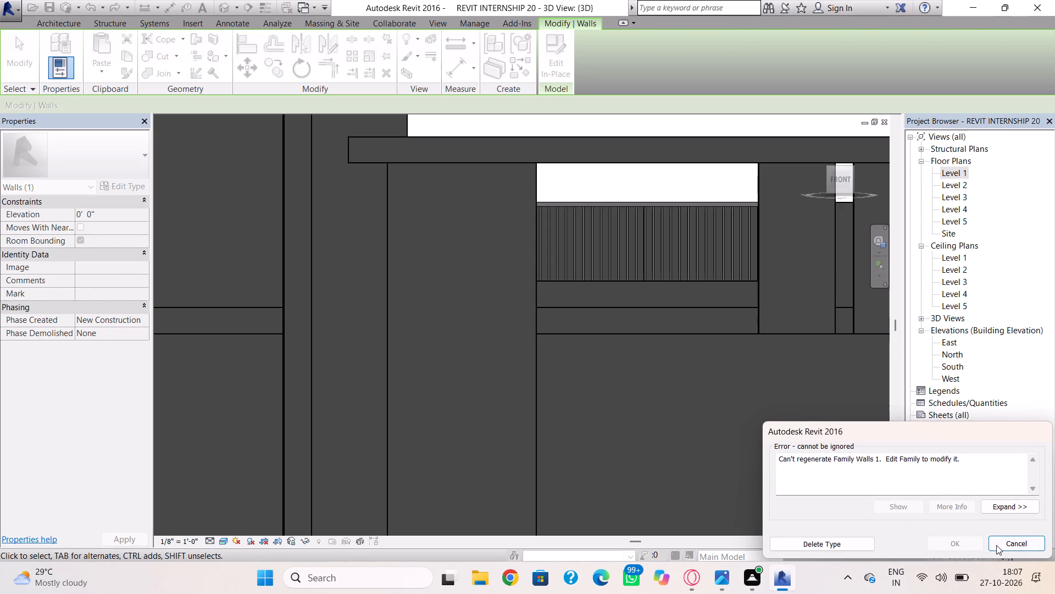
click(1007, 546)
click(459, 372)
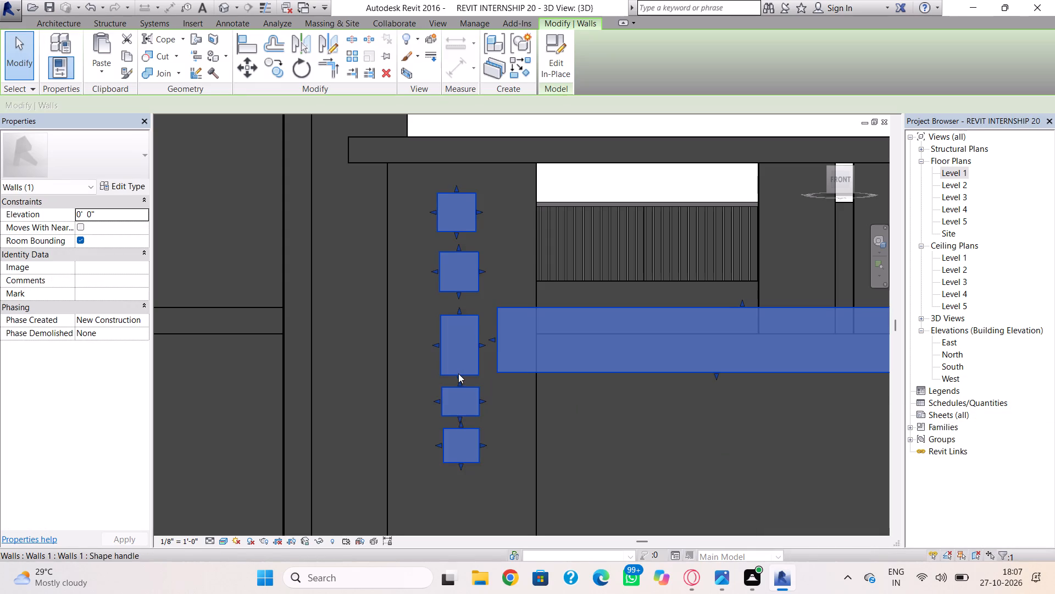
drag(458, 374, 497, 394)
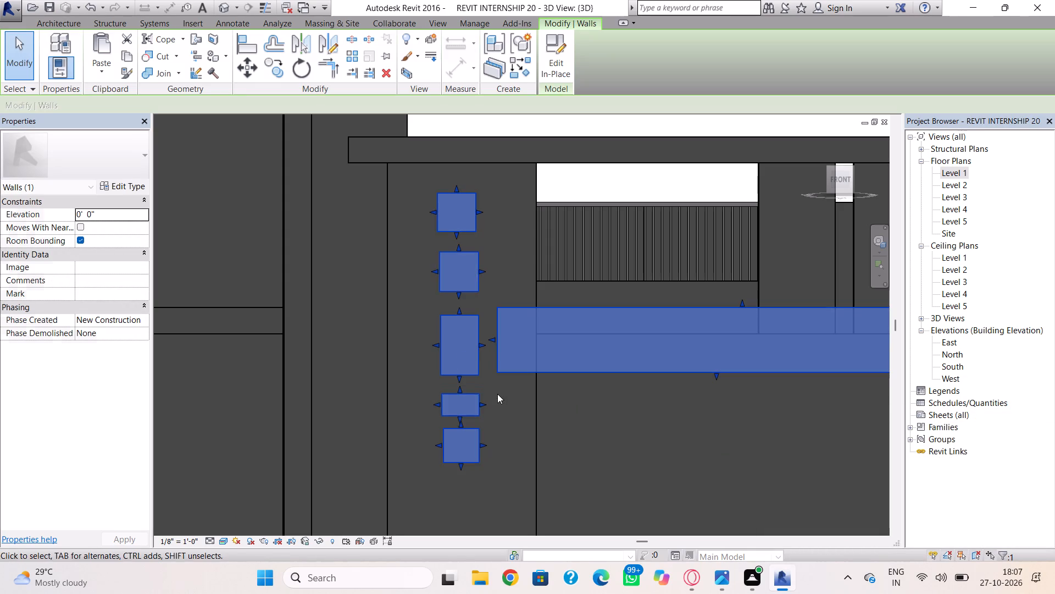
scroll(459, 385, up, 3)
drag(459, 376, 465, 344)
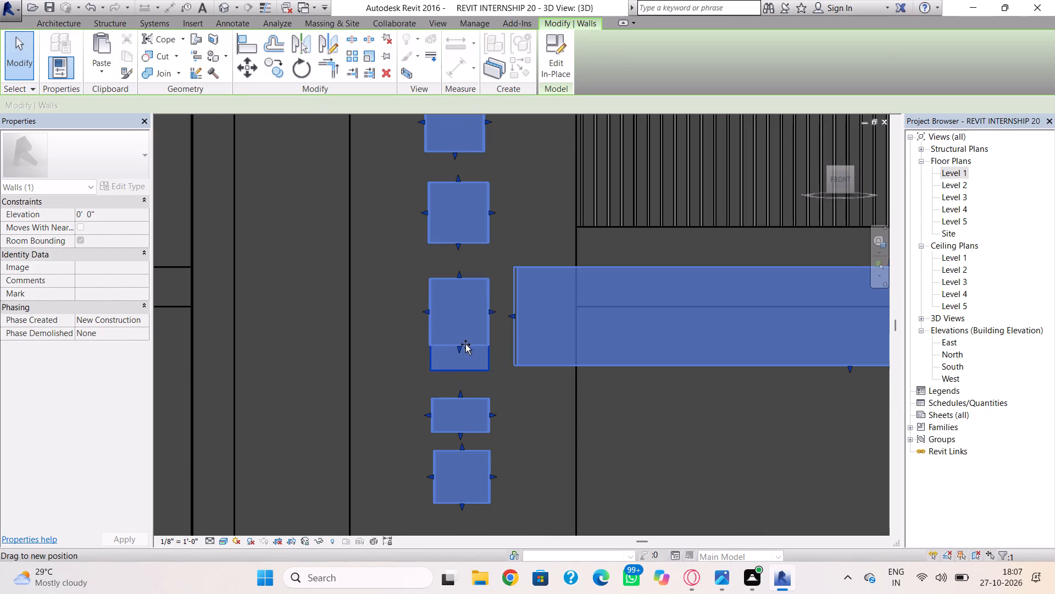
drag(465, 344, 466, 340)
drag(460, 273, 460, 267)
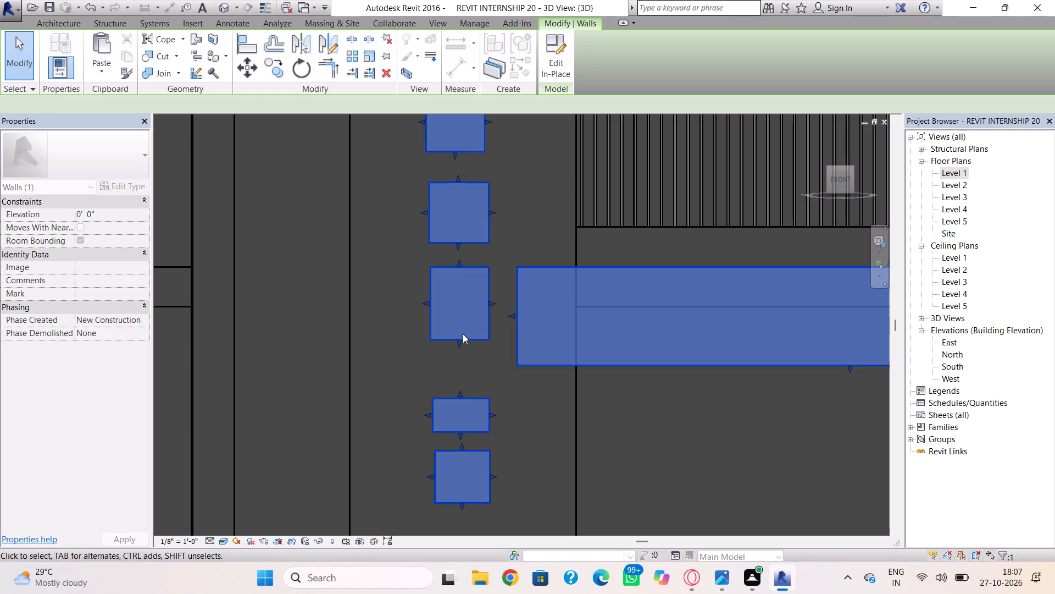
drag(459, 343, 459, 337)
Stretch the fourth small square's top edge up toward the third and raise its bottom edge slightly.
drag(459, 393, 462, 370)
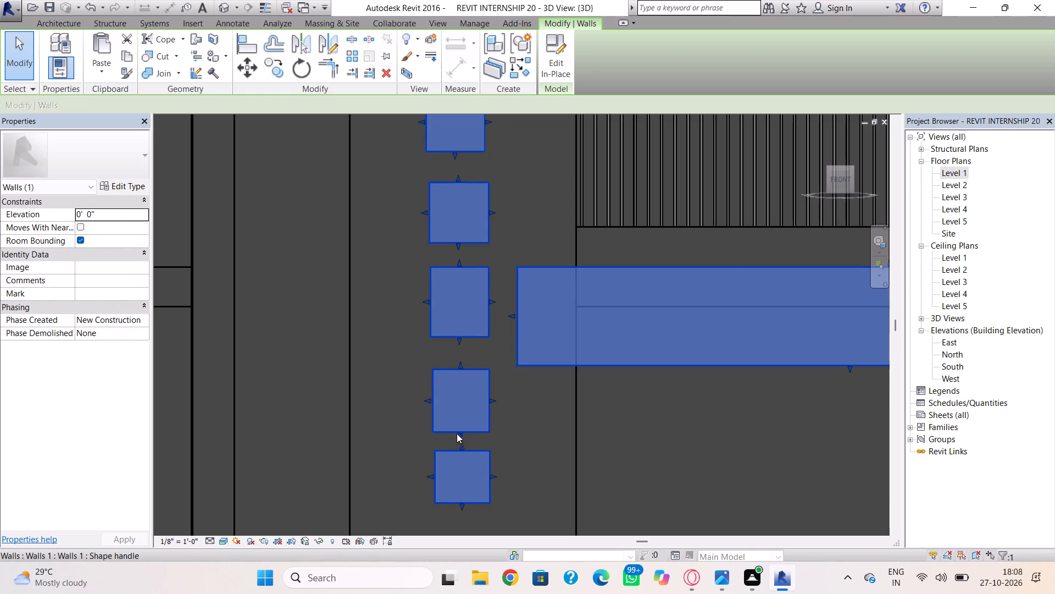
drag(457, 433, 459, 422)
Raise the bottom small square's top edge slightly toward the fourth square.
click(462, 442)
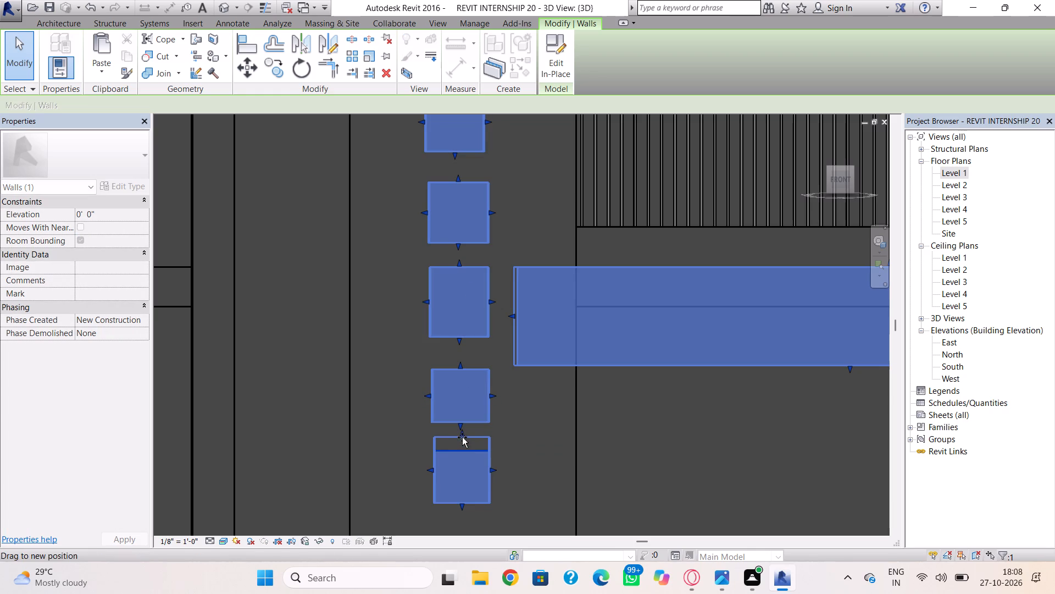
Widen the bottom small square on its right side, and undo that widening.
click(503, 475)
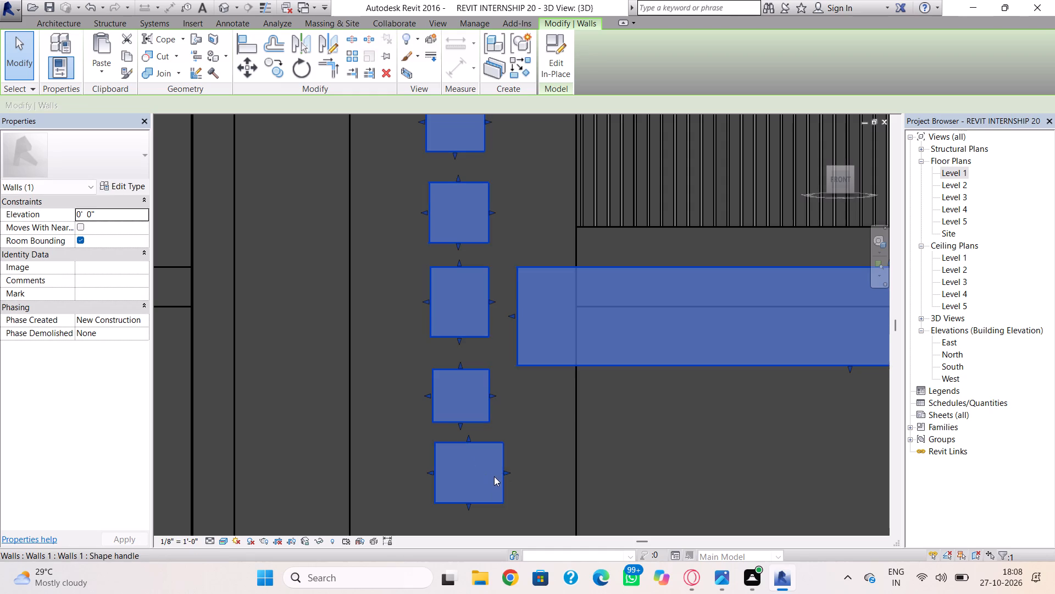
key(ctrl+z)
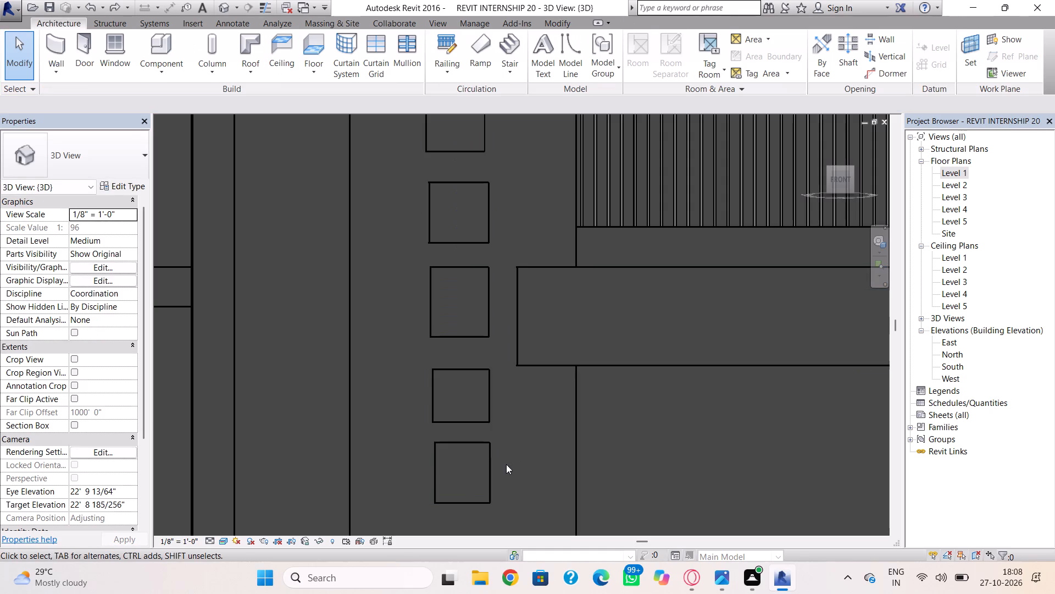
Raise the fourth small square's top edge in small moves to narrow the gap below the third square.
scroll(506, 464, down, 3)
click(476, 404)
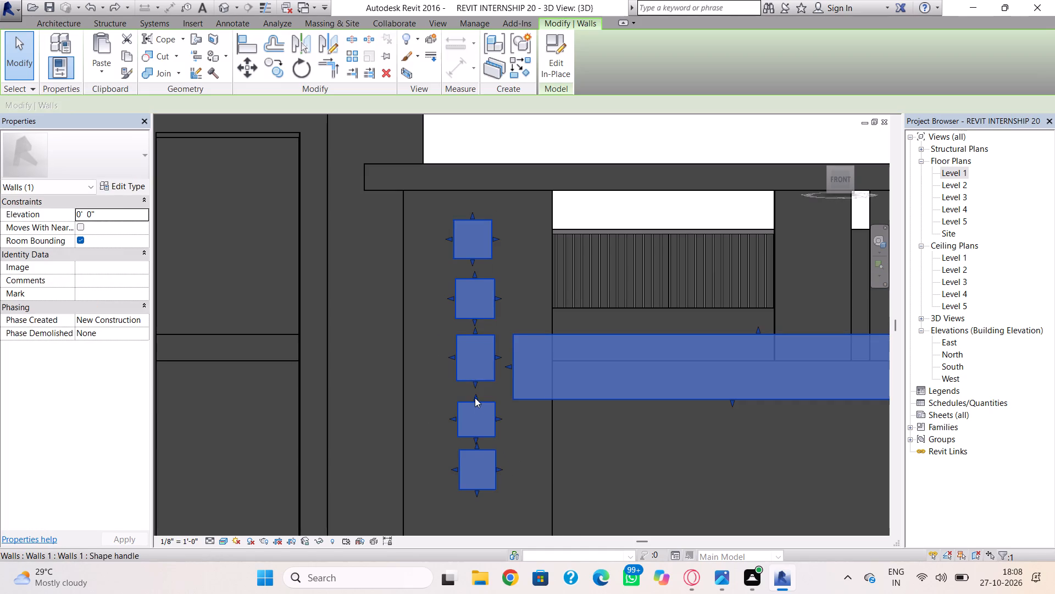
click(475, 398)
click(530, 436)
click(474, 375)
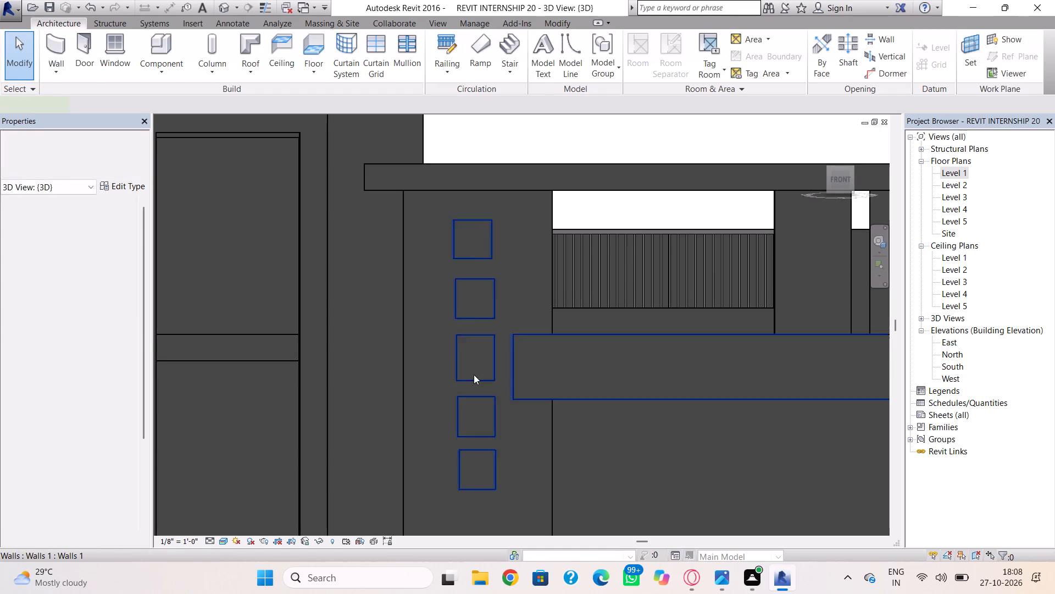
drag(477, 383, 478, 389)
Raise the third small square's bottom edge slightly to trim its height.
scroll(475, 386, up, 7)
drag(480, 378, 481, 374)
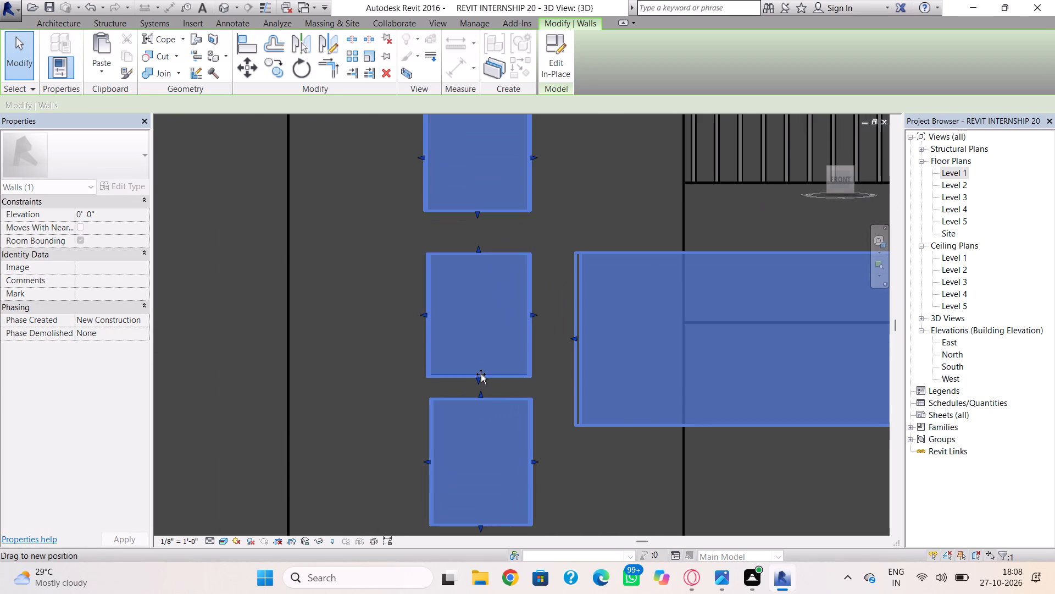
drag(481, 374, 481, 369)
scroll(525, 425, down, 4)
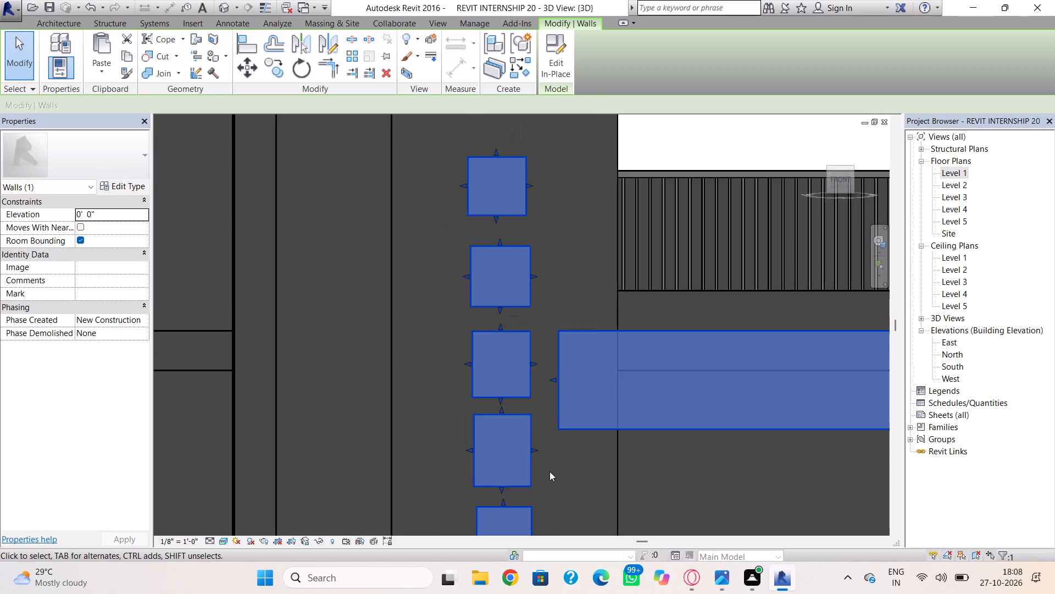
scroll(554, 478, down, 1)
Raise the fourth small square's bottom edge slightly to trim its height.
scroll(512, 486, up, 3)
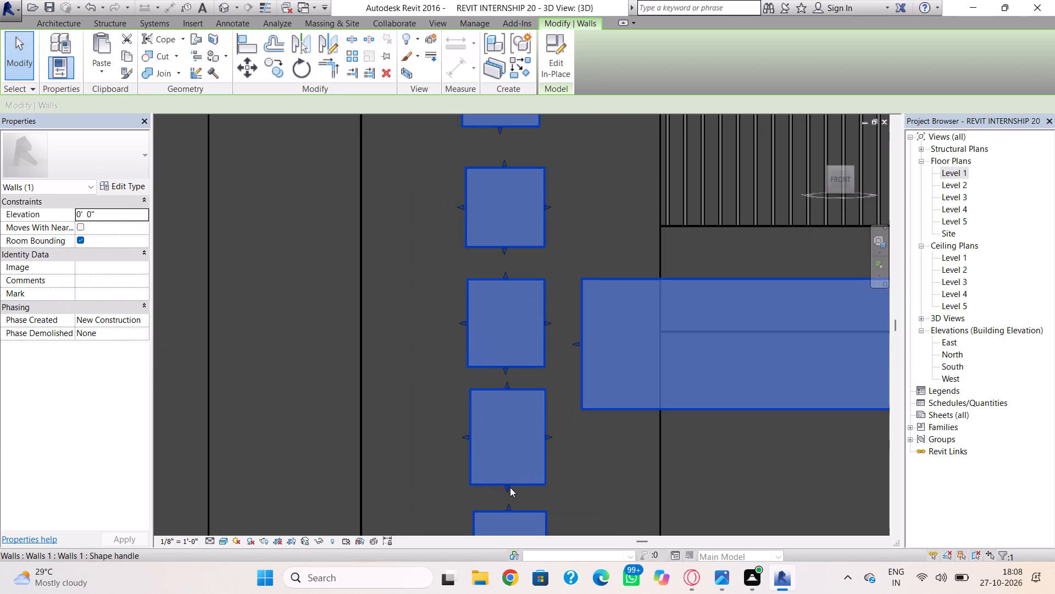
click(510, 487)
click(579, 496)
Nudge the top small square's right edge slightly outward.
scroll(579, 498, down, 5)
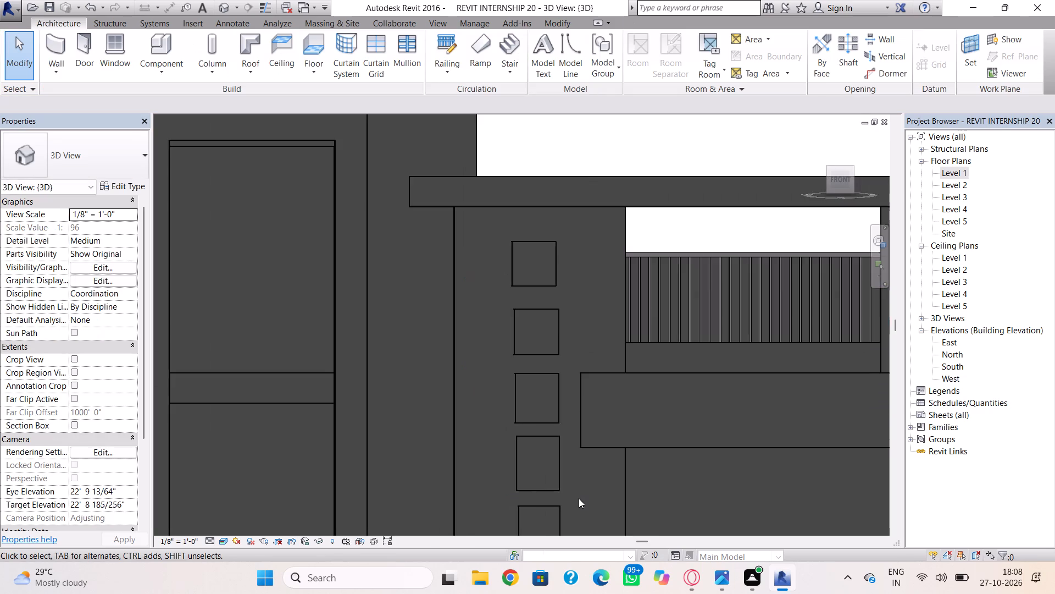
scroll(579, 498, down, 4)
click(558, 383)
click(562, 390)
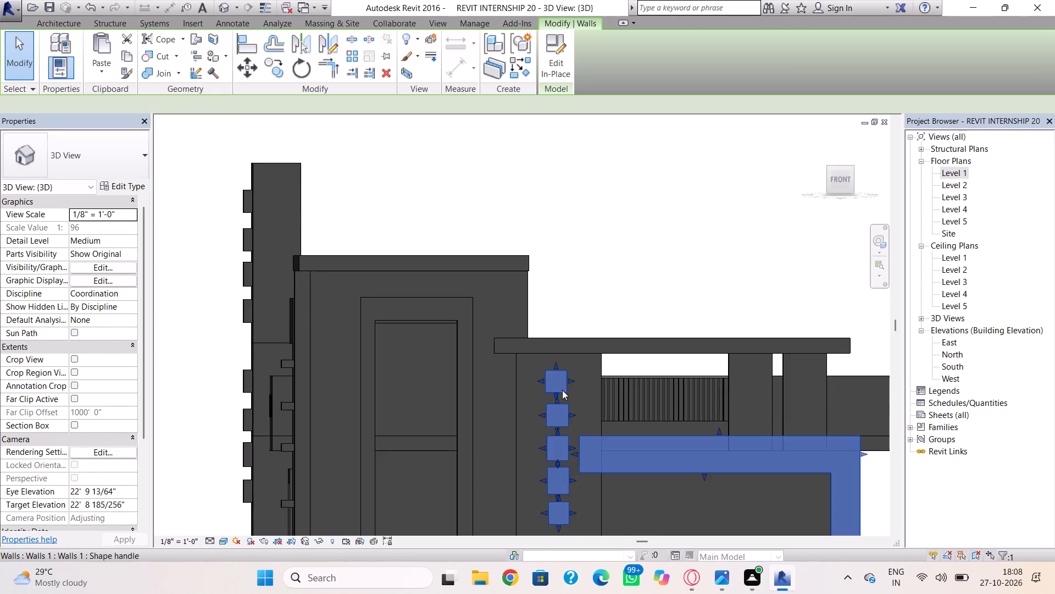
scroll(565, 394, up, 6)
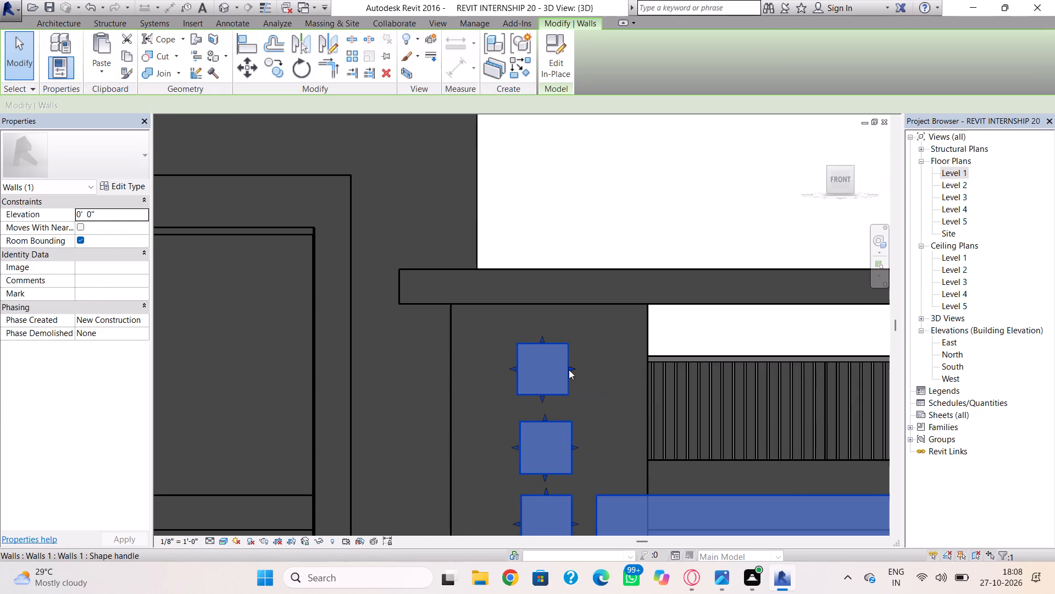
click(569, 370)
click(580, 380)
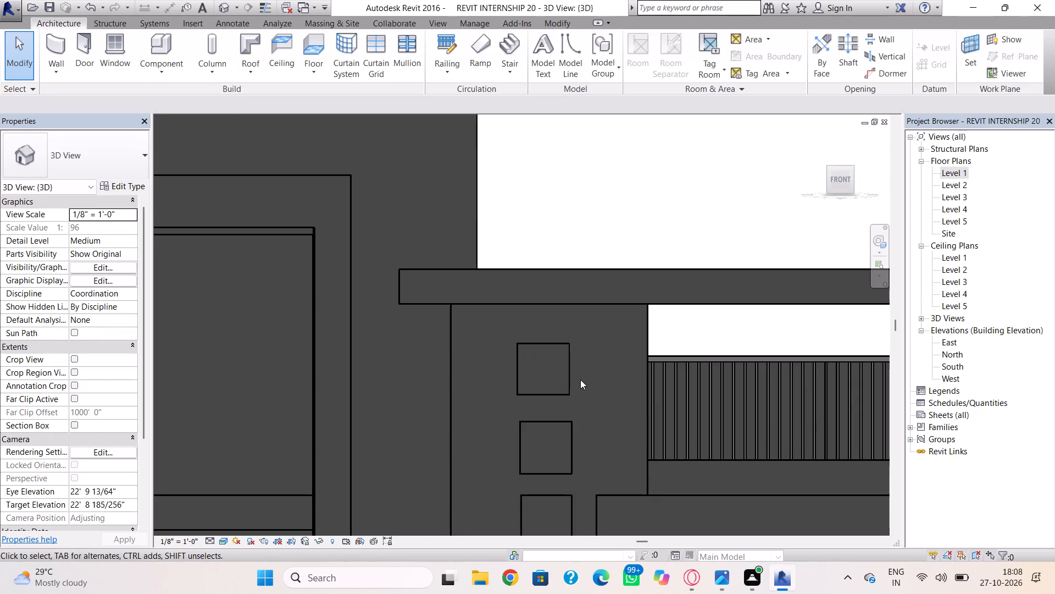
Examine the spacing of the five small squares from the front, together with the rest of the facade.
scroll(576, 407, down, 8)
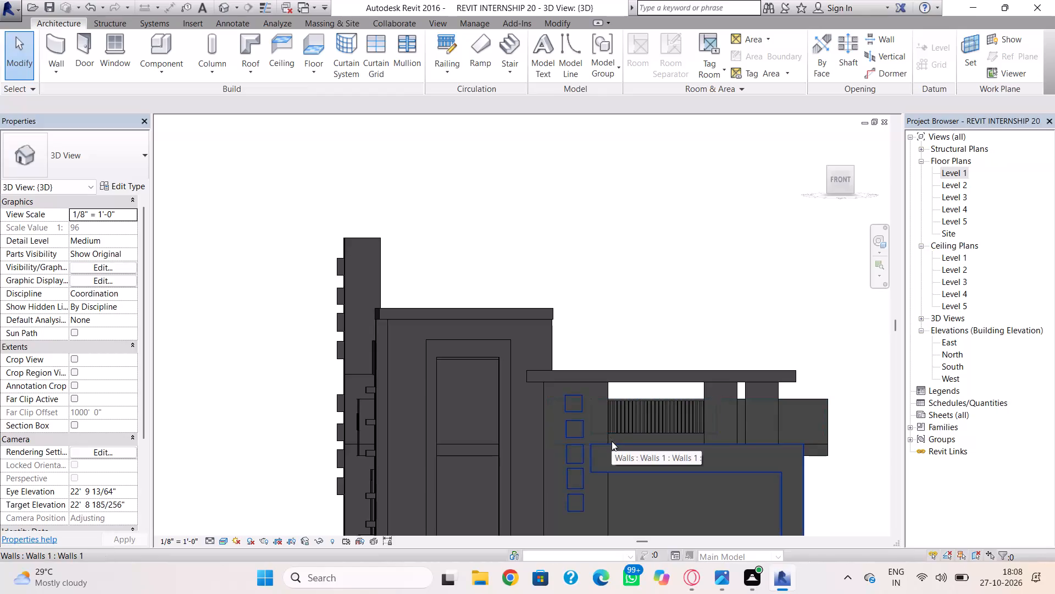
scroll(608, 446, down, 4)
middle_drag(607, 444, 591, 374)
scroll(595, 403, up, 1)
scroll(625, 461, up, 4)
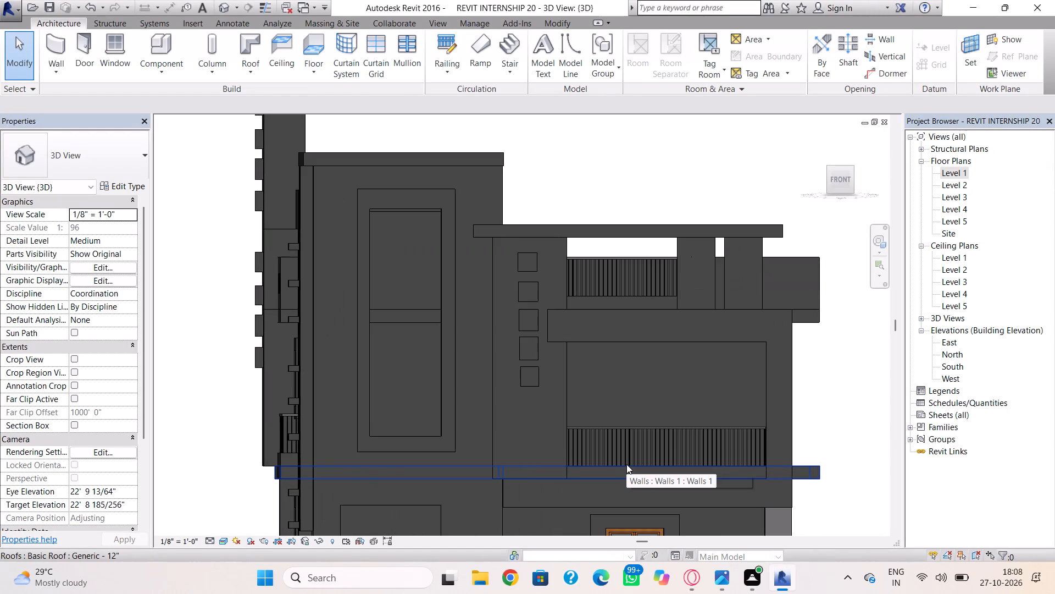
scroll(626, 479, down, 2)
middle_drag(604, 427, 598, 408)
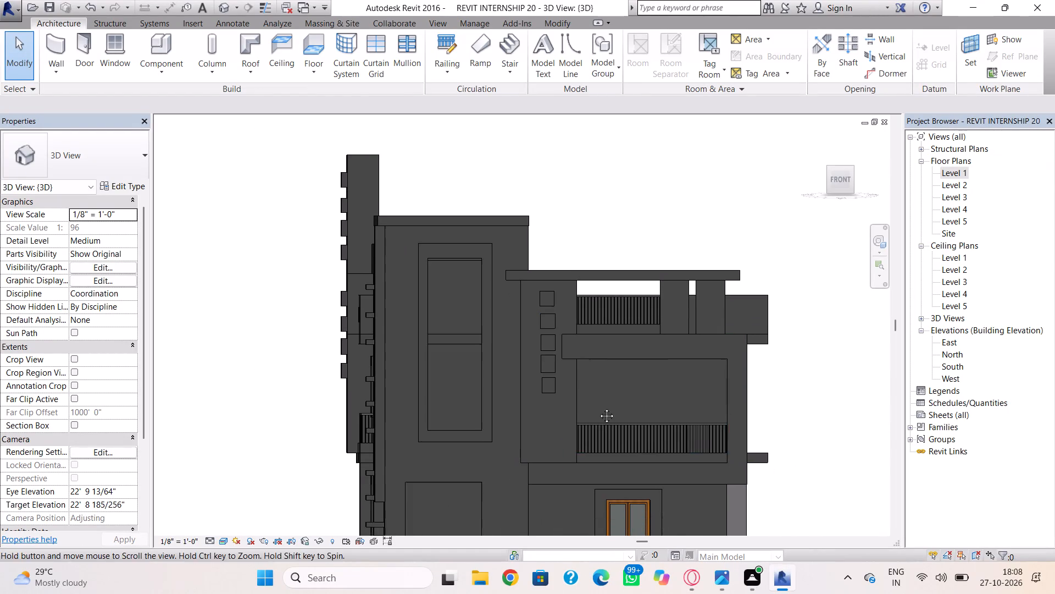
middle_drag(598, 408, 599, 408)
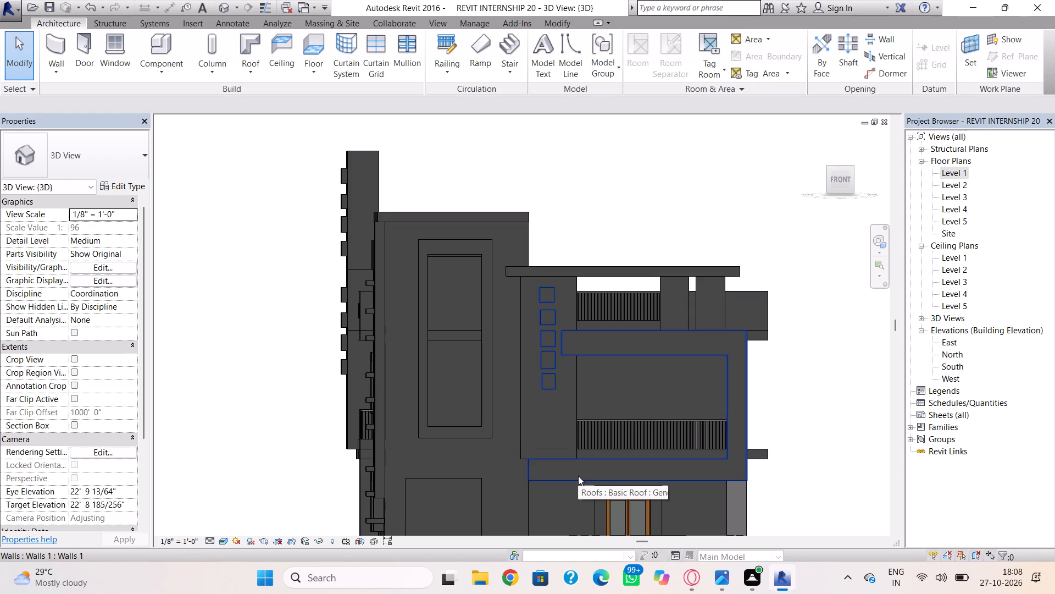
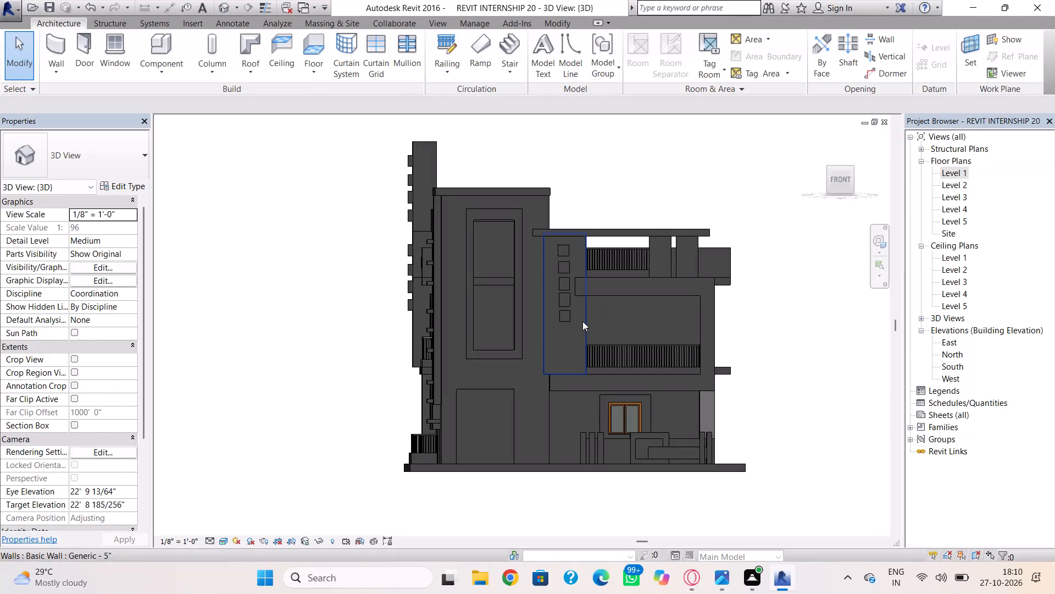
Examine the building's front and side facades from several angles, including the open ground-floor entrance of the tower.
shift+right_drag(530, 383, 553, 408)
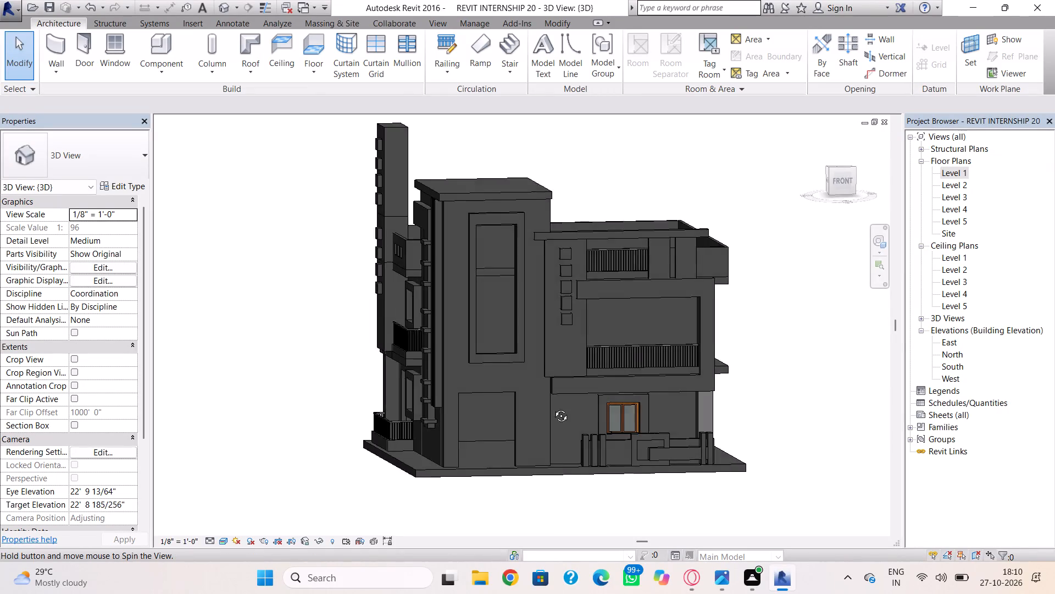
shift+right_drag(553, 408, 572, 439)
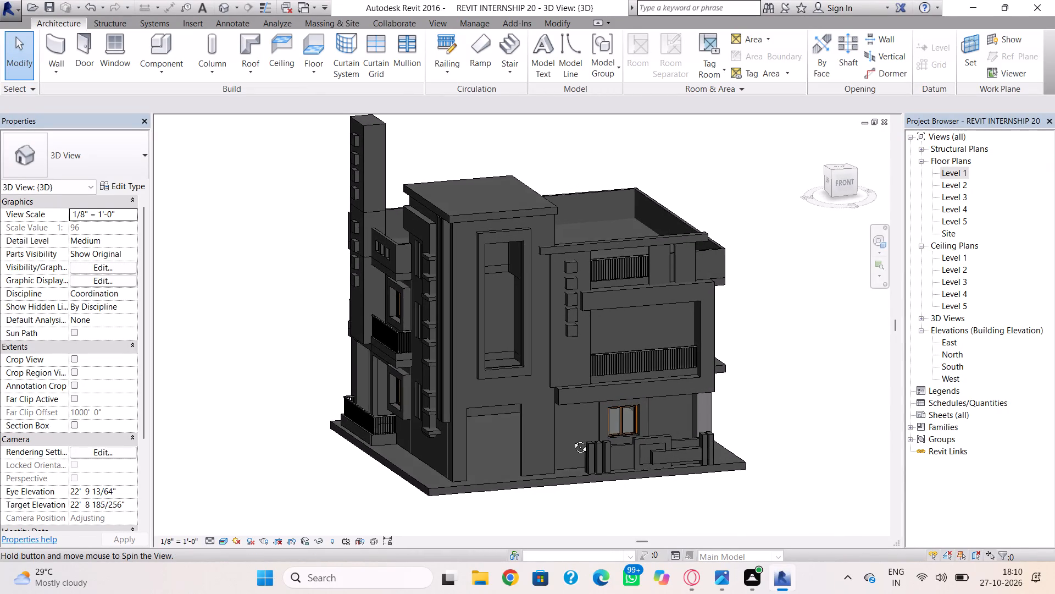
shift+right_drag(572, 439, 542, 391)
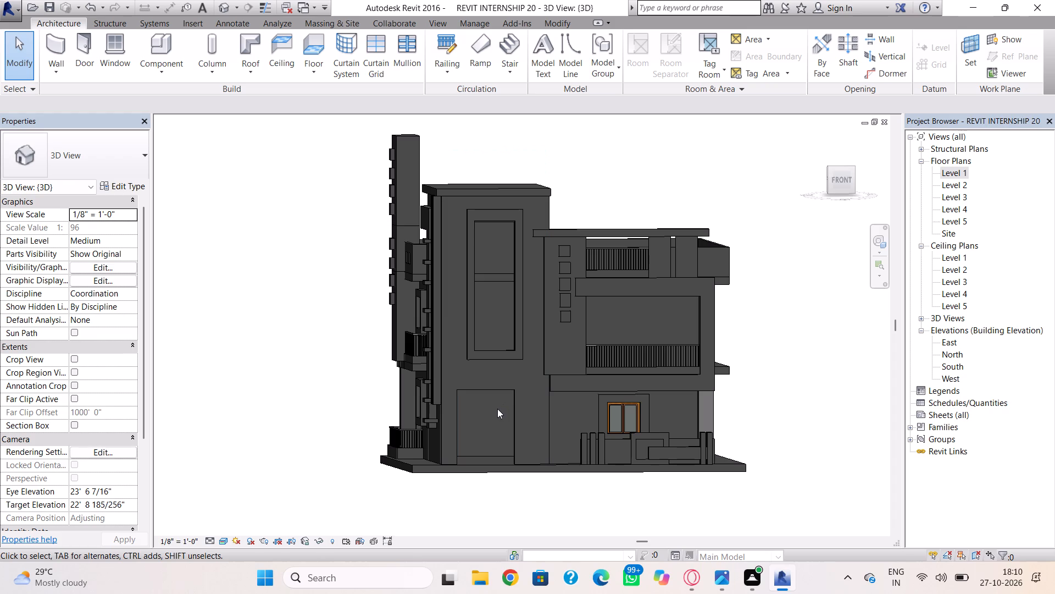
right_drag(487, 415, 570, 414)
shift+right_drag(452, 417, 522, 423)
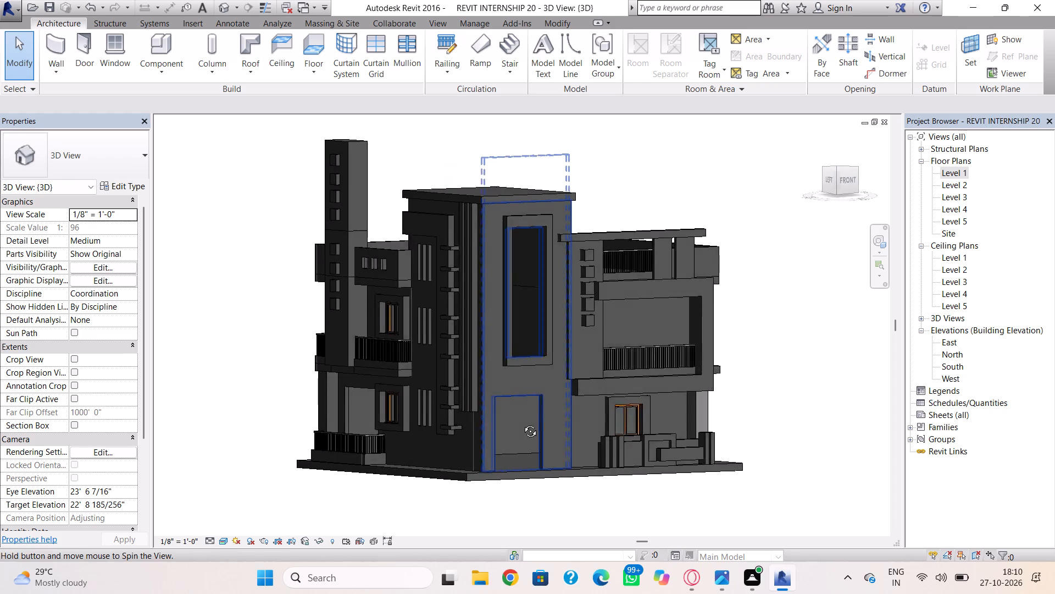
shift+right_drag(522, 423, 546, 417)
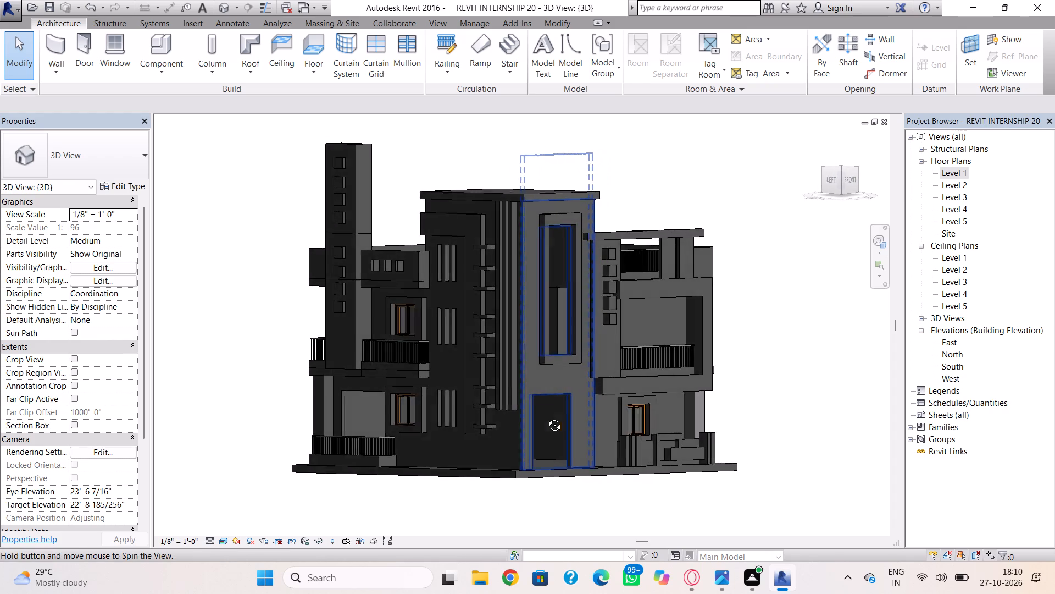
shift+right_drag(546, 417, 287, 419)
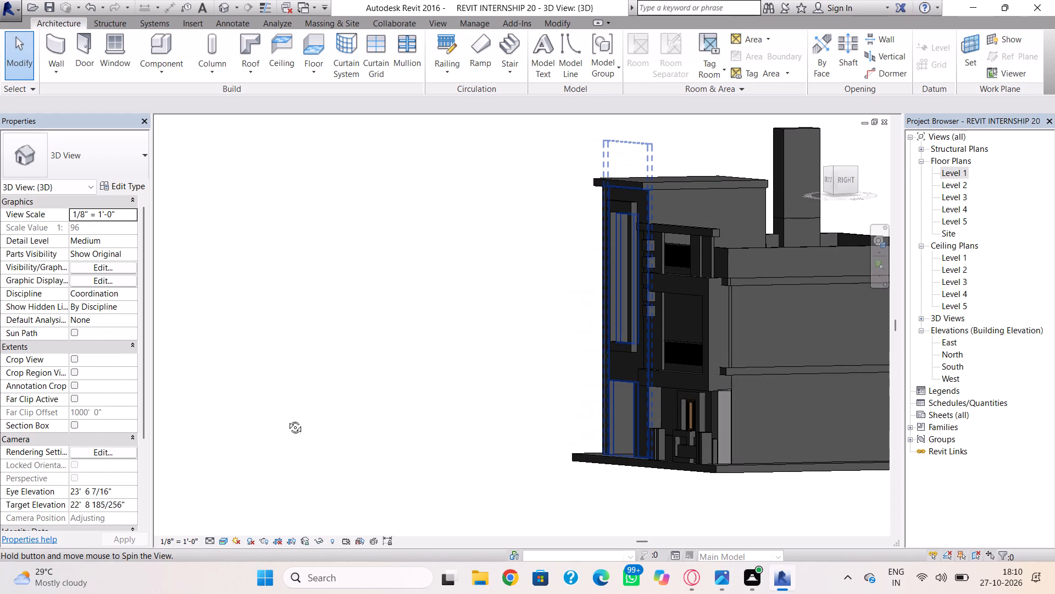
shift+right_drag(287, 419, 465, 424)
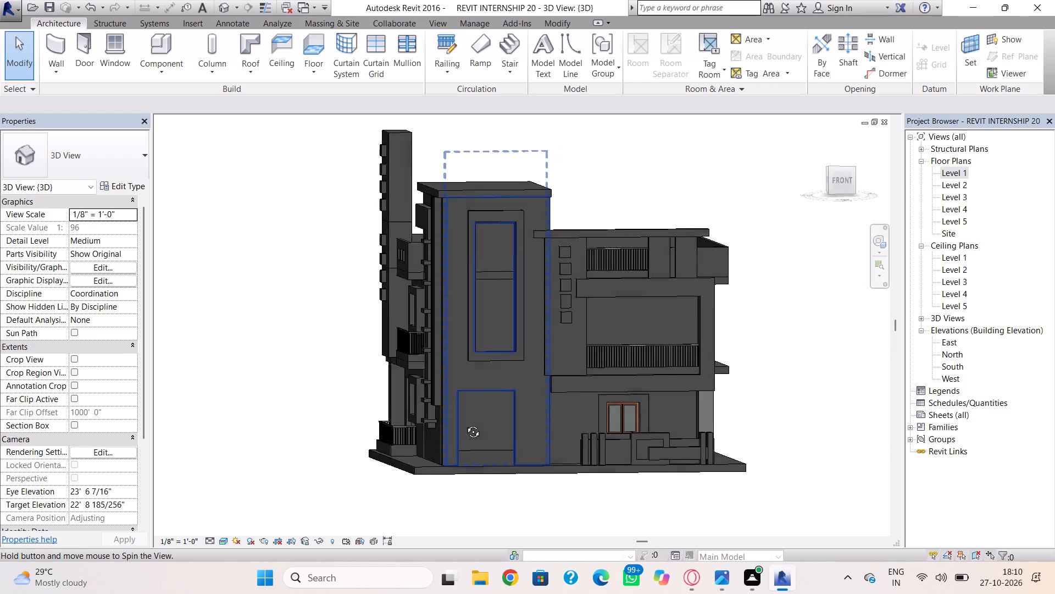
shift+right_drag(465, 424, 546, 431)
shift+right_drag(557, 425, 498, 419)
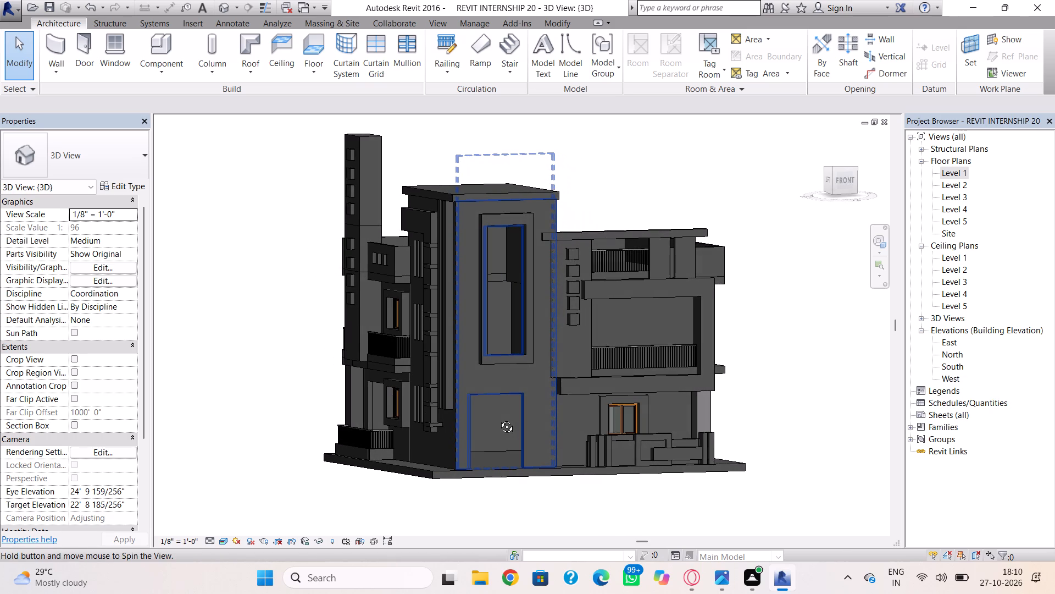
shift+right_drag(498, 419, 474, 398)
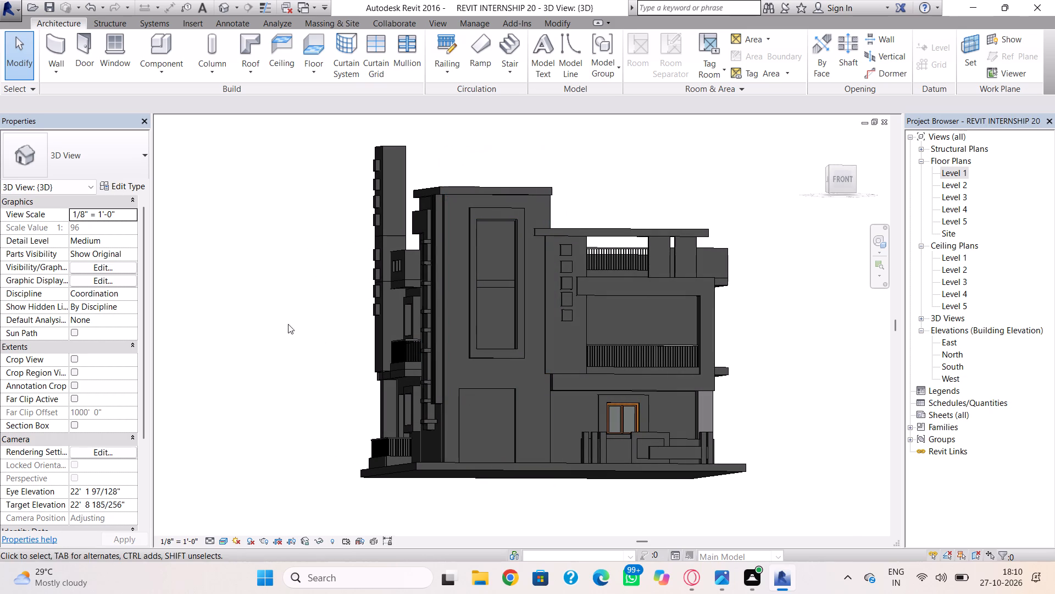
On Level 1, draw a 12' 0" high Generic - 8" wall, located by Wall Centerline, across the tower's front opening, about 7' 8" long.
click(53, 45)
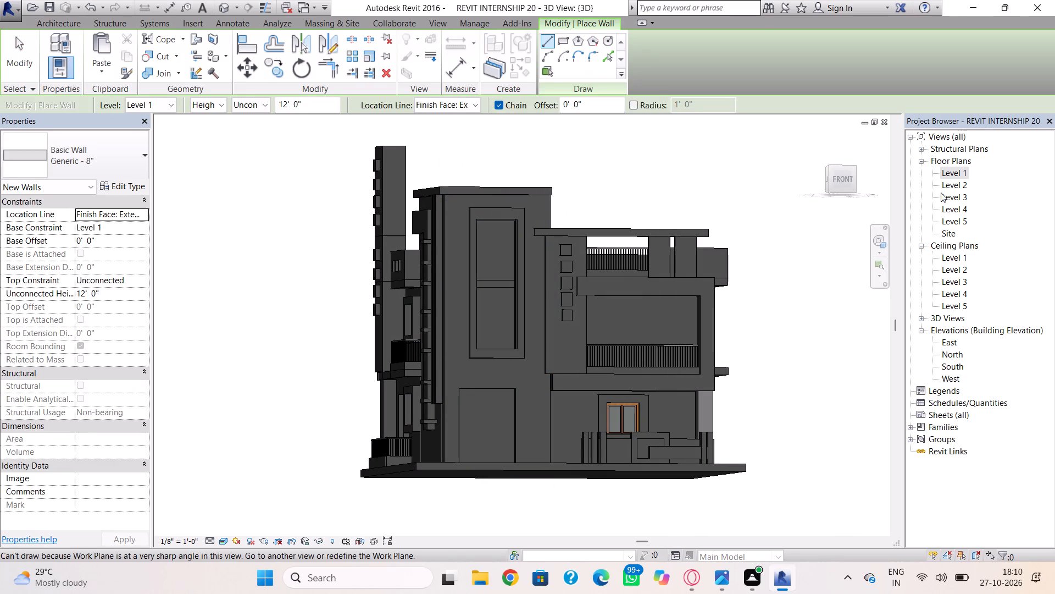
double_click(957, 175)
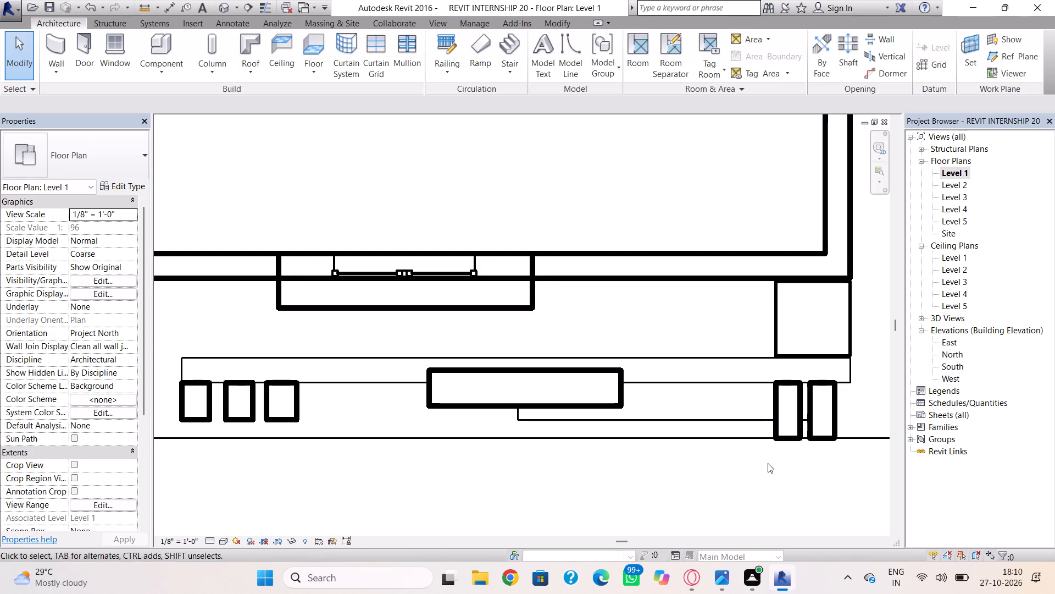
scroll(538, 360, down, 4)
middle_drag(486, 381, 696, 378)
scroll(395, 359, down, 2)
middle_drag(398, 365, 545, 372)
scroll(568, 366, up, 1)
click(53, 44)
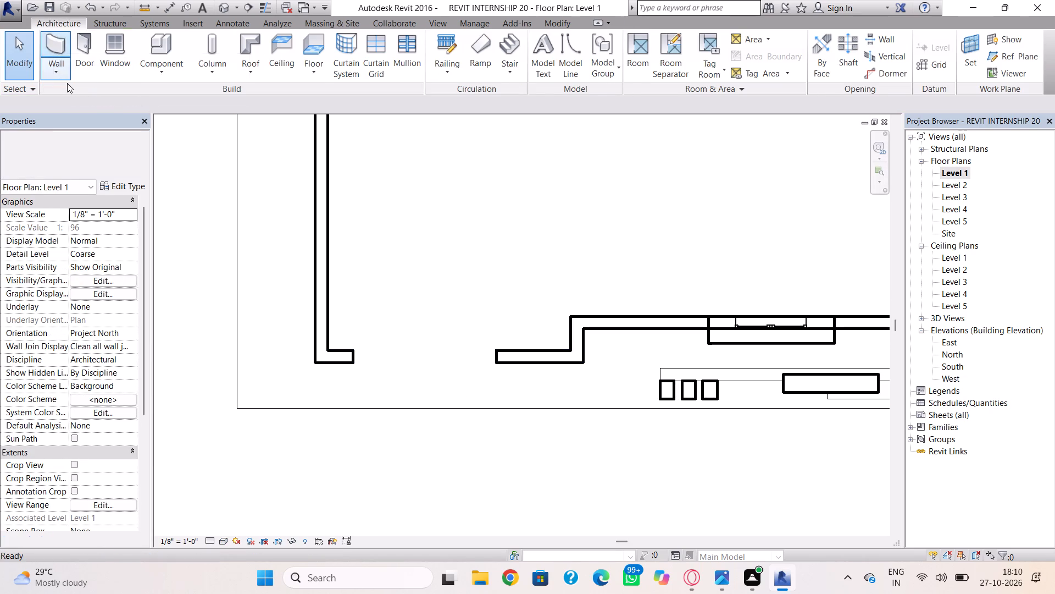
scroll(363, 343, up, 1)
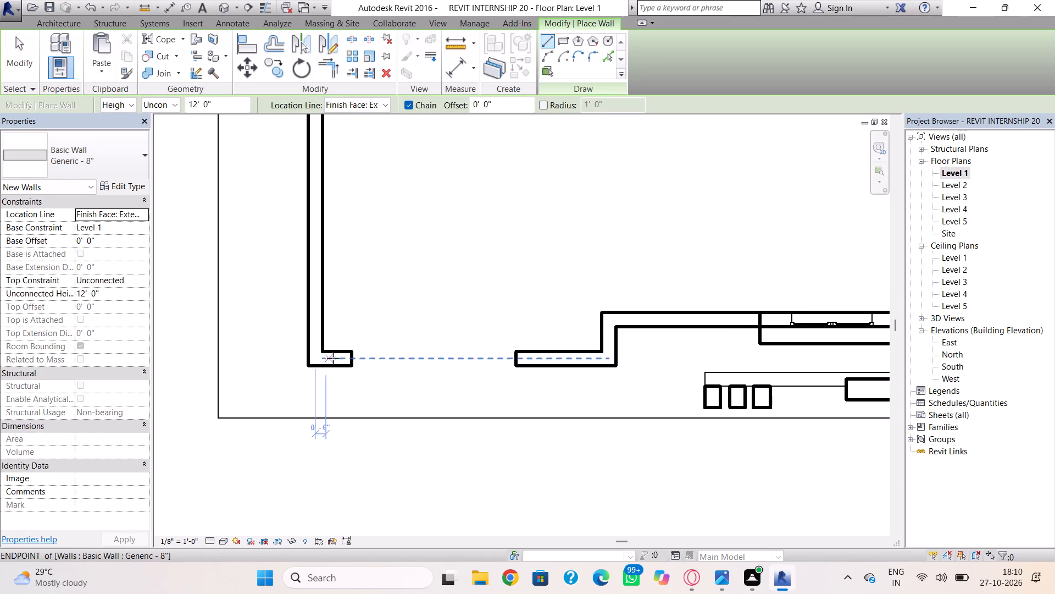
scroll(352, 364, up, 4)
click(356, 356)
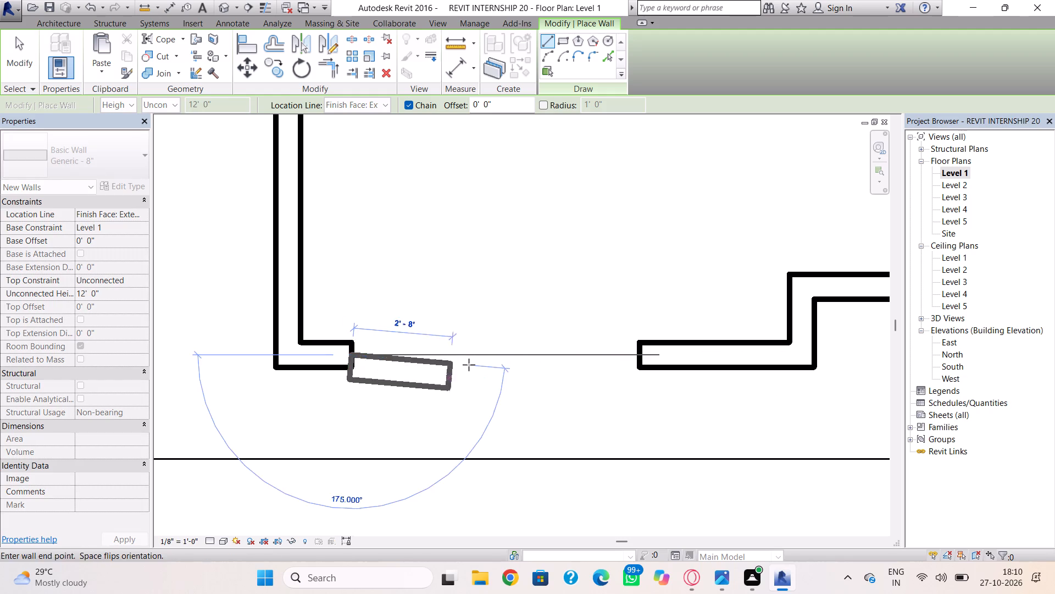
key(Escape)
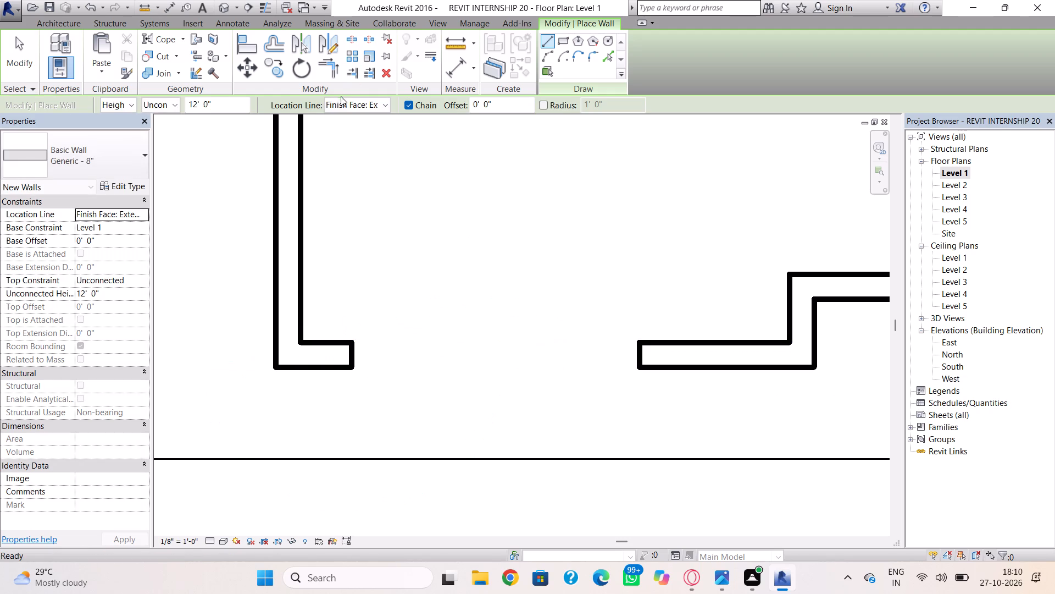
click(351, 109)
click(367, 122)
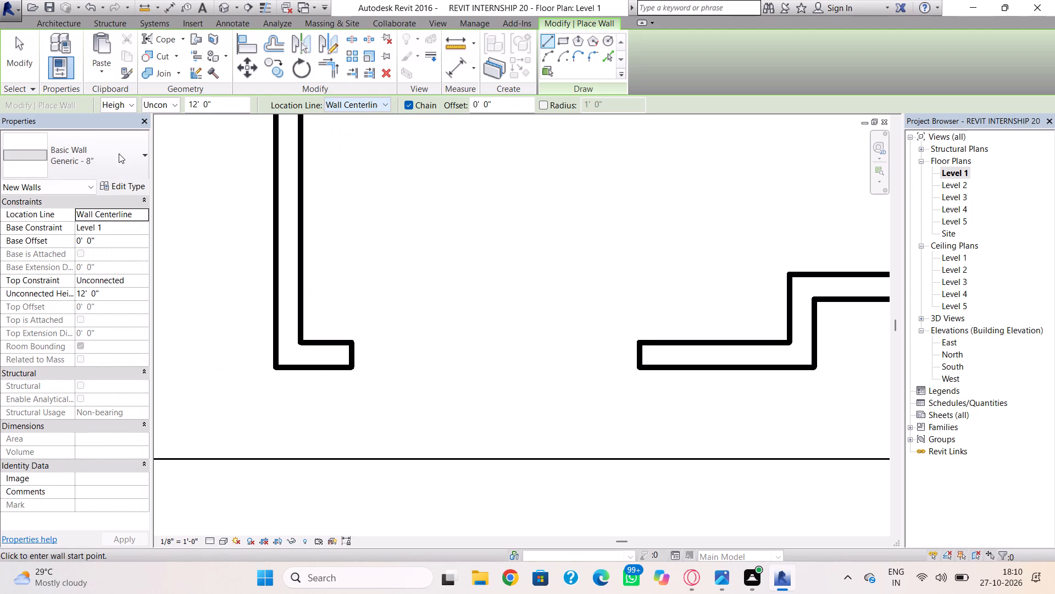
scroll(361, 355, up, 3)
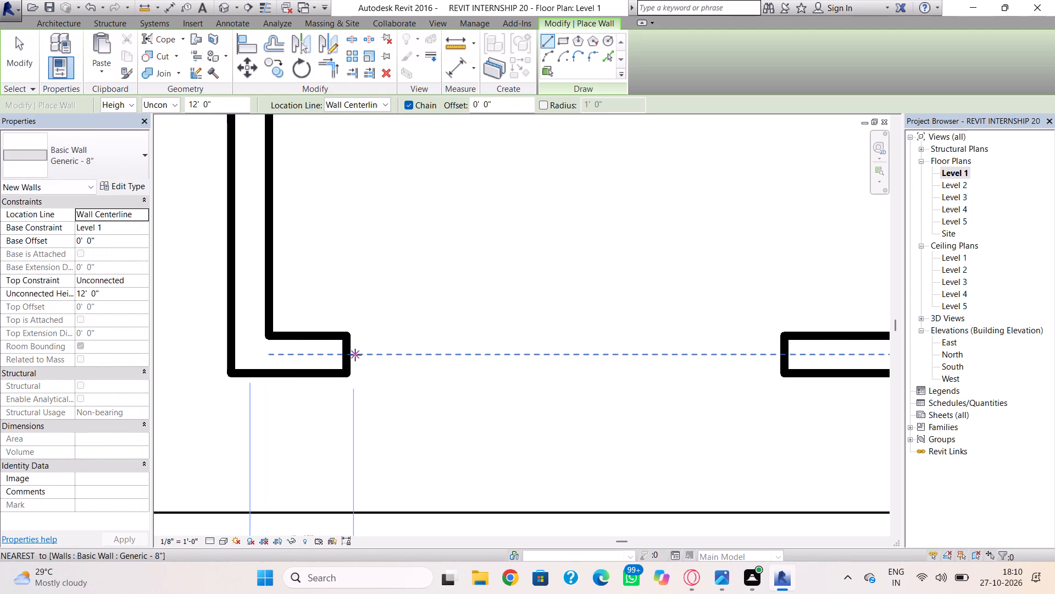
click(352, 355)
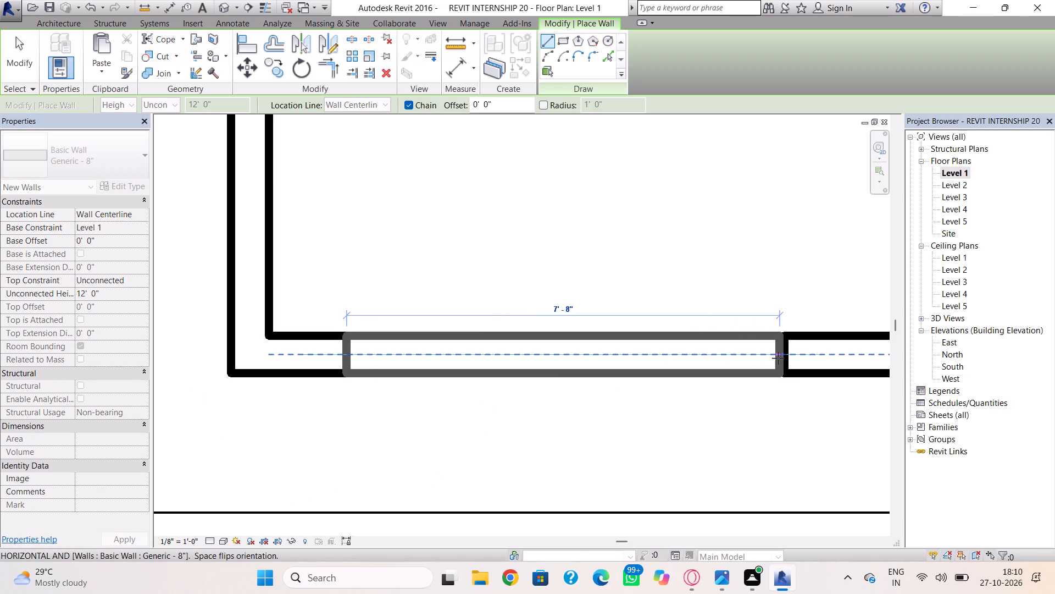
click(778, 358)
key(Escape)
key(Escape)
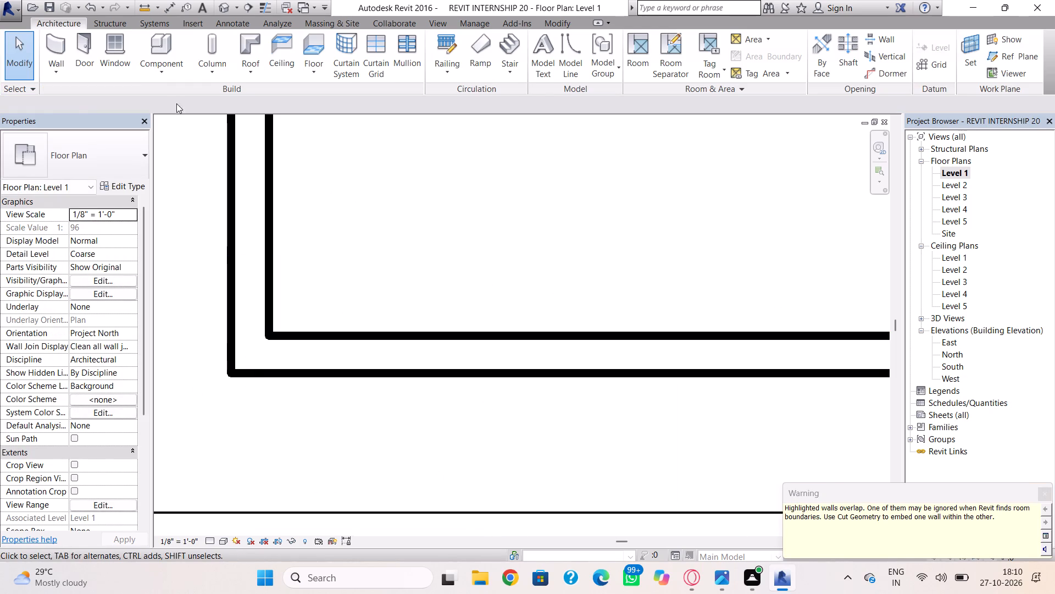
Return to the 3D view and inspect the wall filling the tower's ground-floor opening.
click(228, 6)
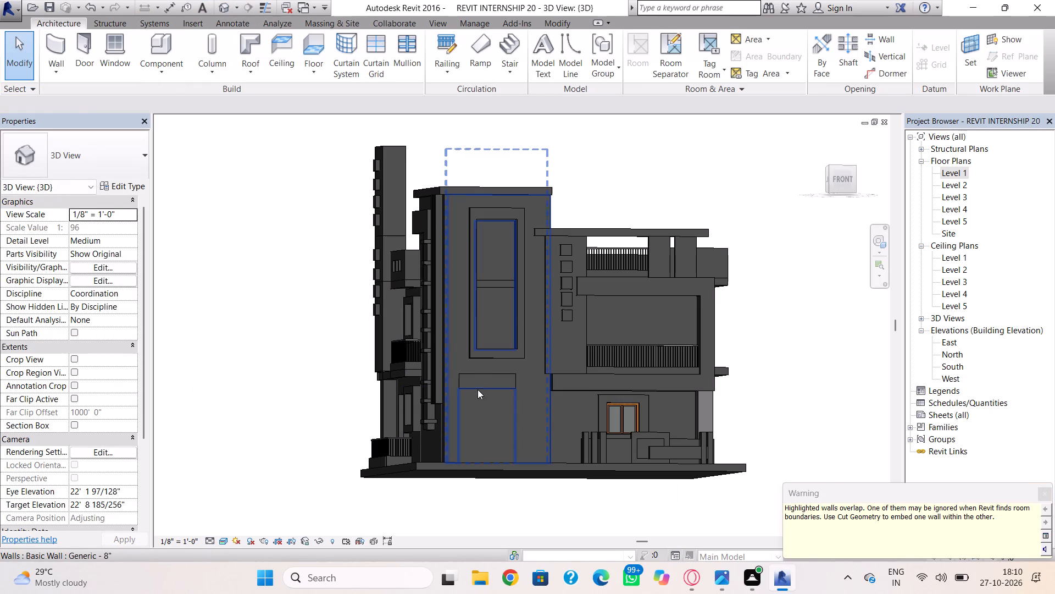
click(478, 390)
scroll(462, 422, up, 4)
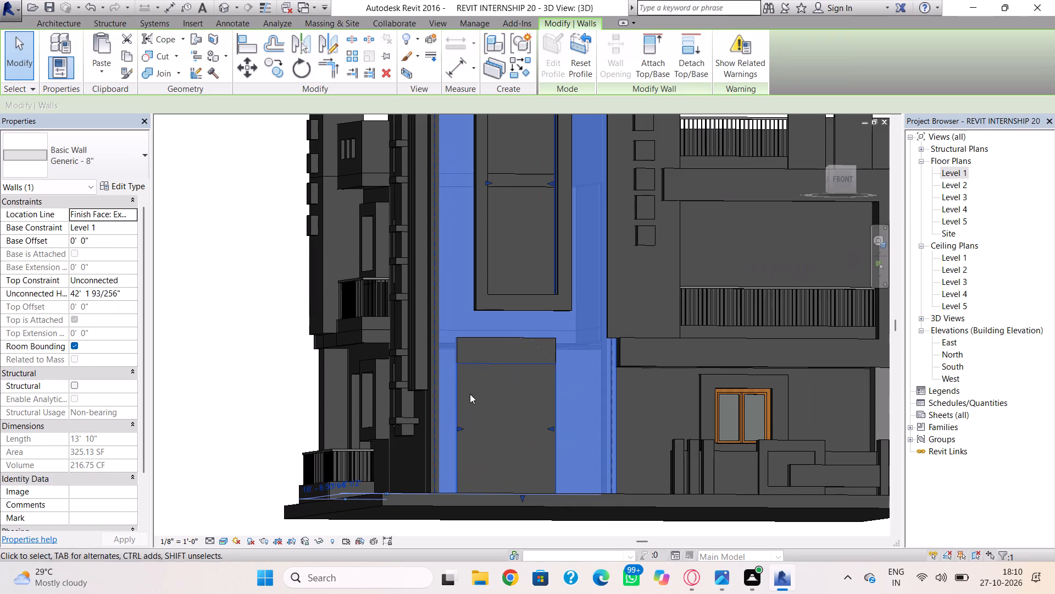
click(477, 364)
key(Escape)
click(480, 367)
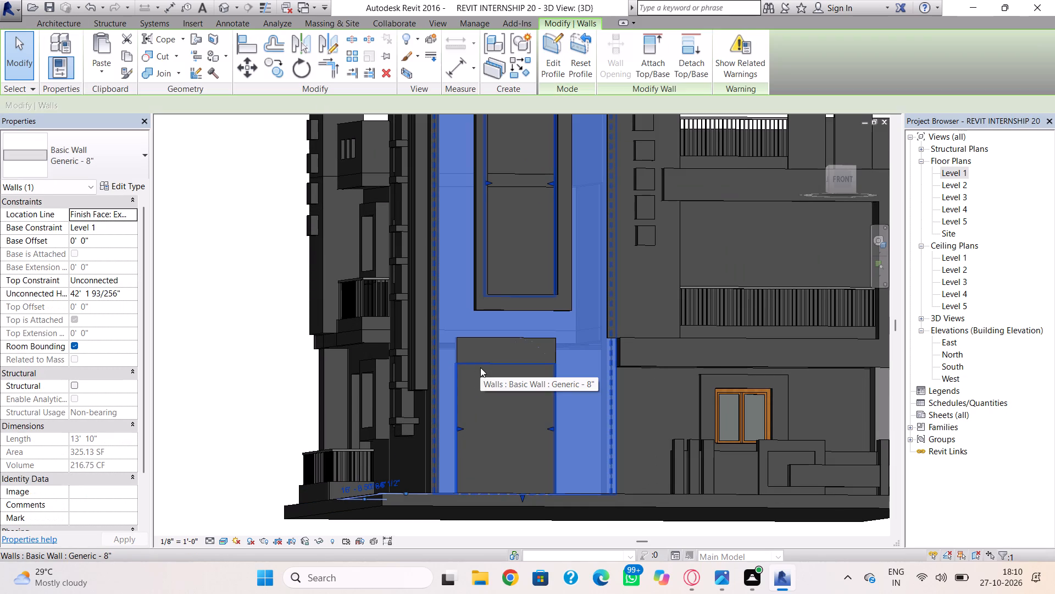
key(Escape)
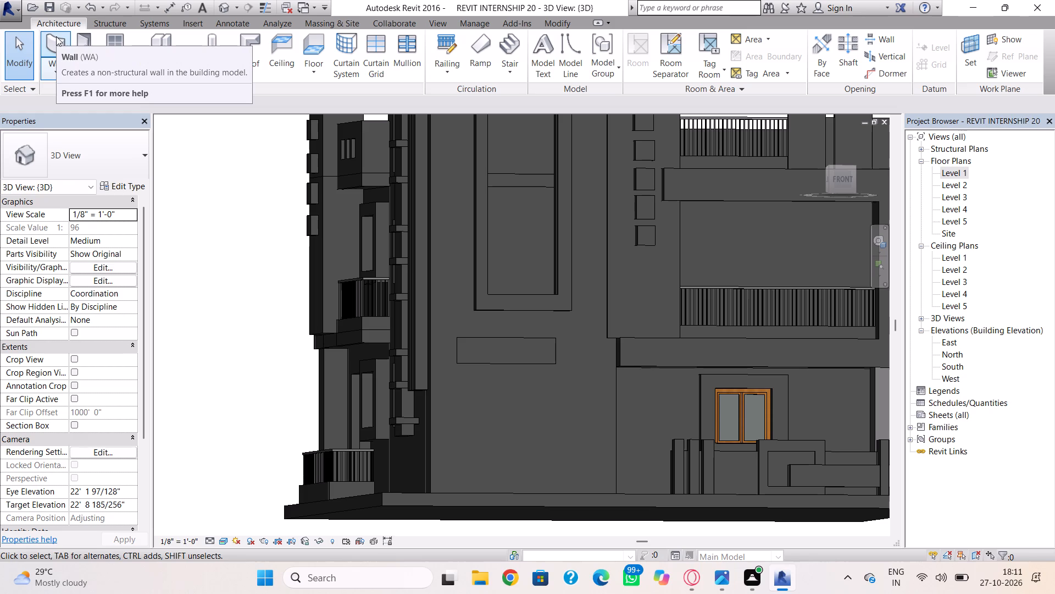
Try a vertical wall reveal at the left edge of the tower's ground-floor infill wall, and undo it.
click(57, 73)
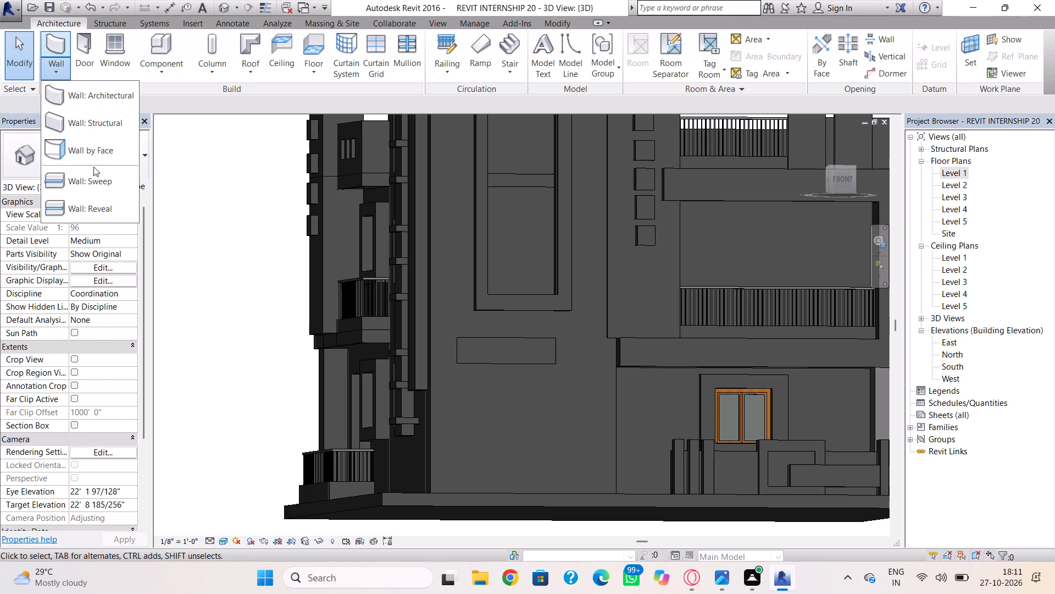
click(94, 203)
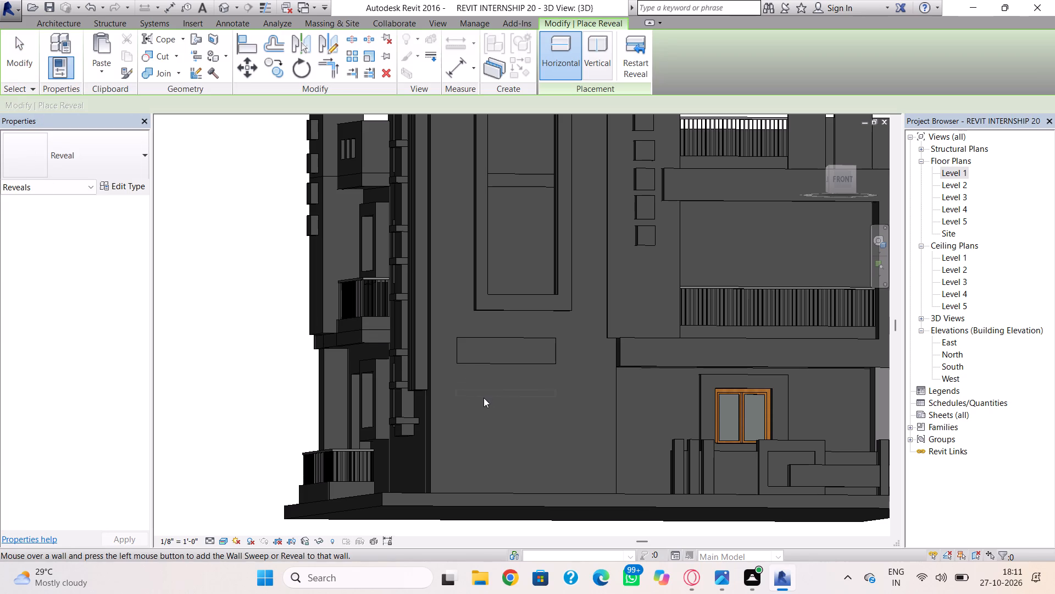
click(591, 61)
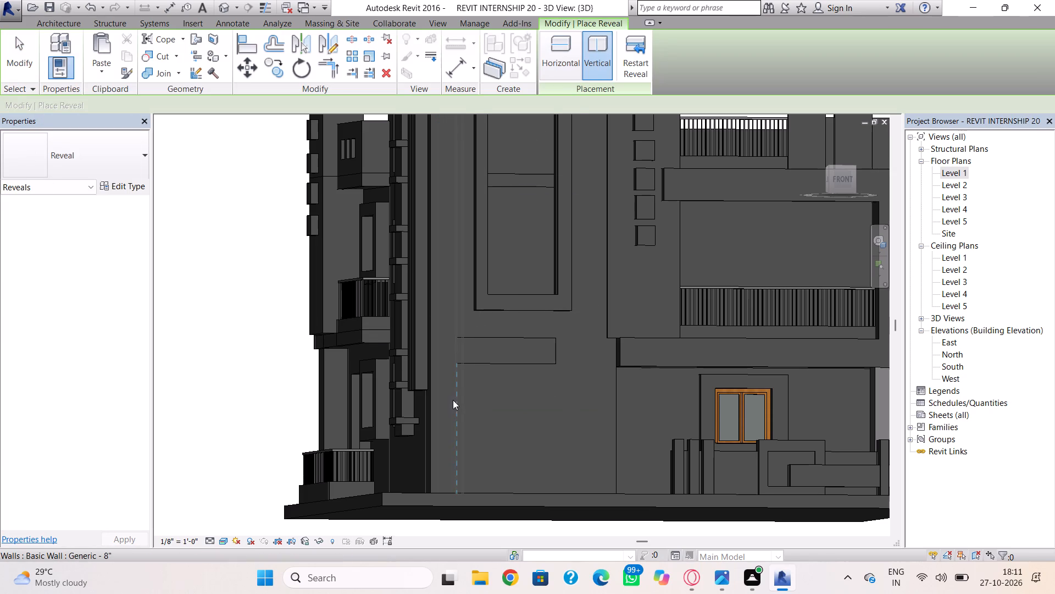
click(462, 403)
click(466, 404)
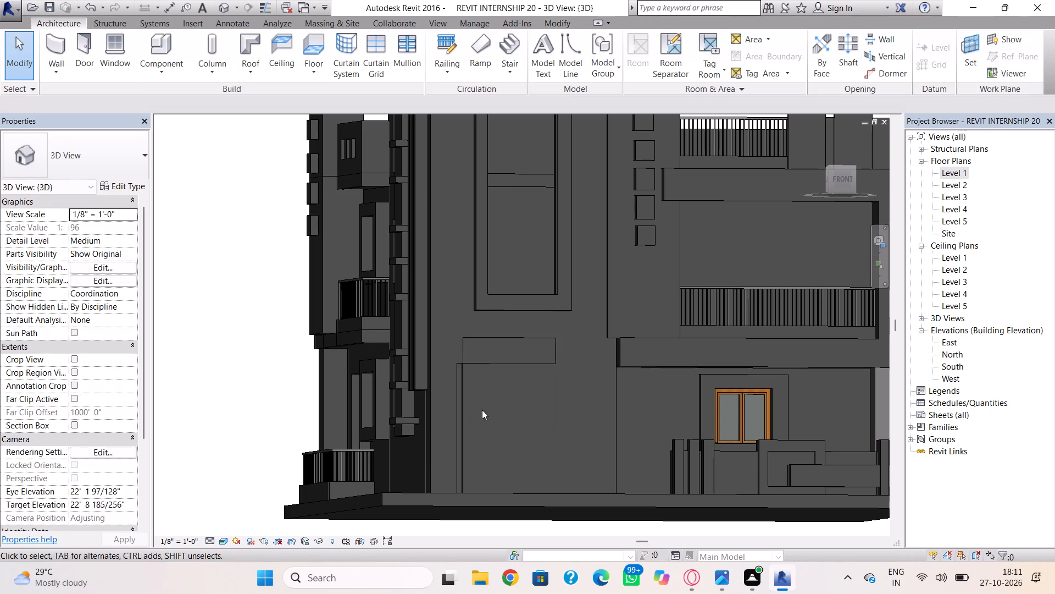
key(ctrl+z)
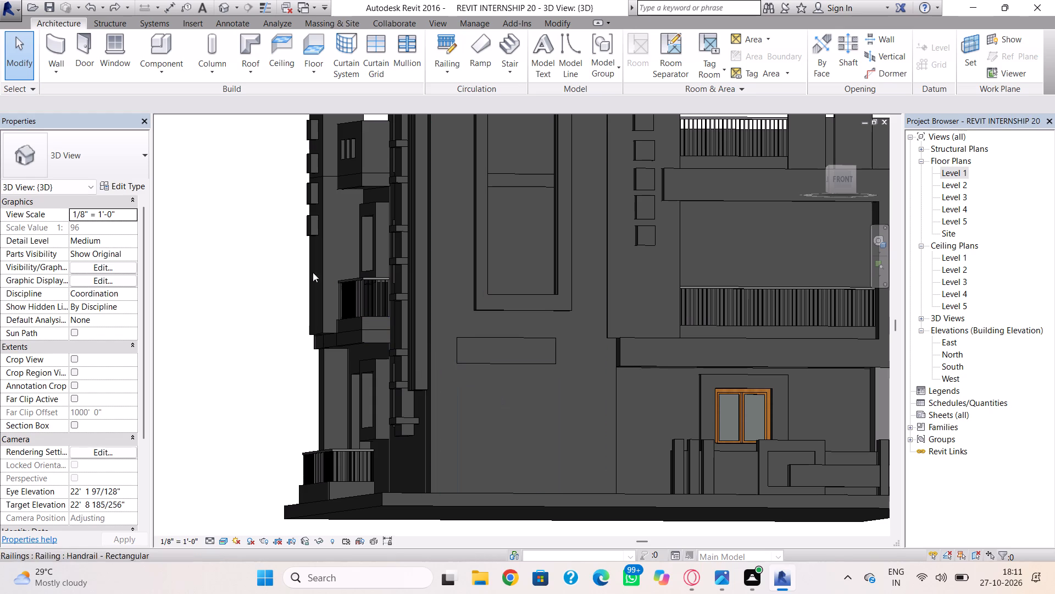
Place a vertical wall reveal on the ground-floor infill wall, slightly in from its left edge.
click(48, 65)
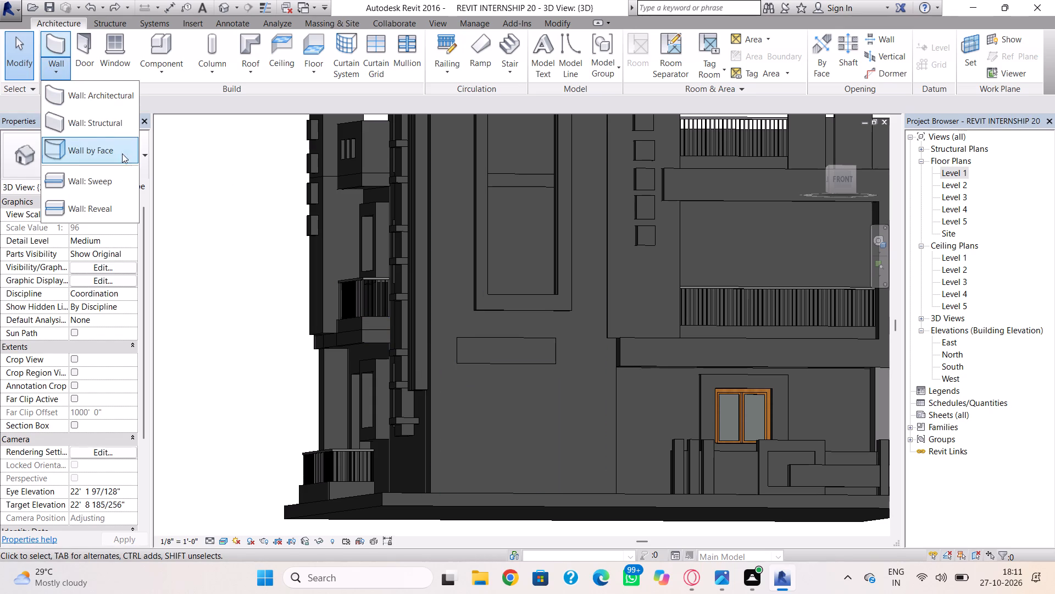
click(115, 207)
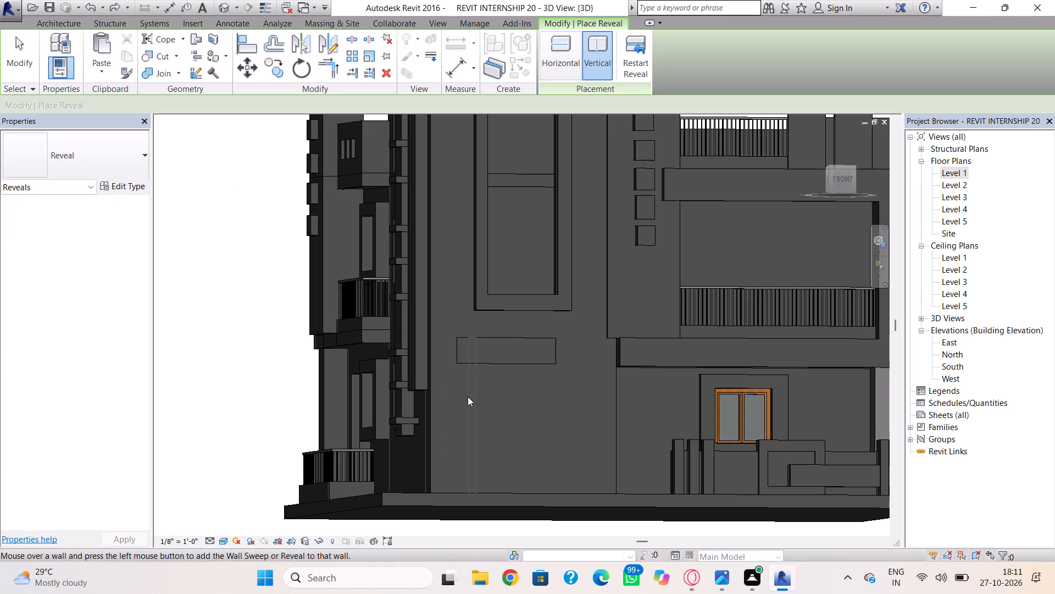
scroll(465, 400, up, 3)
click(465, 400)
click(465, 401)
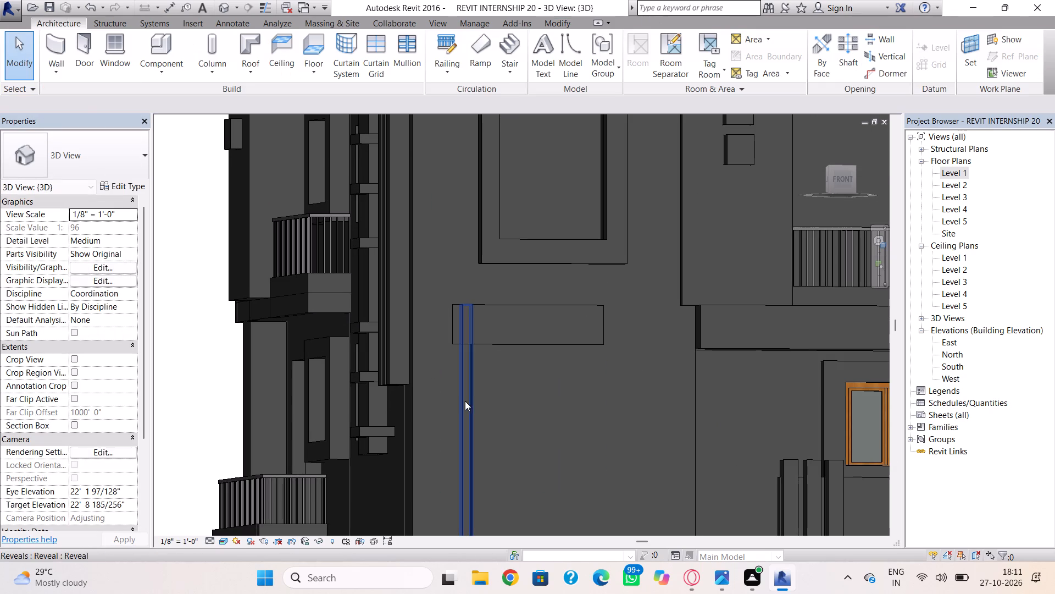
Place a second vertical wall reveal on the infill wall, a short distance right of the first.
click(62, 62)
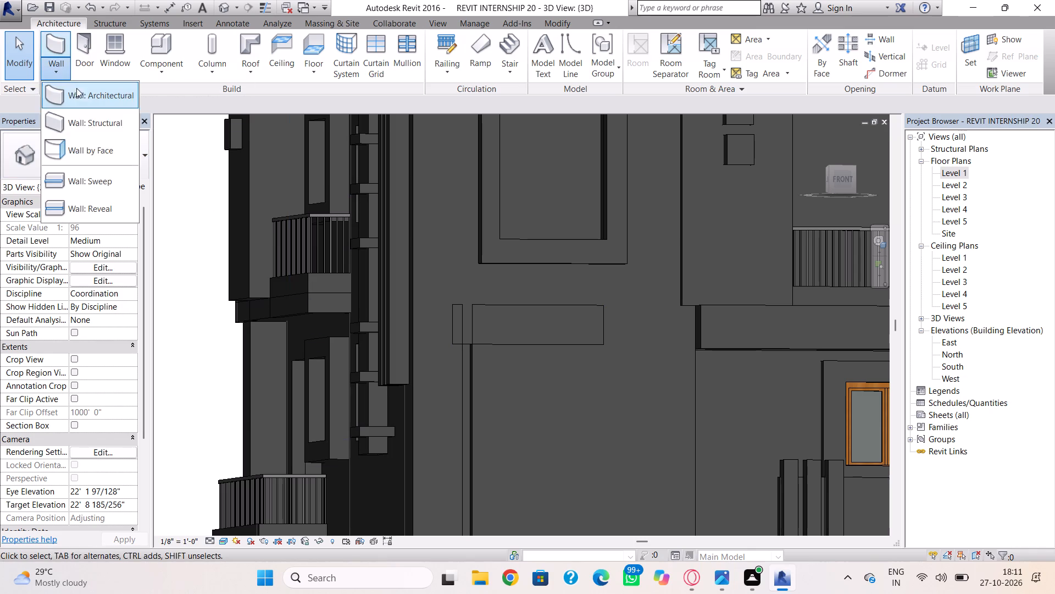
click(125, 202)
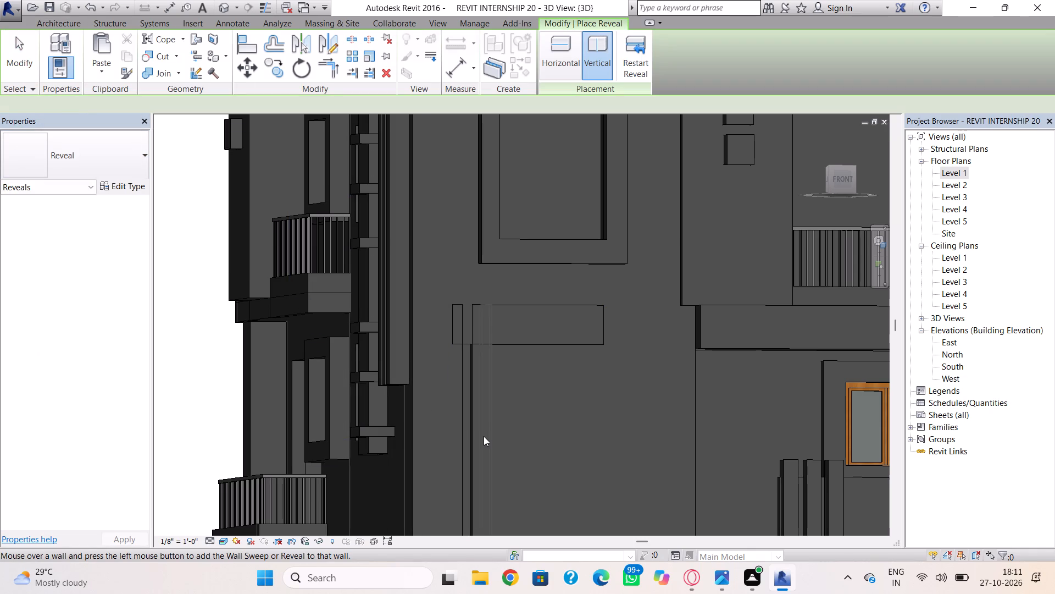
double_click(484, 437)
key(Escape)
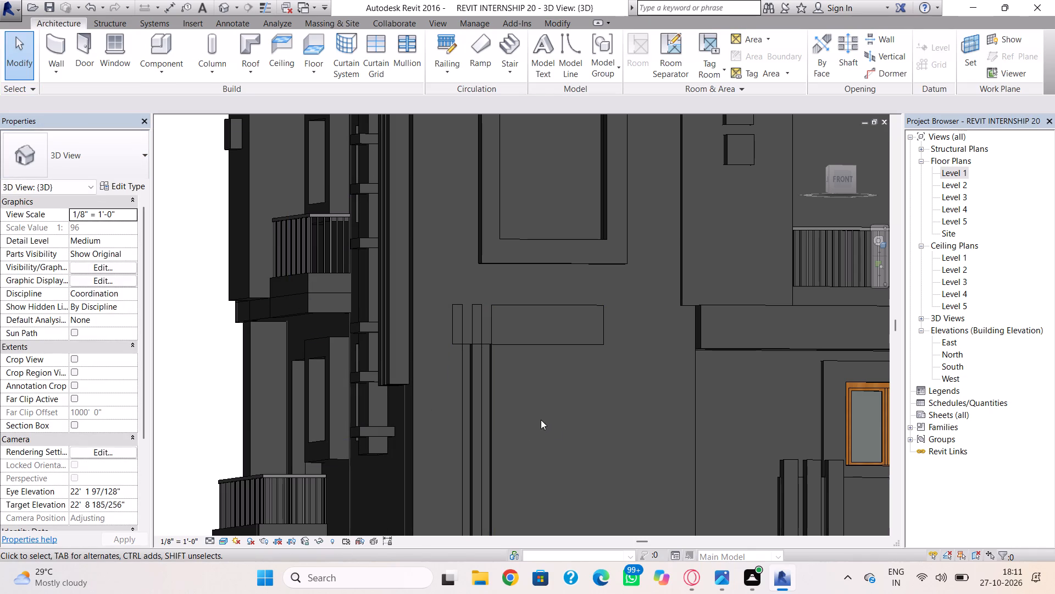
shift+right_drag(536, 416, 504, 449)
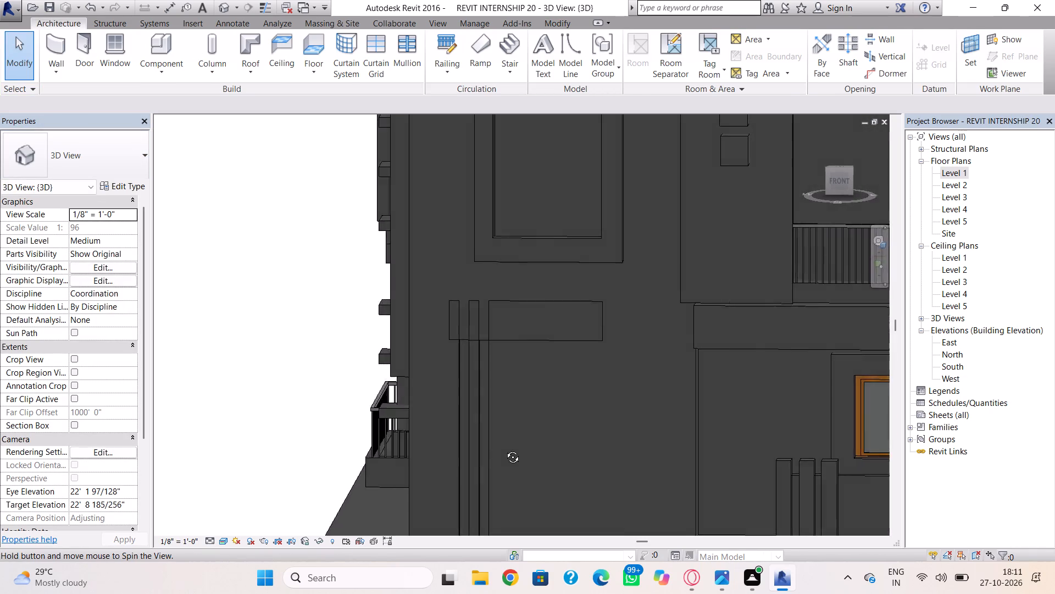
Place the third, fourth and fifth vertical wall reveals on the tower's ground-floor infill wall, continuing rightward at the same even spacing.
shift+right_drag(504, 449, 514, 452)
click(70, 75)
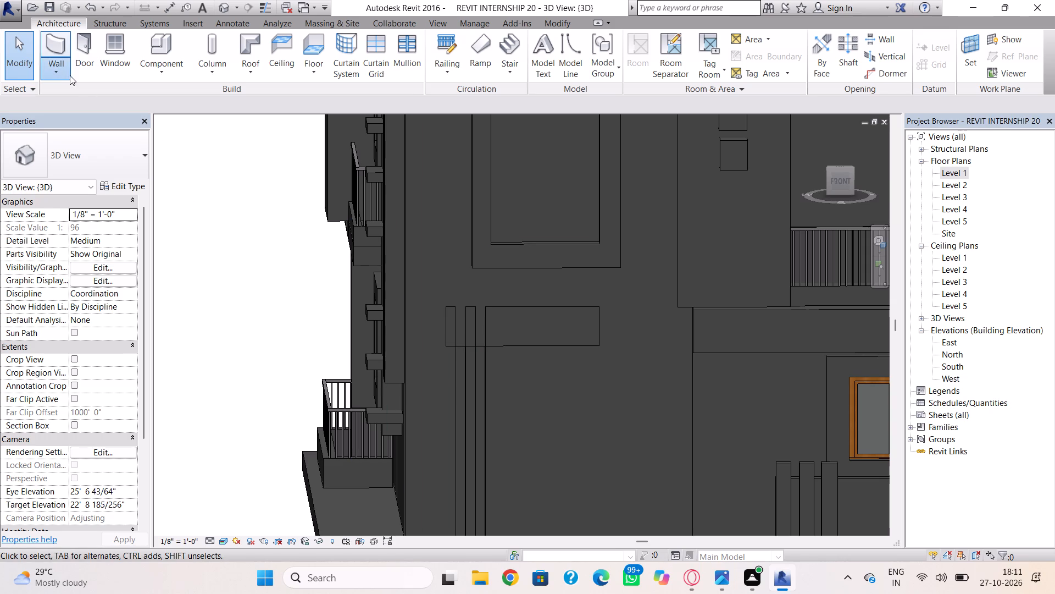
click(107, 210)
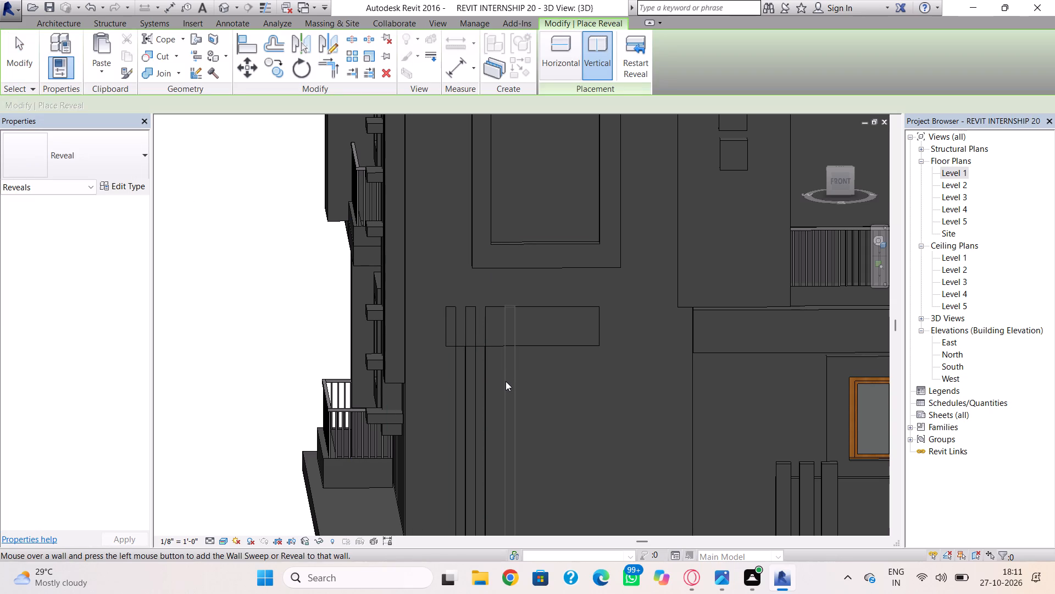
double_click(496, 391)
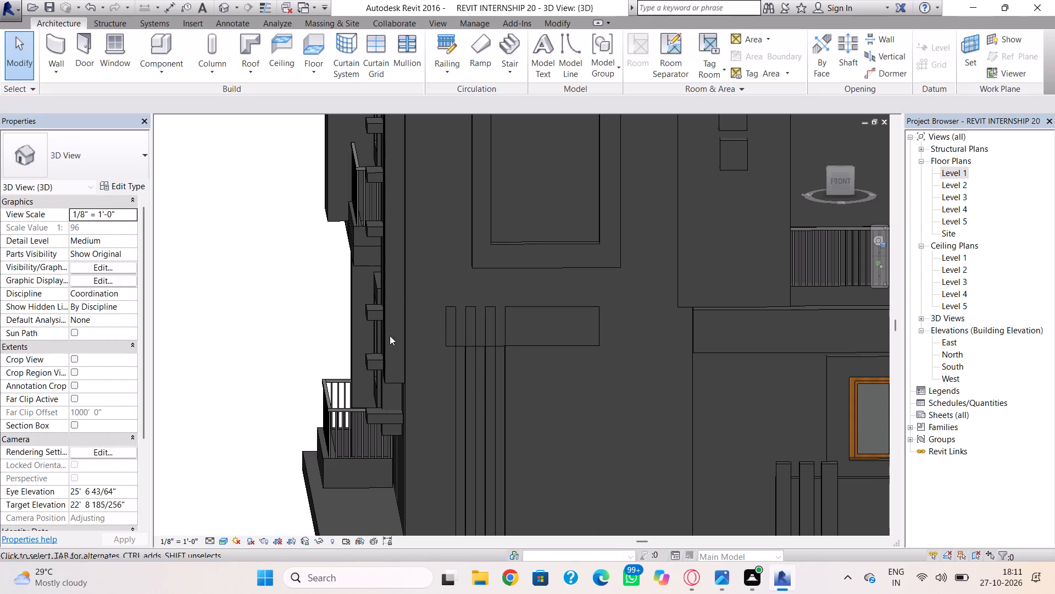
click(54, 70)
click(96, 207)
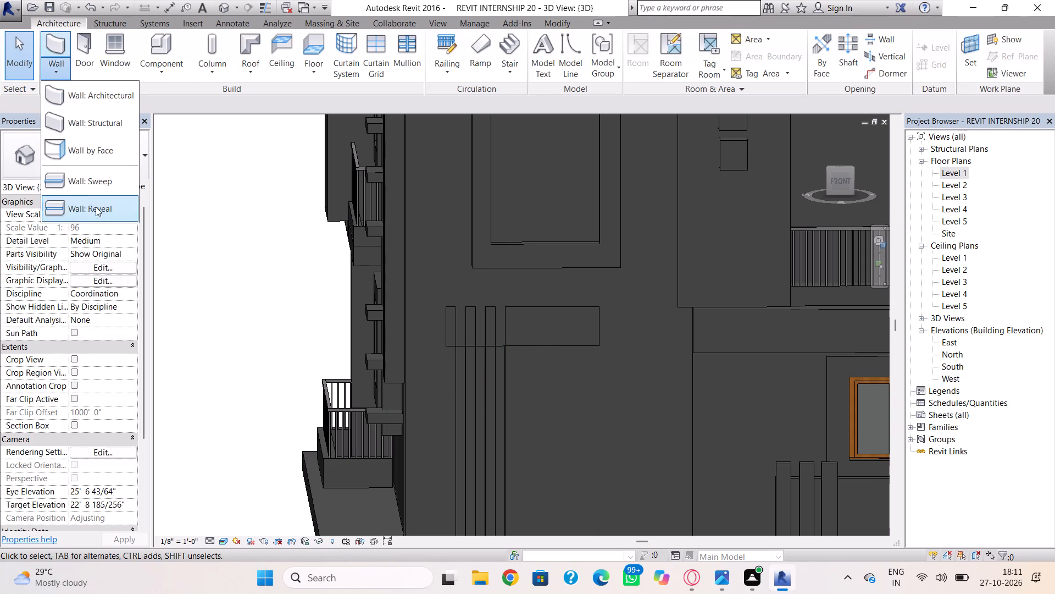
double_click(517, 376)
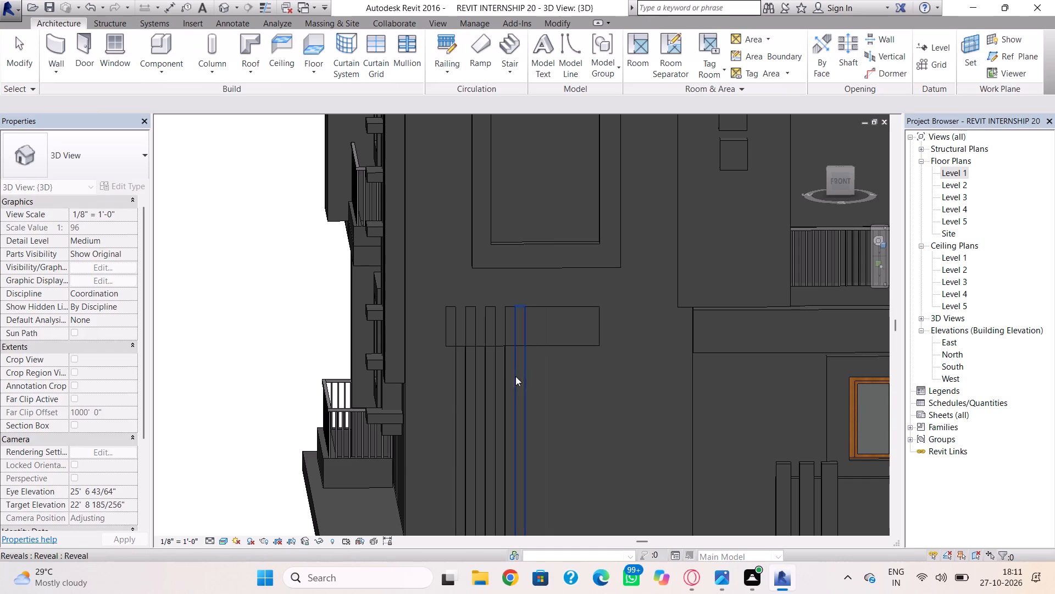
click(58, 73)
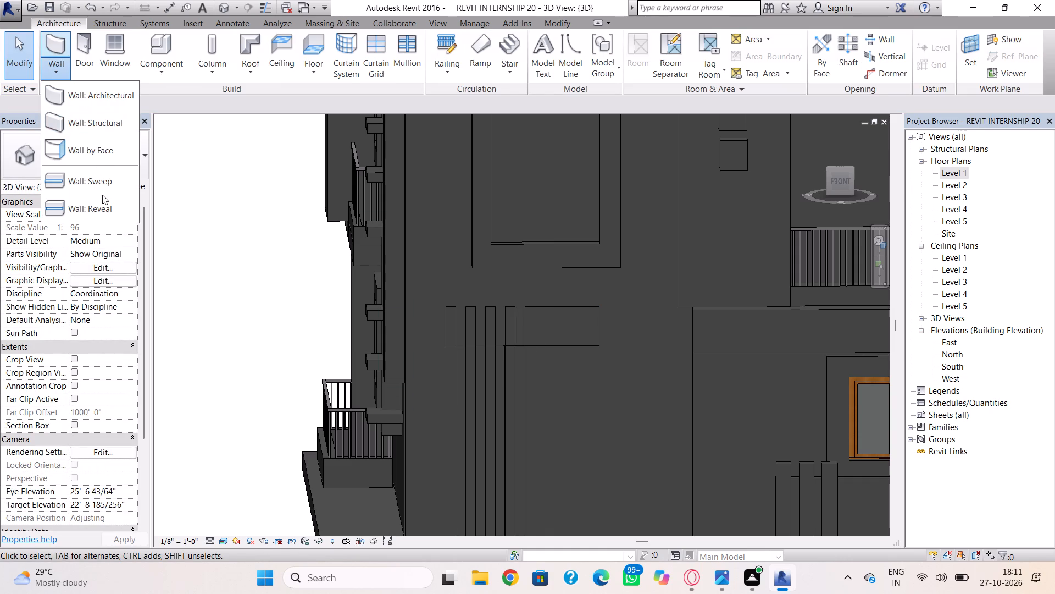
click(102, 195)
click(102, 196)
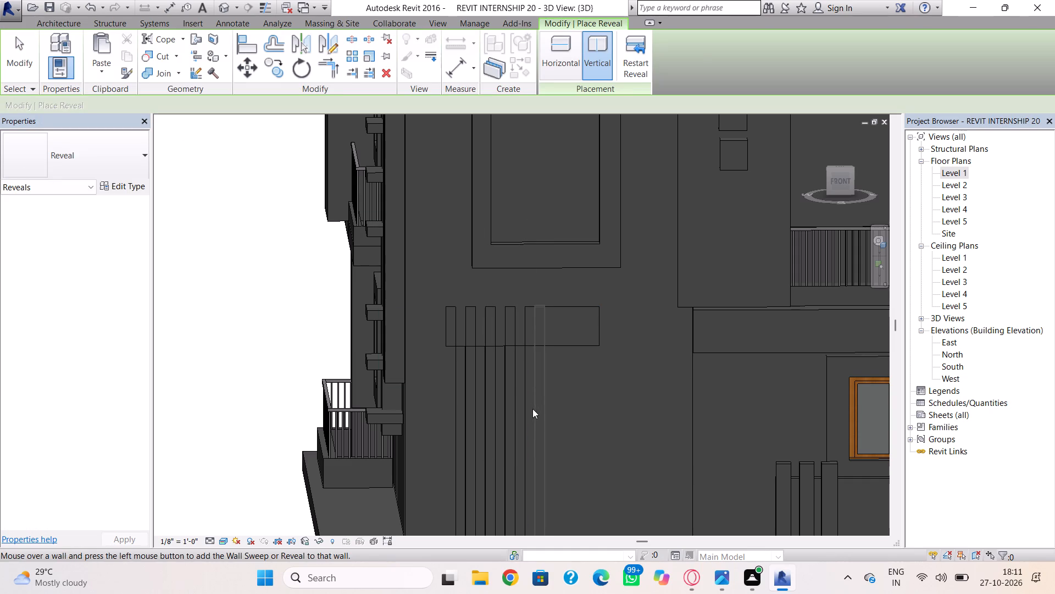
double_click(533, 410)
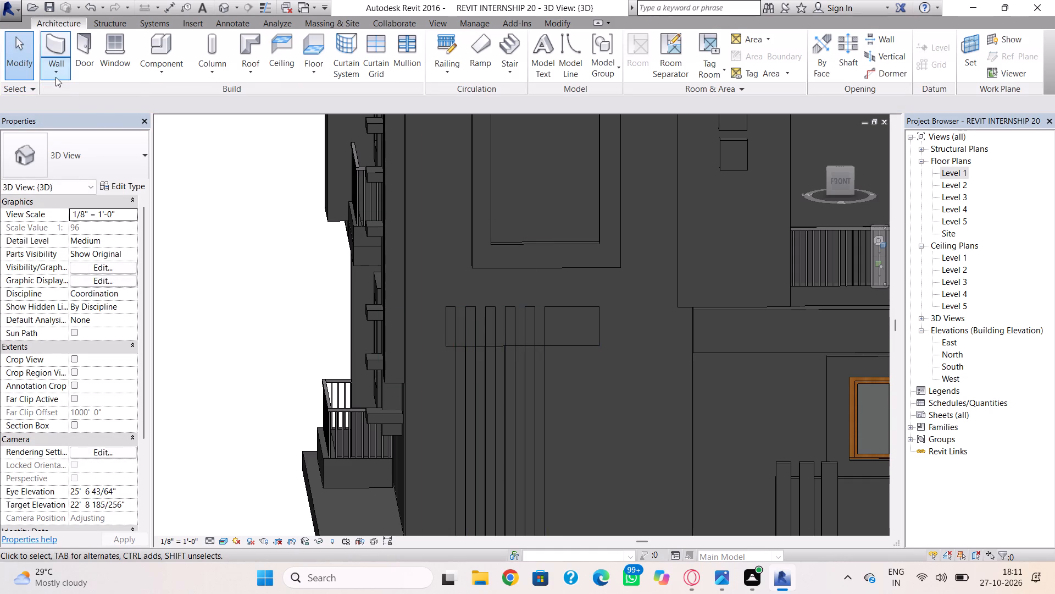
Place three more evenly spaced vertical reveals on the infill wall, the last one at the wall's right edge.
click(55, 77)
click(85, 203)
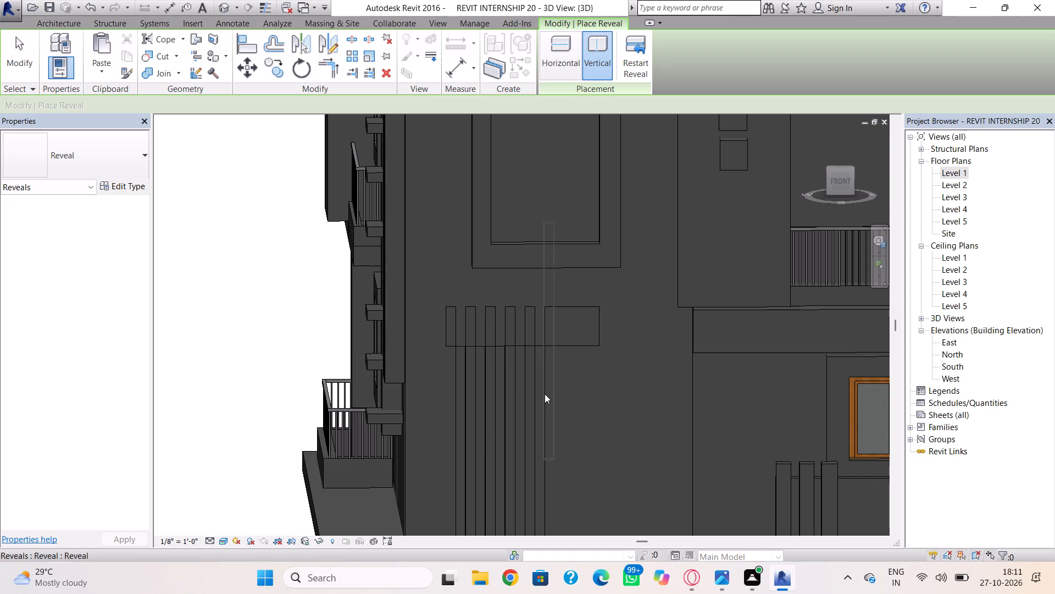
double_click(554, 404)
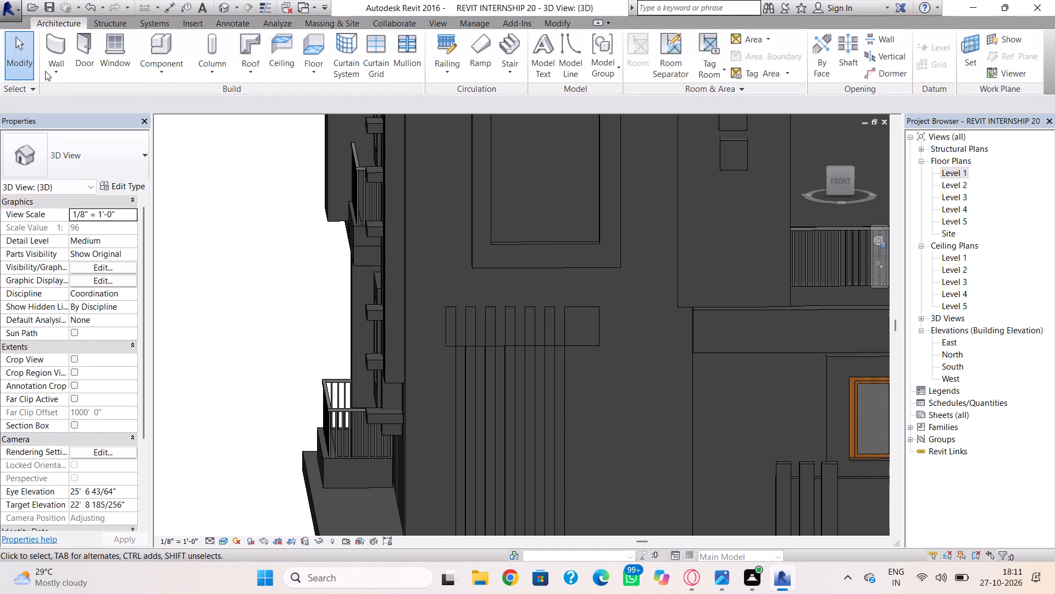
click(45, 71)
click(74, 200)
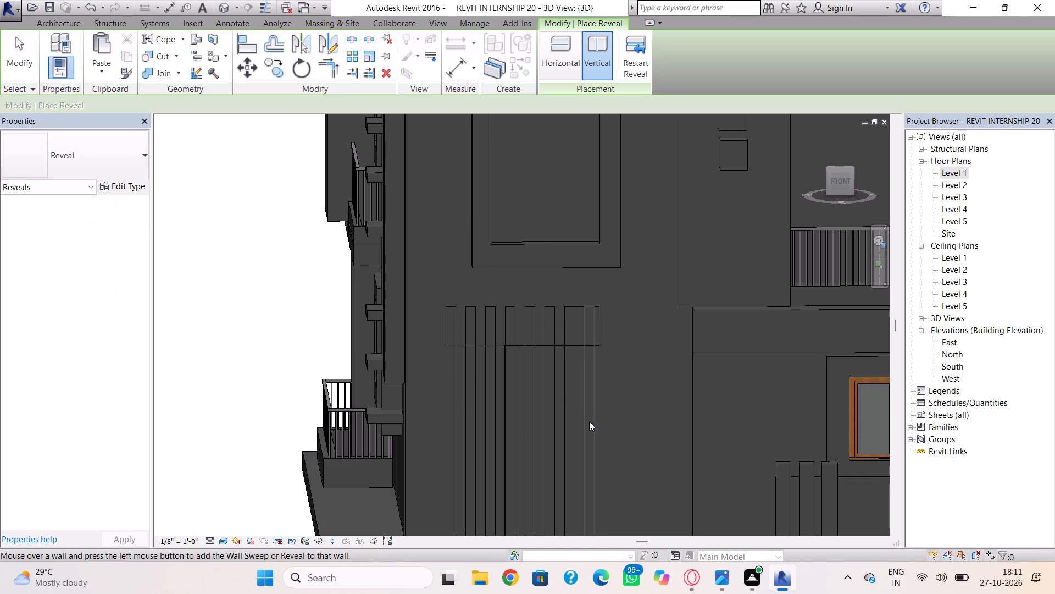
double_click(578, 425)
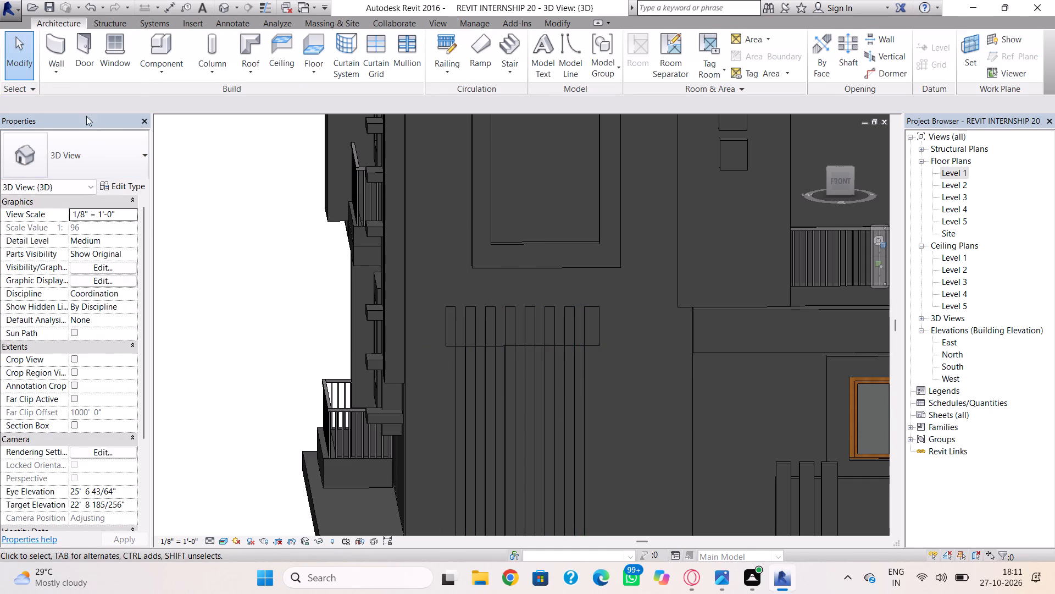
click(60, 75)
click(92, 208)
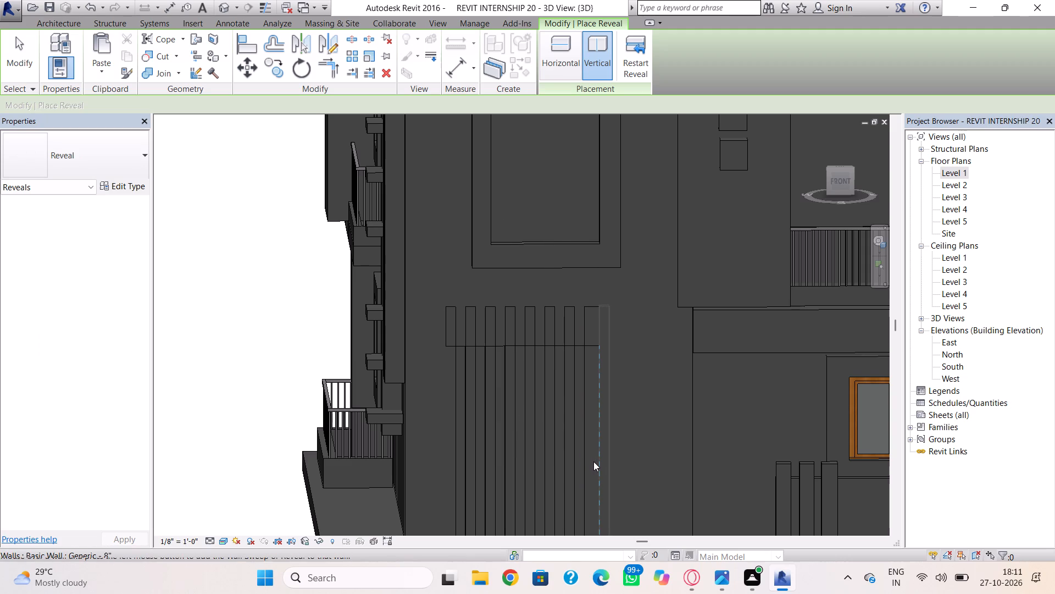
scroll(593, 461, up, 1)
double_click(590, 461)
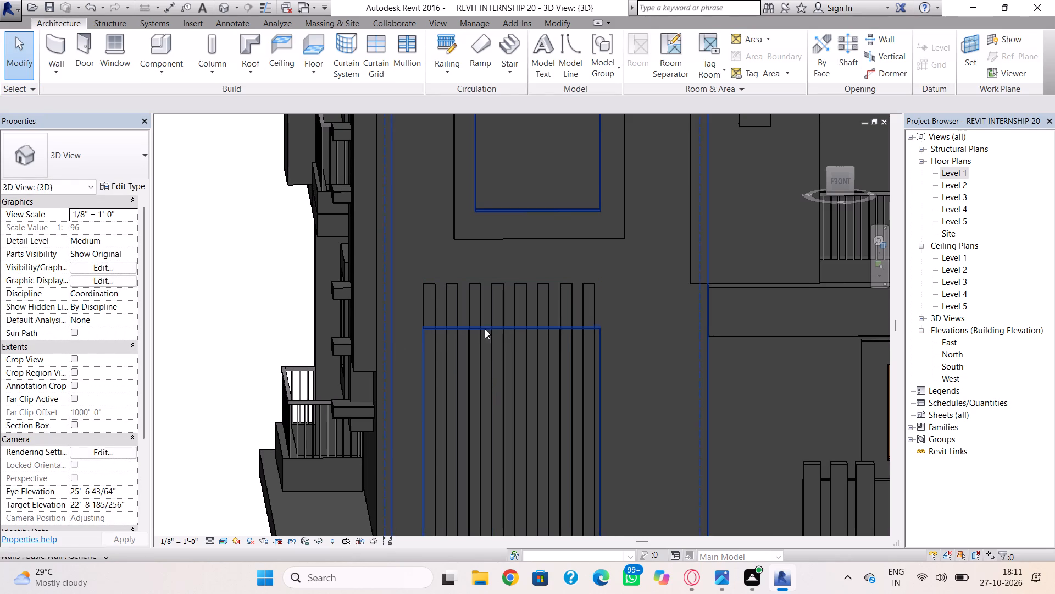
Inspect the row of vertical reveals on the infill wall from an angle and from the front.
scroll(506, 331, down, 3)
middle_drag(506, 331, 525, 216)
key(Escape)
shift+right_drag(504, 244, 568, 276)
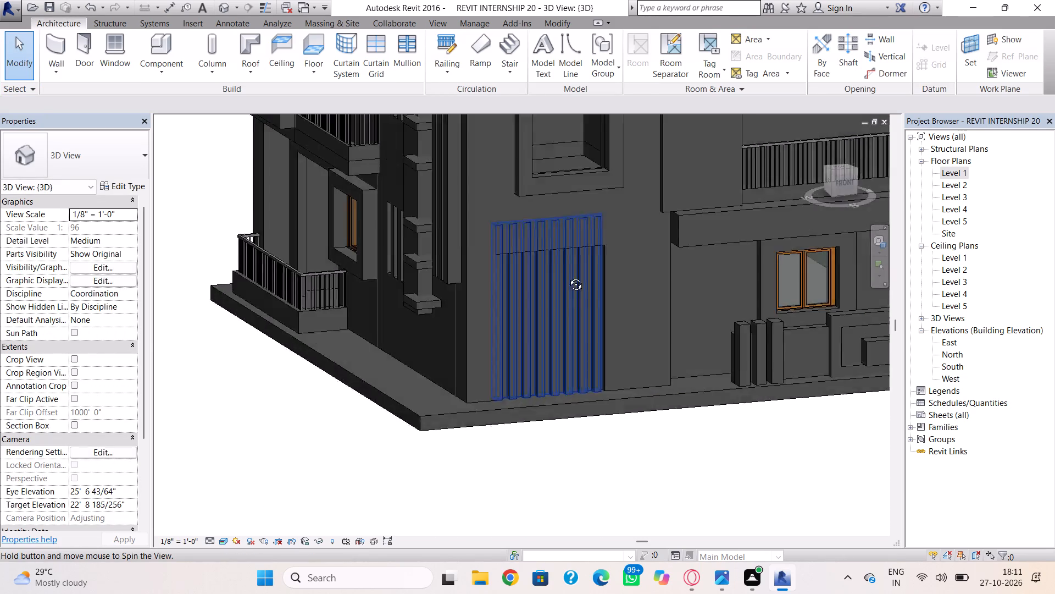
shift+right_drag(568, 276, 580, 312)
scroll(592, 310, up, 3)
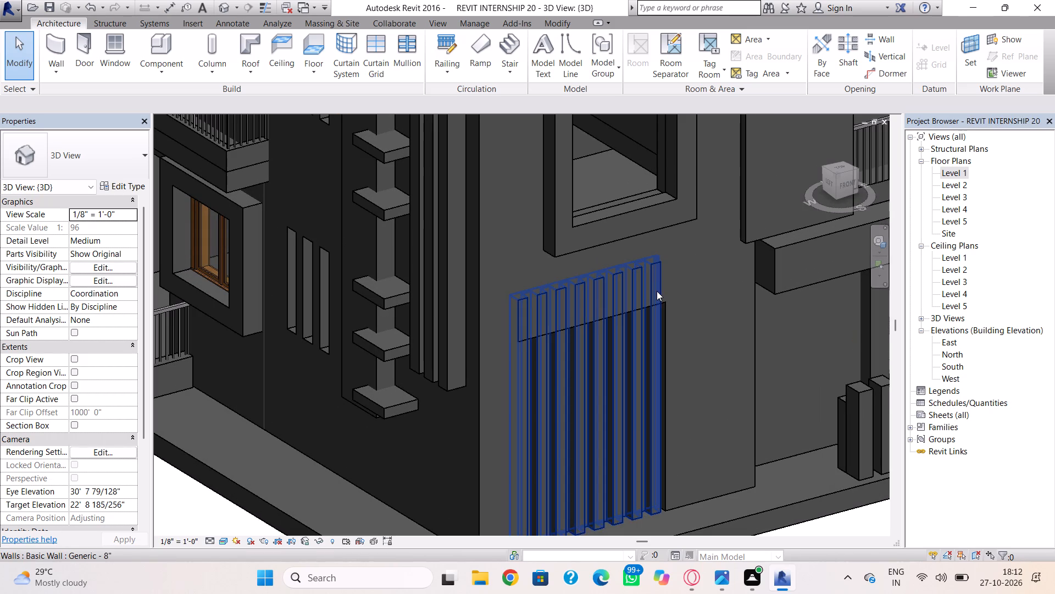
shift+right_drag(698, 319, 663, 319)
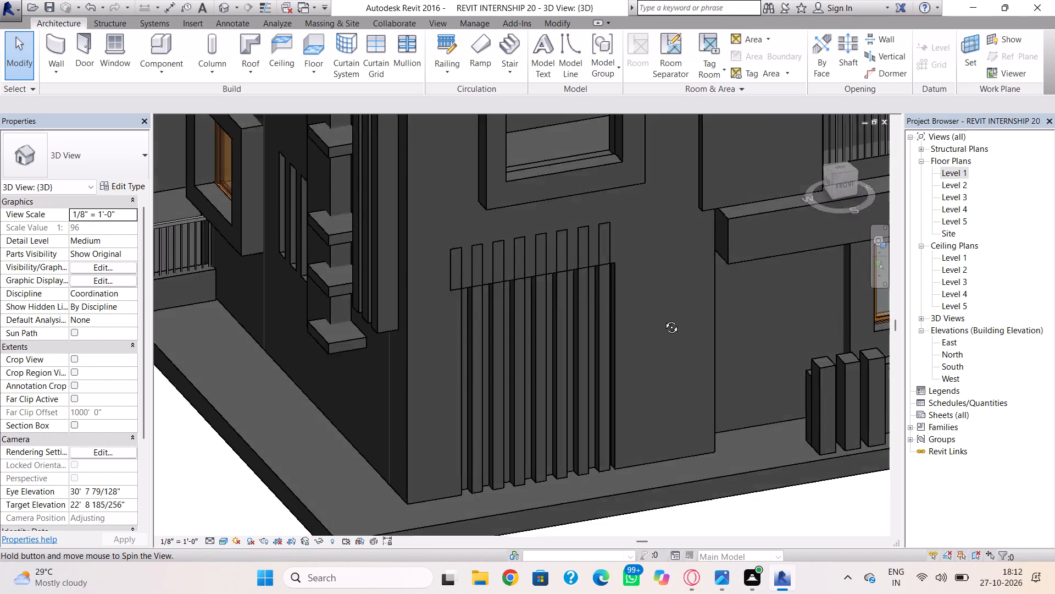
shift+right_drag(663, 319, 620, 244)
middle_drag(611, 228, 605, 312)
scroll(611, 228, down, 1)
scroll(560, 230, up, 2)
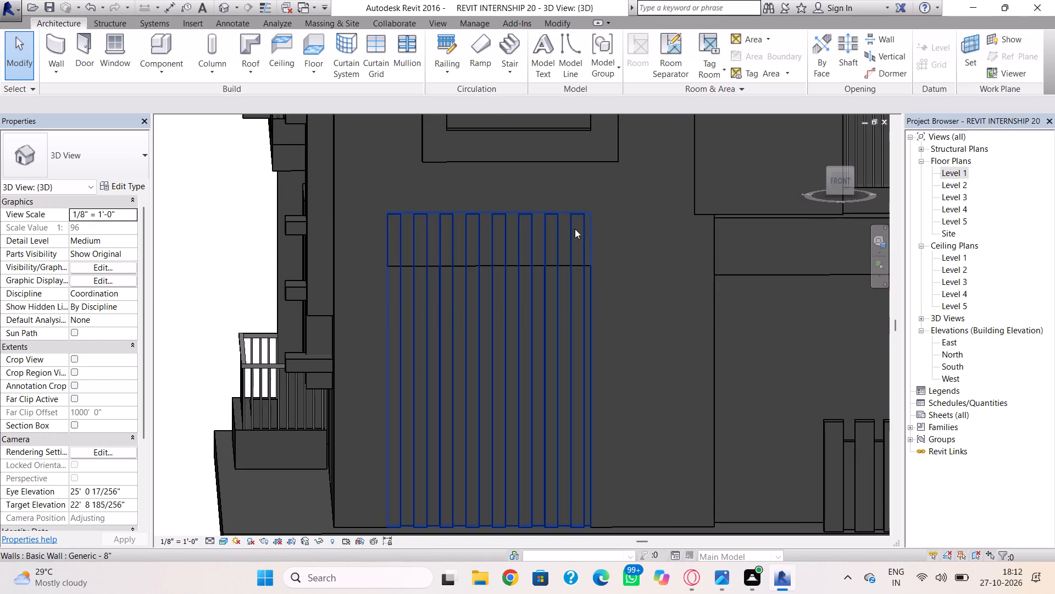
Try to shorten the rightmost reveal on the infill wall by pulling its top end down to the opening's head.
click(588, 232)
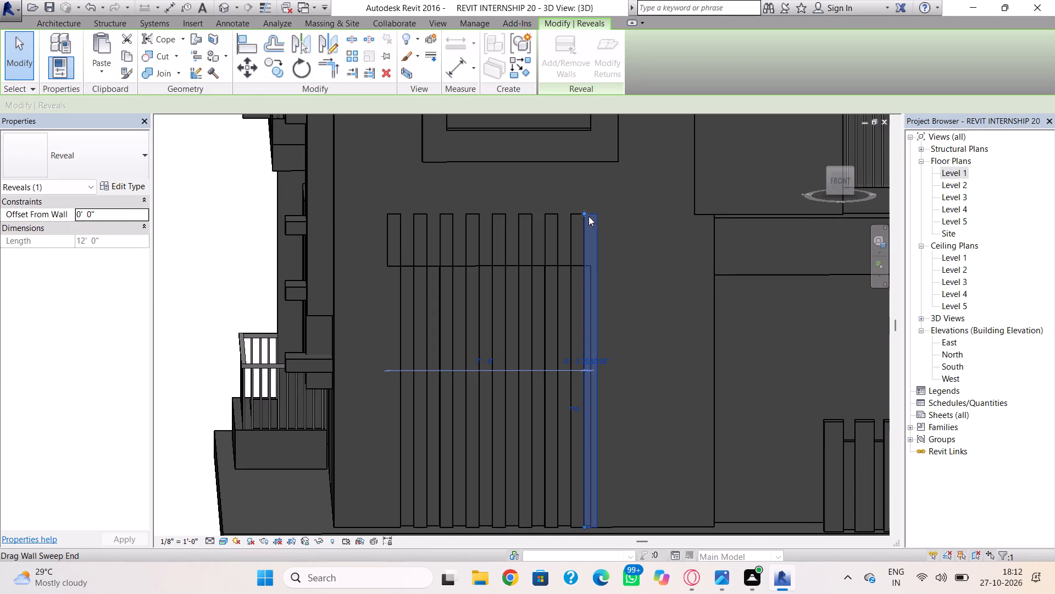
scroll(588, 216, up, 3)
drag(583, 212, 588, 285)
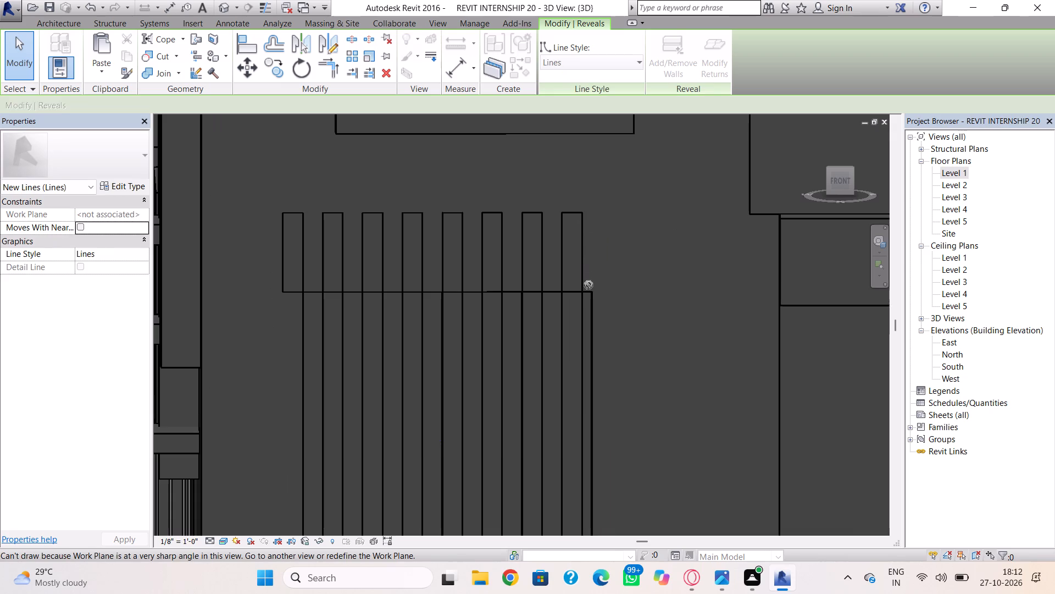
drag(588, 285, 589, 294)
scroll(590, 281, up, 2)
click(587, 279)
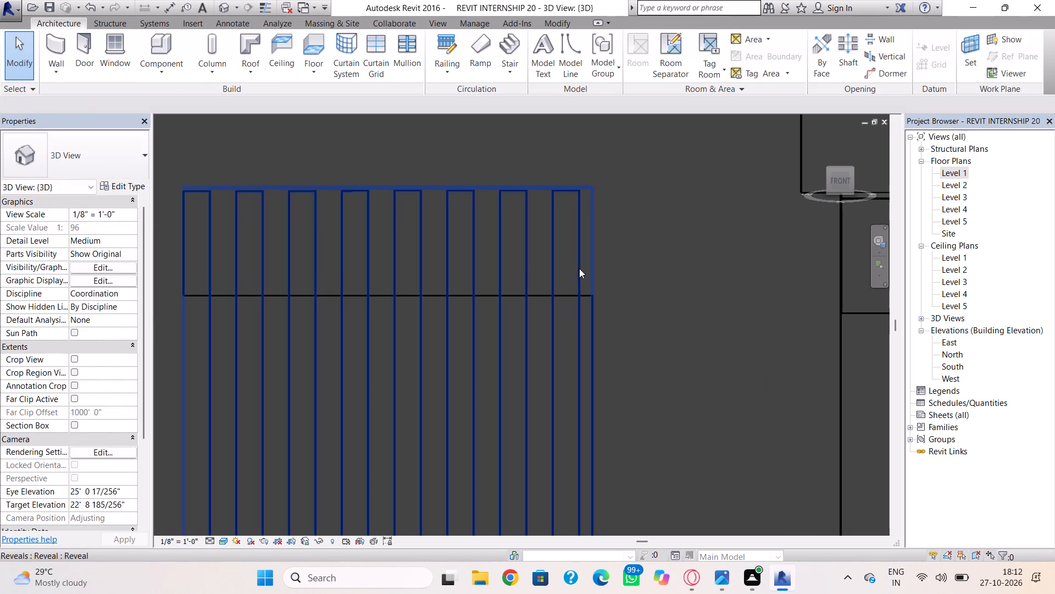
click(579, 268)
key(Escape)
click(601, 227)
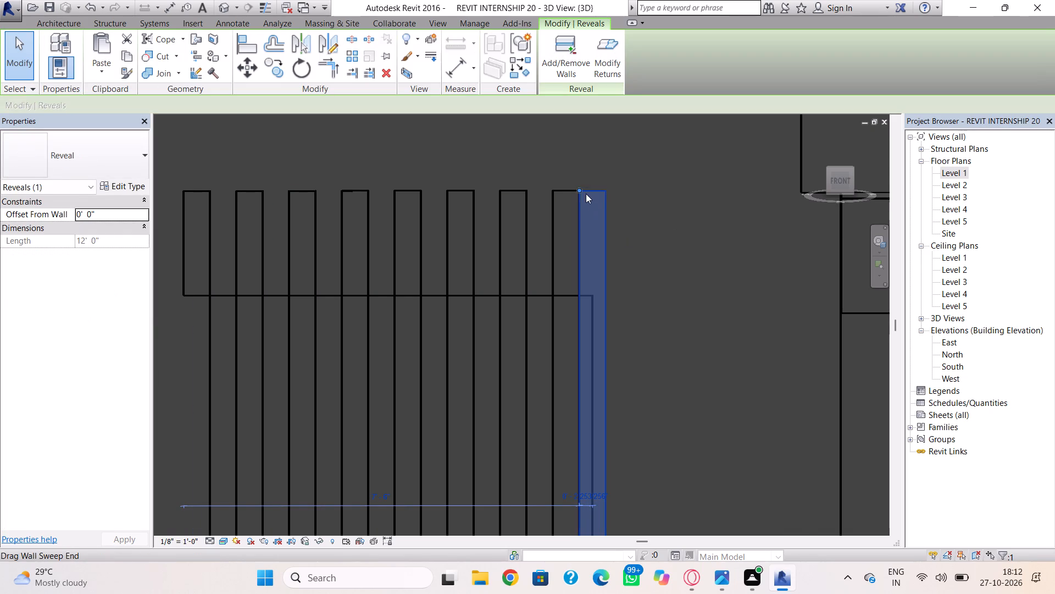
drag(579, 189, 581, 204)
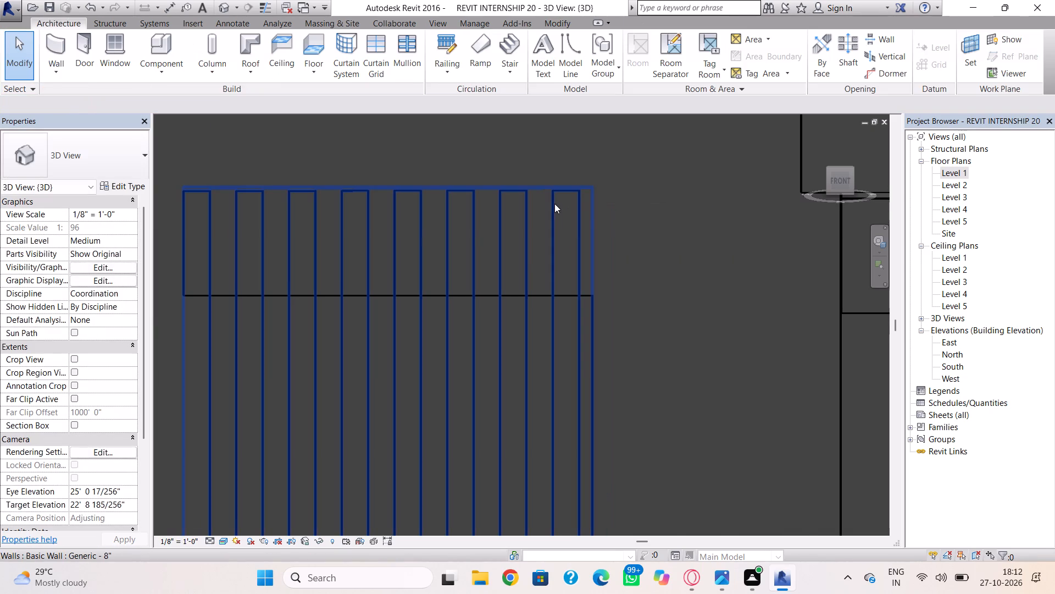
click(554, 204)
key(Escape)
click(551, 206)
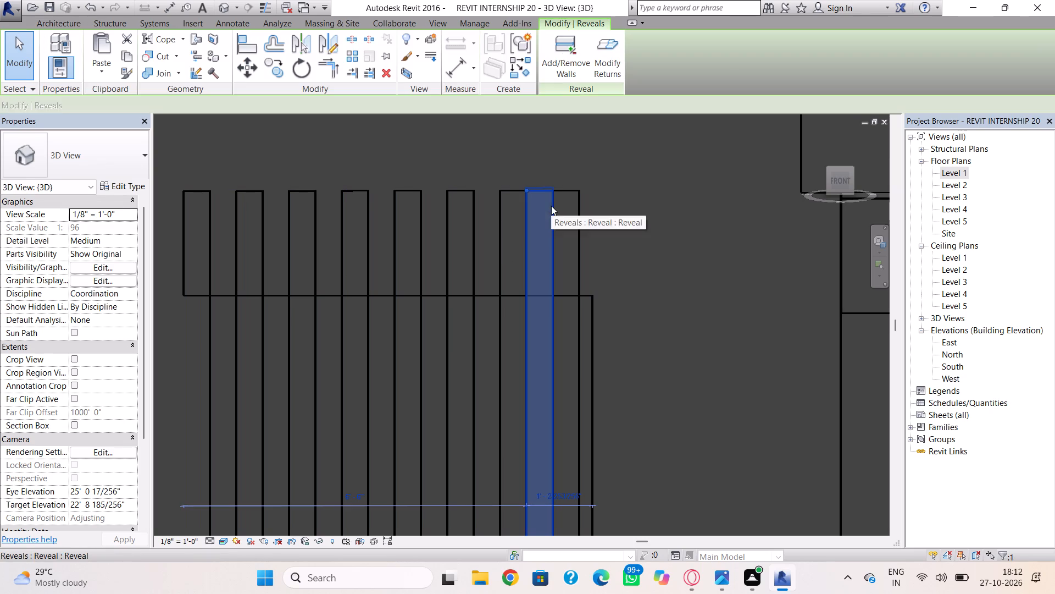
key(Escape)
Lower the top of the grooved infill wall to the head of the opening, at about 10' unconnected height.
click(577, 193)
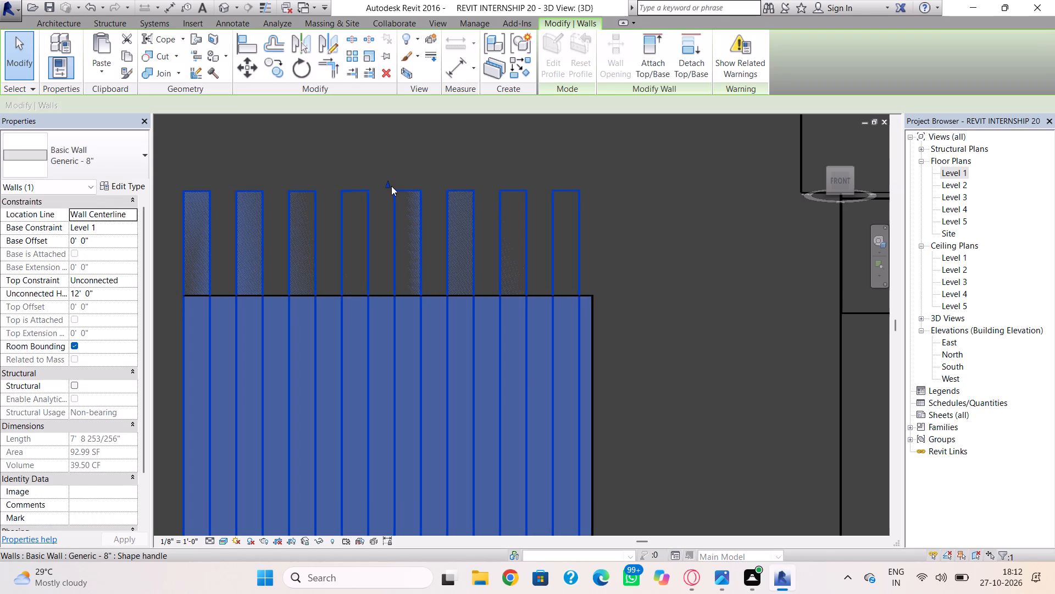
drag(391, 186, 407, 294)
click(626, 242)
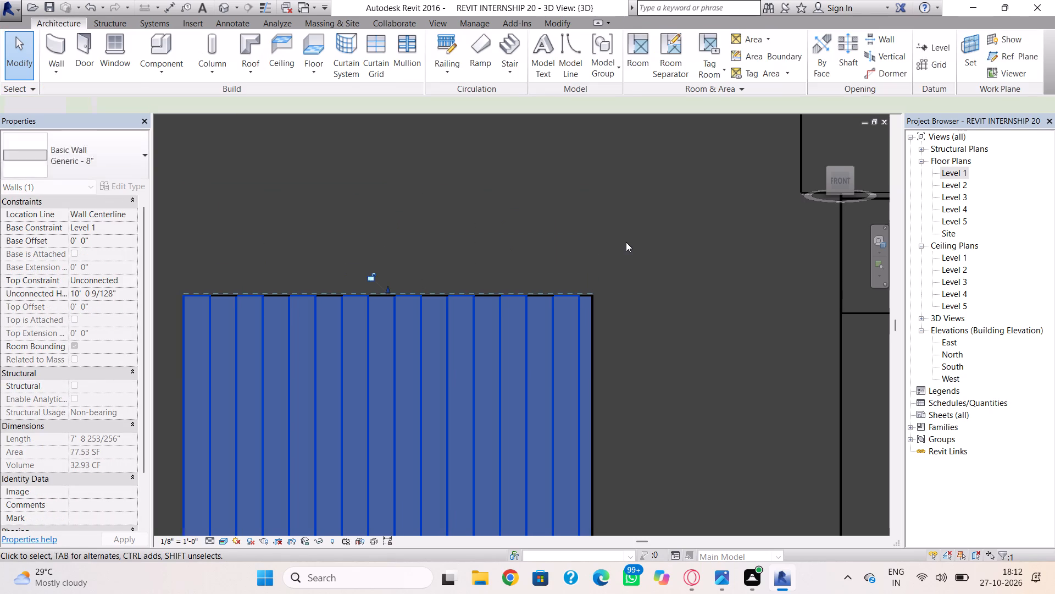
Examine the lowered infill wall and its vertical grooves from the front and at an angle.
scroll(576, 272, down, 3)
middle_drag(576, 265, 590, 169)
scroll(575, 226, up, 1)
scroll(569, 271, down, 3)
middle_click(568, 278)
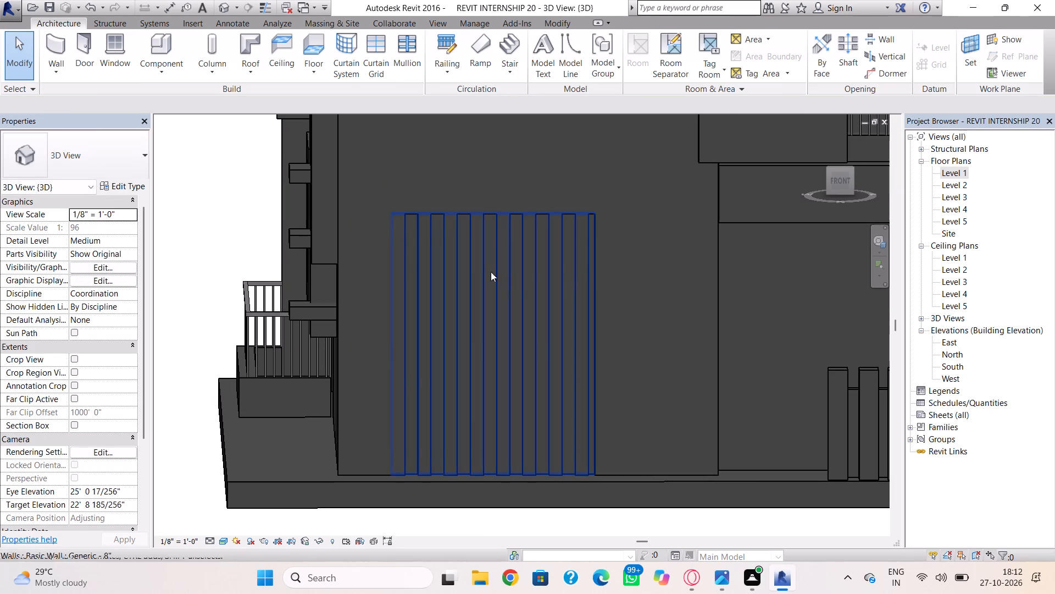
shift+right_drag(481, 261, 560, 321)
scroll(564, 326, down, 1)
middle_drag(564, 326, 538, 230)
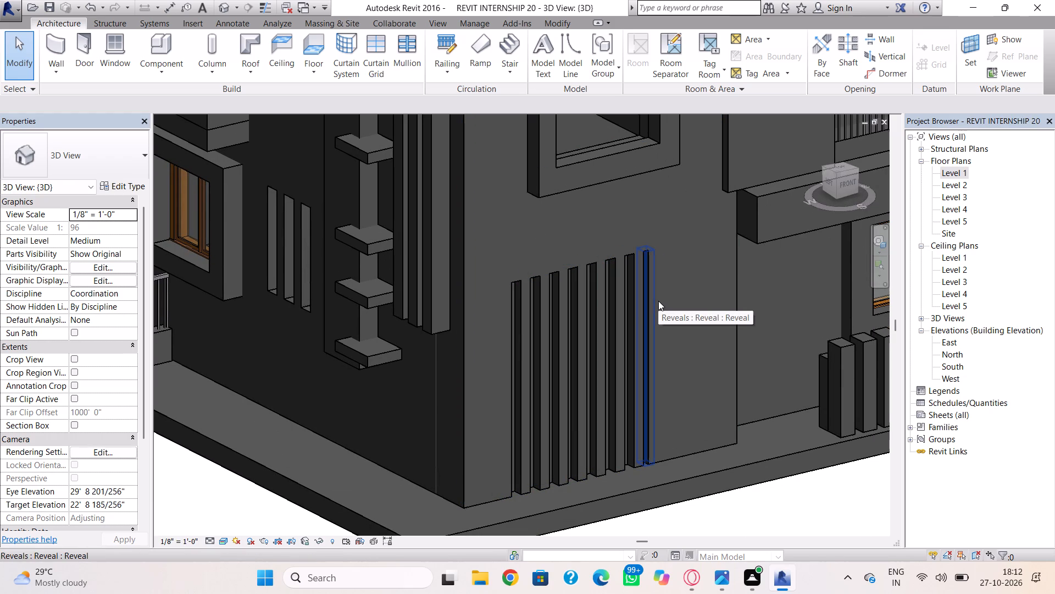
Shift the lower tall in-place panel on the left facade toward the rear corner by moving both its vertical side edges.
scroll(535, 273, down, 3)
middle_drag(448, 258, 595, 358)
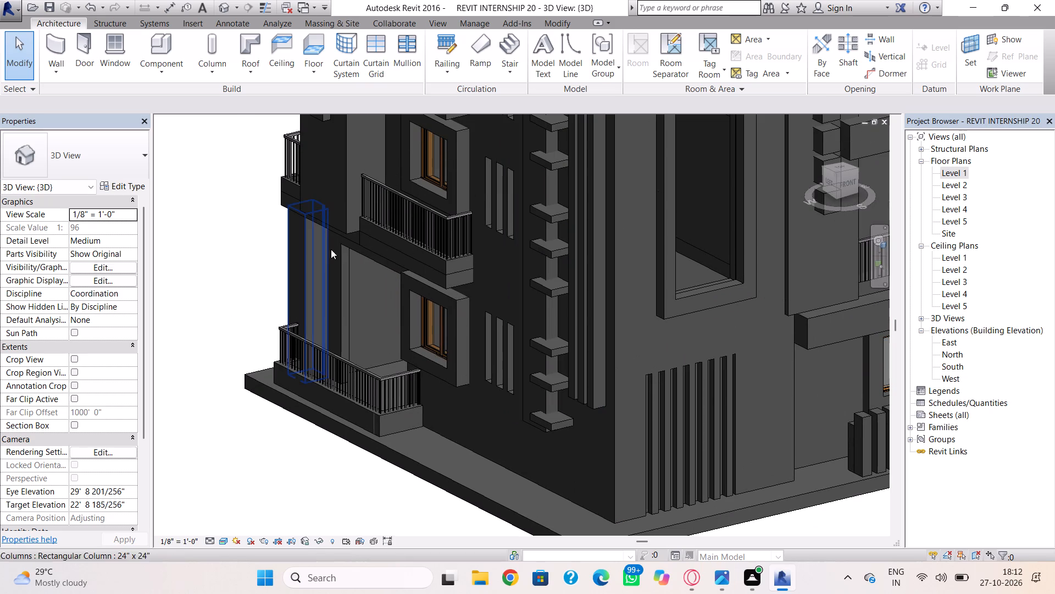
shift+right_drag(380, 262, 482, 231)
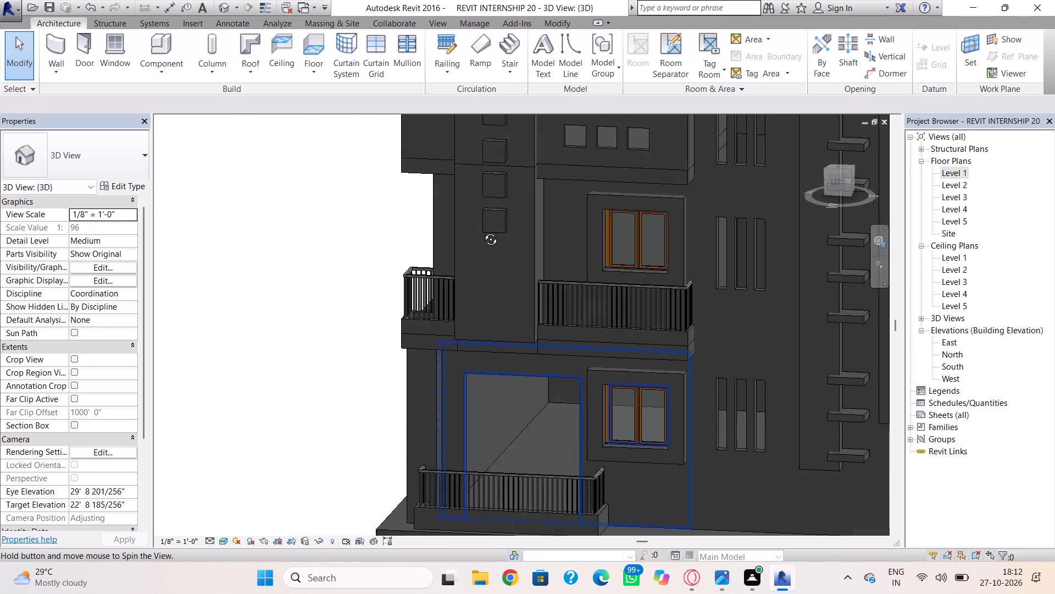
shift+right_drag(482, 231, 487, 227)
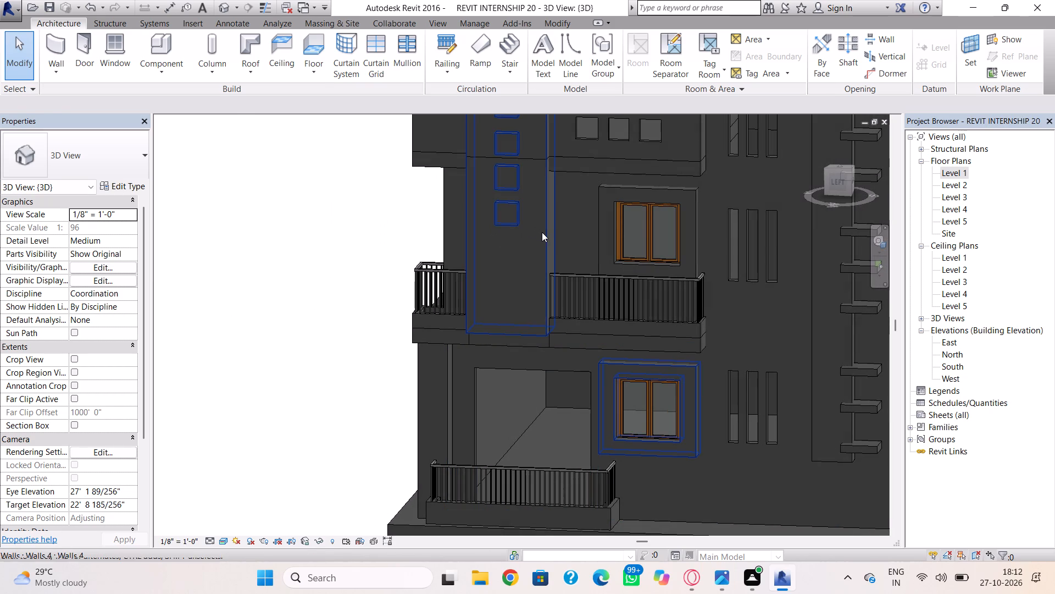
click(542, 232)
scroll(531, 235, down, 2)
middle_drag(531, 243, 554, 299)
scroll(431, 277, up, 2)
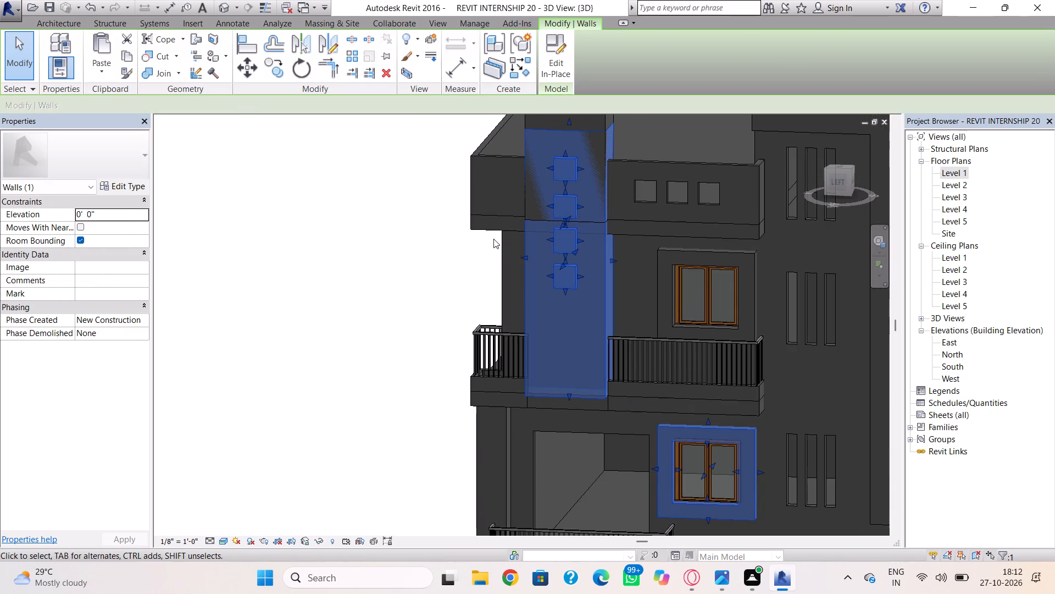
scroll(503, 237, down, 2)
middle_drag(513, 259, 515, 273)
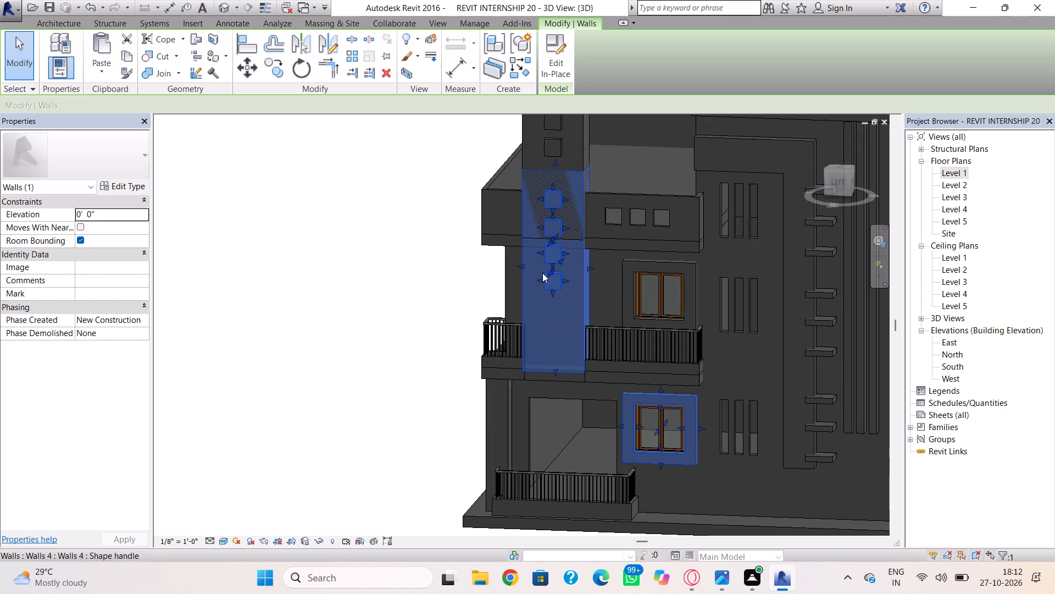
shift+right_drag(542, 273, 572, 266)
drag(521, 271, 517, 271)
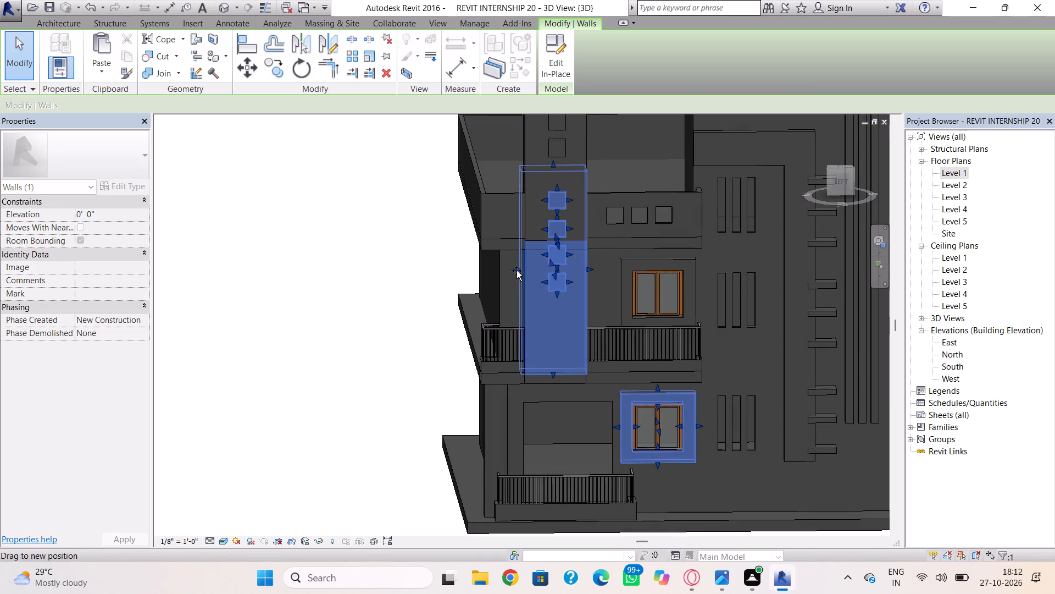
drag(517, 271, 513, 273)
drag(588, 267, 583, 269)
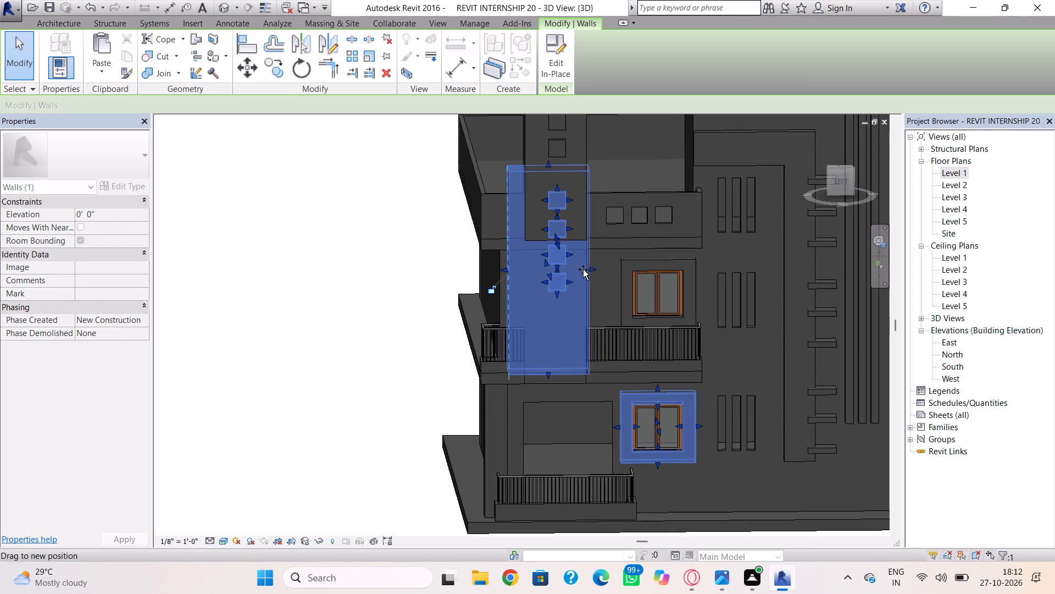
drag(583, 269, 571, 279)
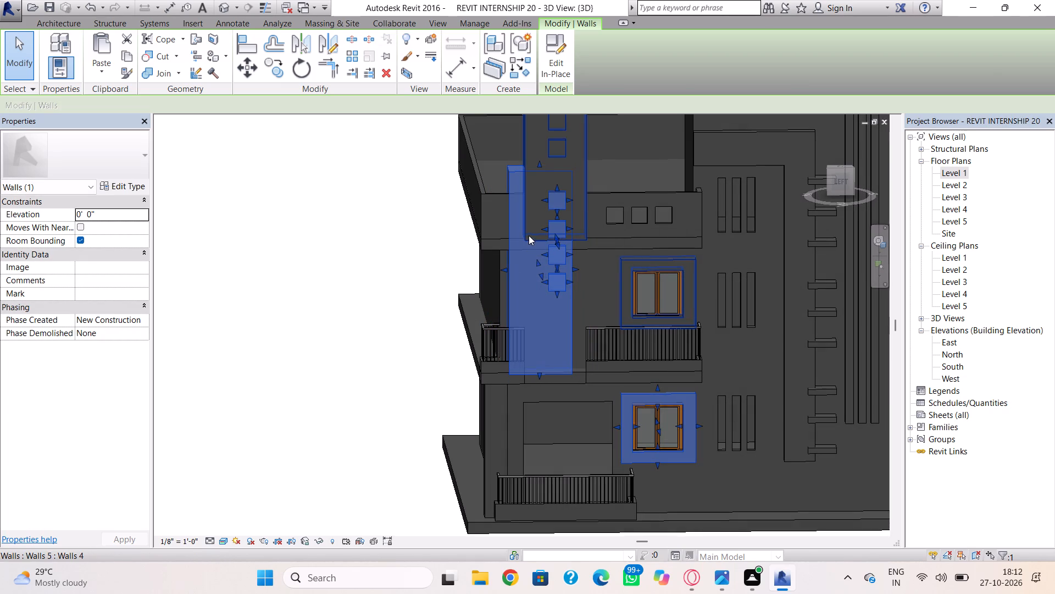
Shift the upper tall panel's two vertical side edges toward the rear corner, roughly in line with the lower panel.
click(529, 235)
drag(520, 139, 514, 140)
drag(592, 135, 568, 153)
key(Escape)
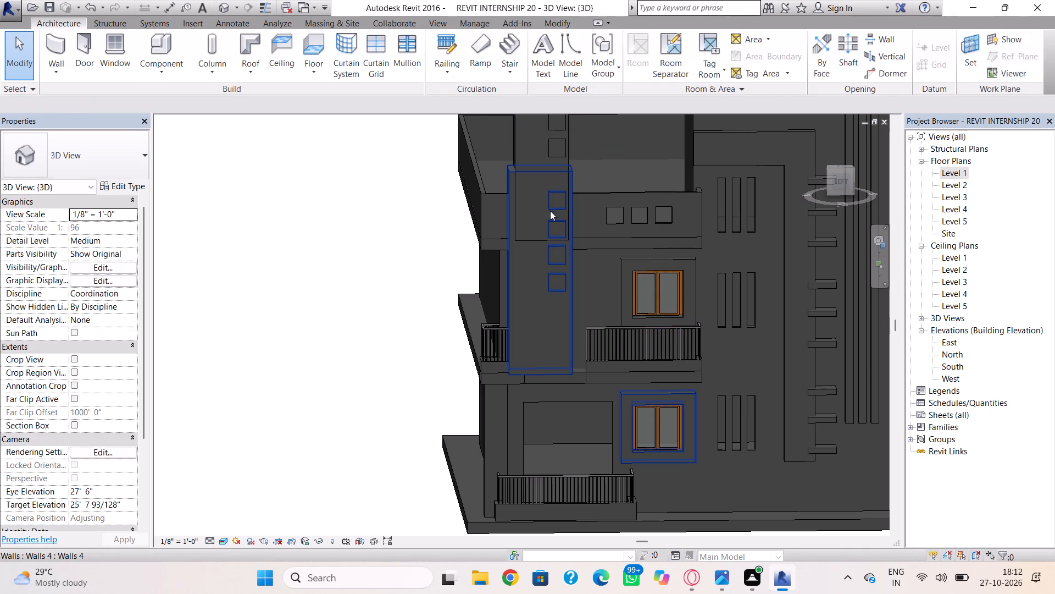
Shift the top two square blocks on the lower tall panel toward the rear corner, keeping them square and aligned vertically.
click(552, 205)
scroll(548, 210, up, 3)
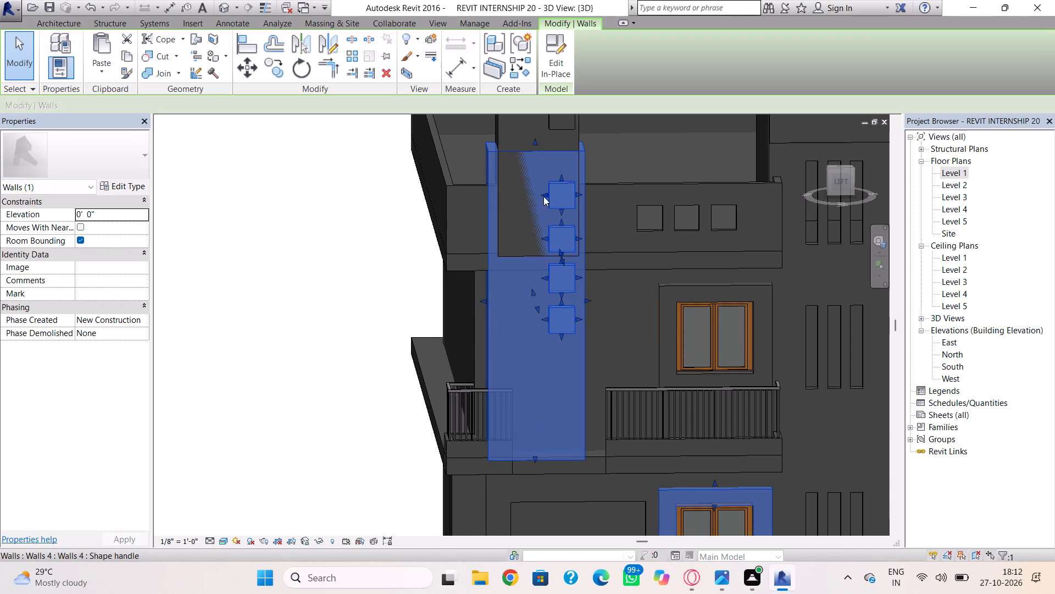
drag(543, 196, 512, 202)
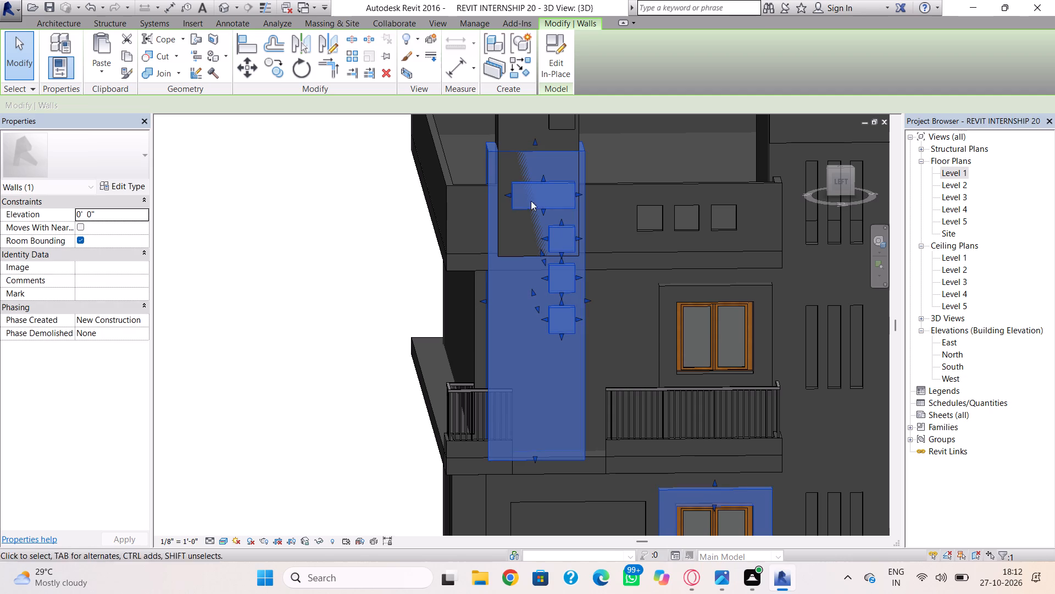
drag(580, 195, 559, 196)
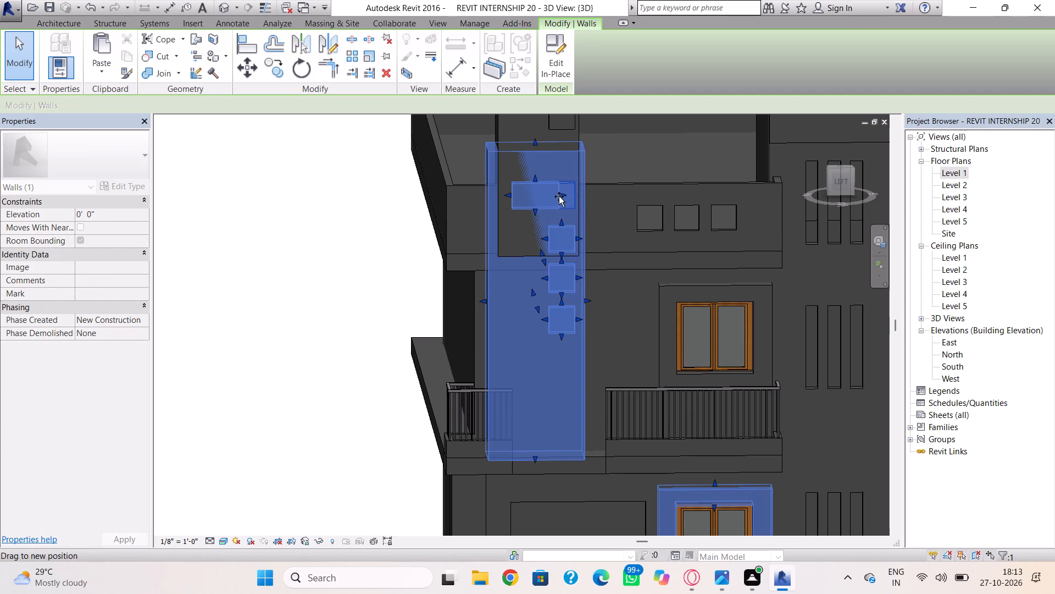
drag(559, 196, 557, 200)
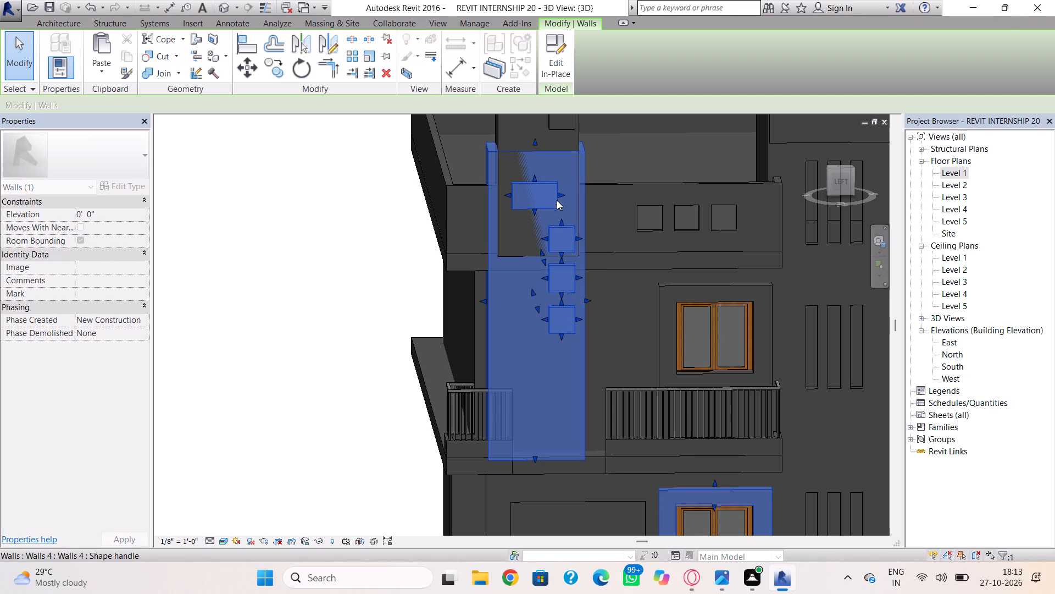
drag(560, 193, 552, 196)
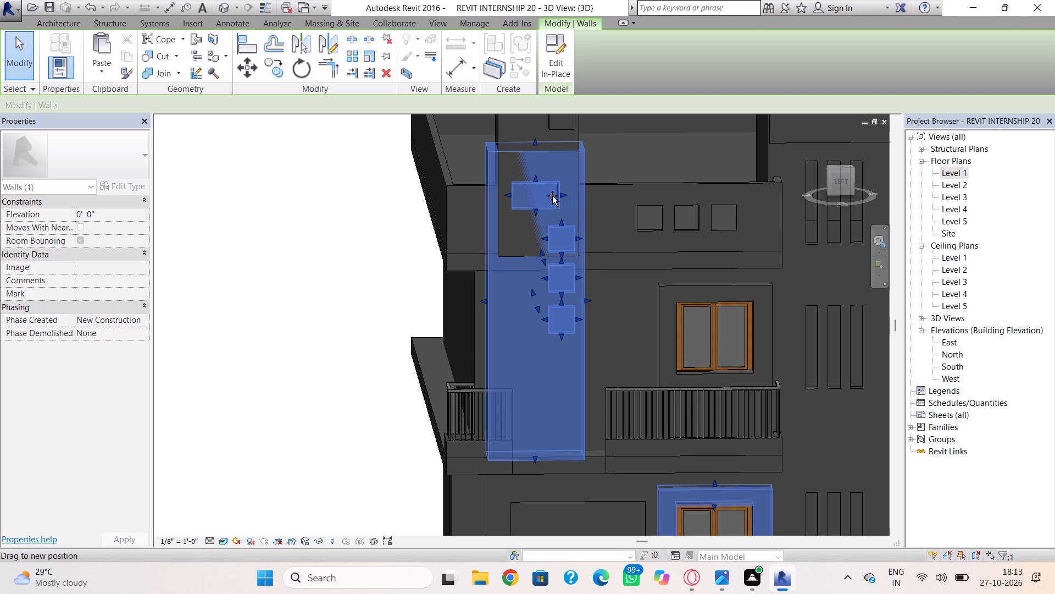
drag(552, 196, 546, 199)
drag(505, 196, 520, 198)
drag(547, 238, 523, 243)
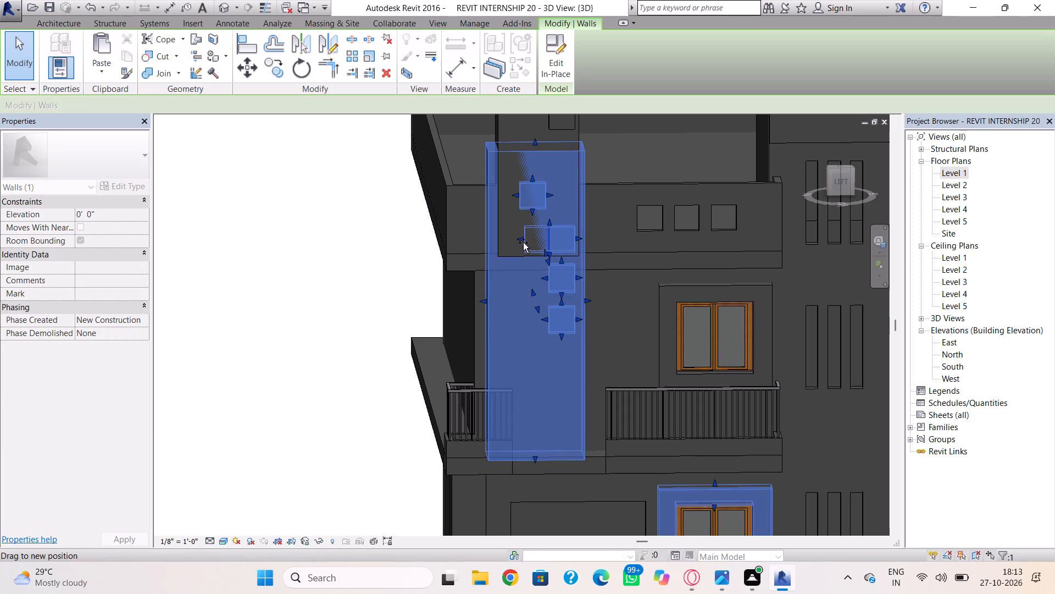
drag(523, 243, 520, 243)
drag(575, 236, 545, 245)
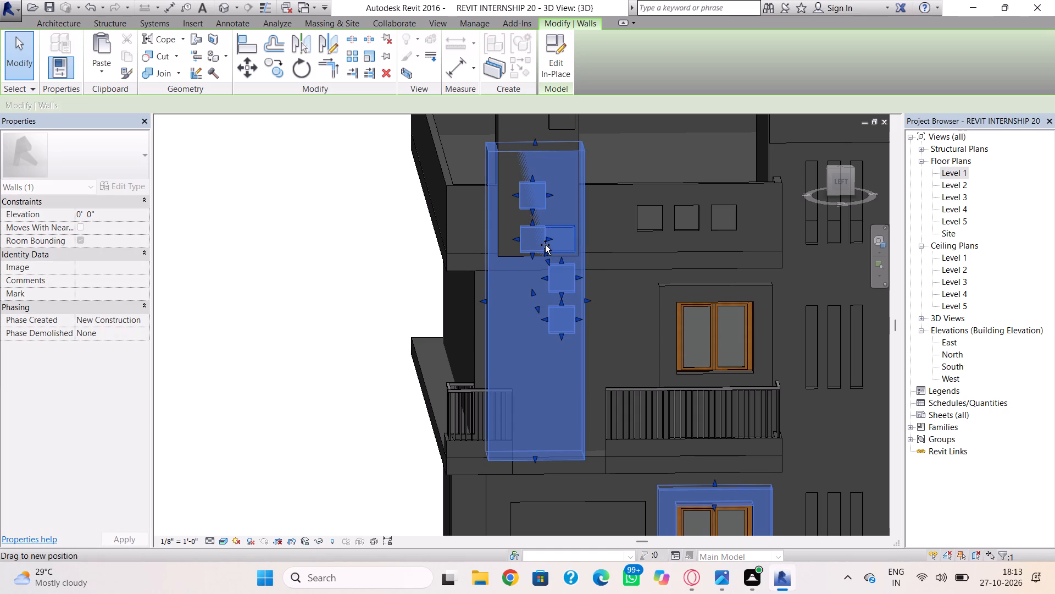
drag(545, 245, 546, 245)
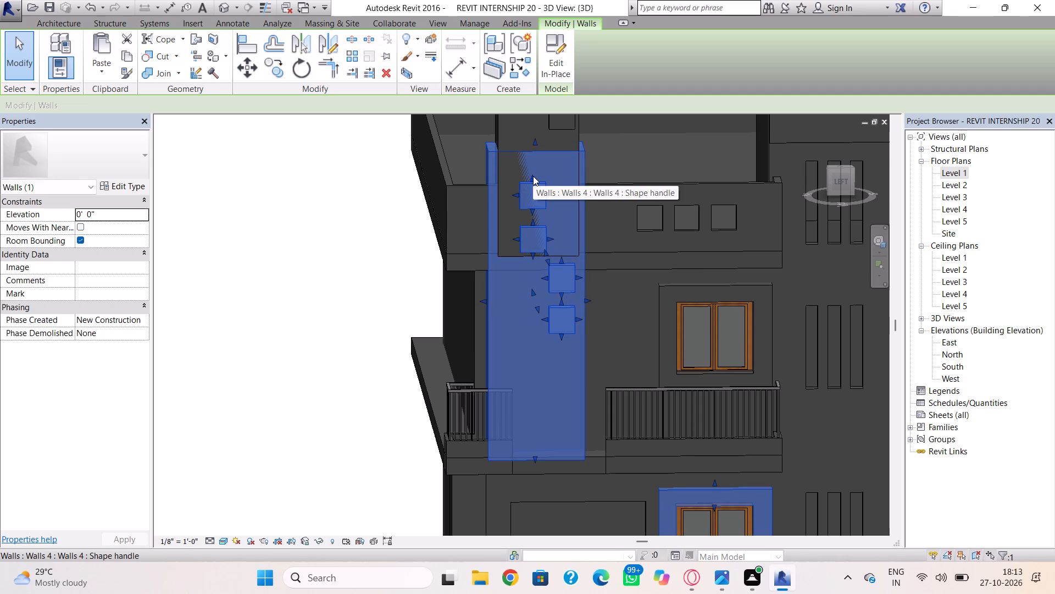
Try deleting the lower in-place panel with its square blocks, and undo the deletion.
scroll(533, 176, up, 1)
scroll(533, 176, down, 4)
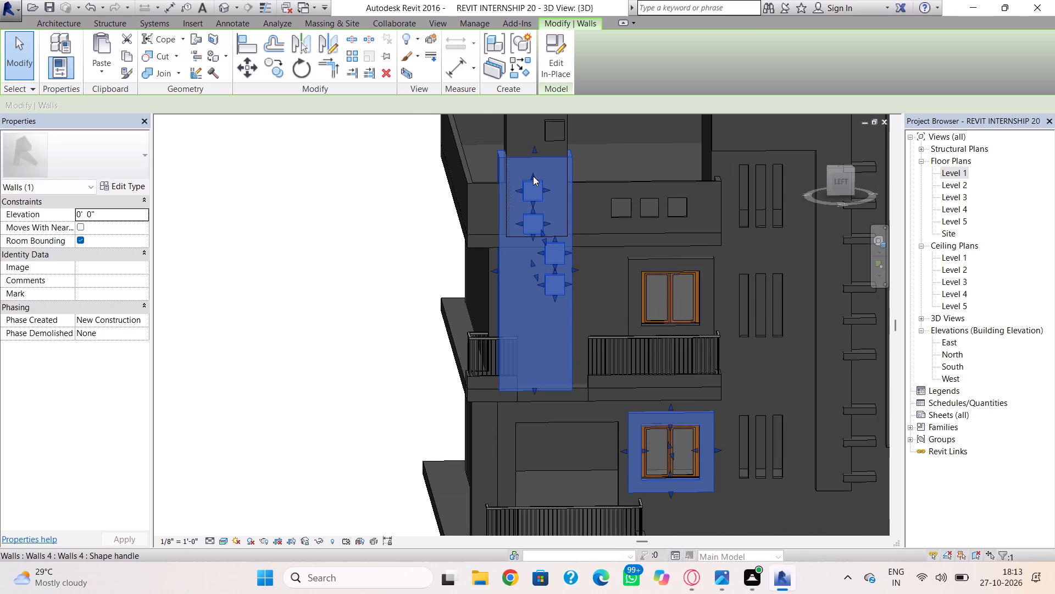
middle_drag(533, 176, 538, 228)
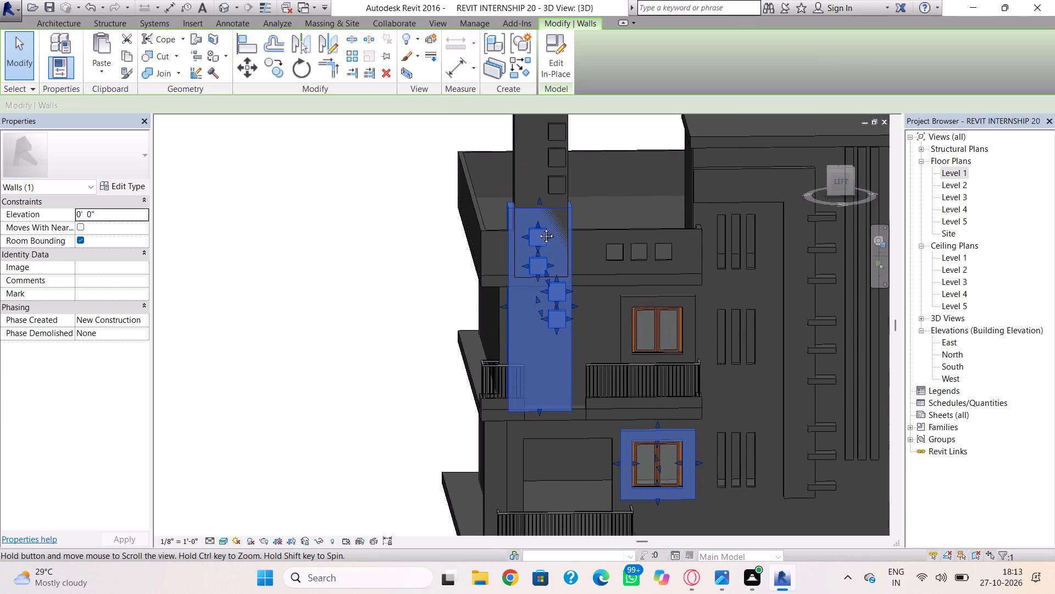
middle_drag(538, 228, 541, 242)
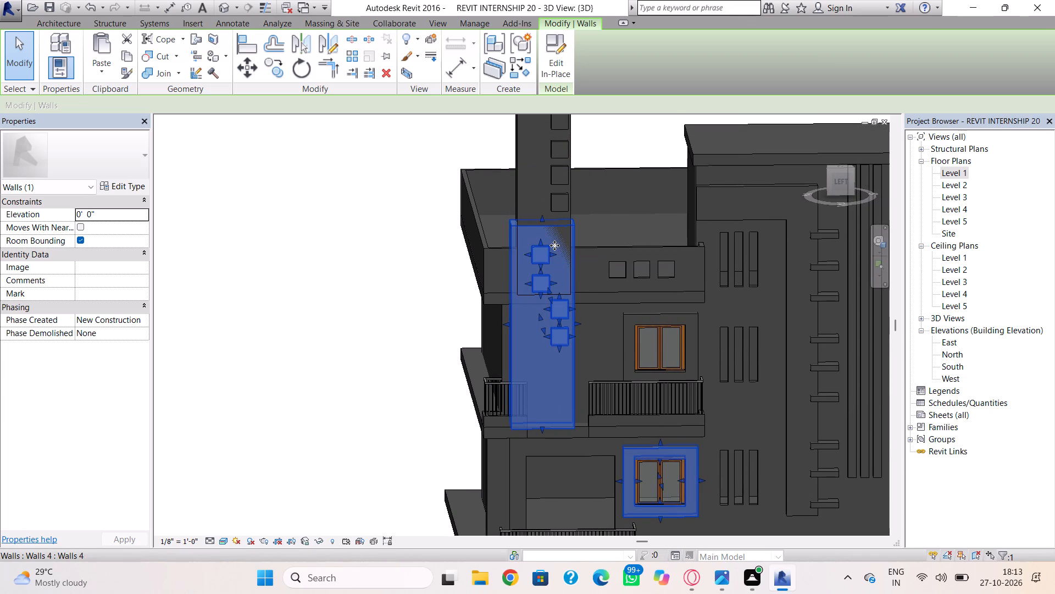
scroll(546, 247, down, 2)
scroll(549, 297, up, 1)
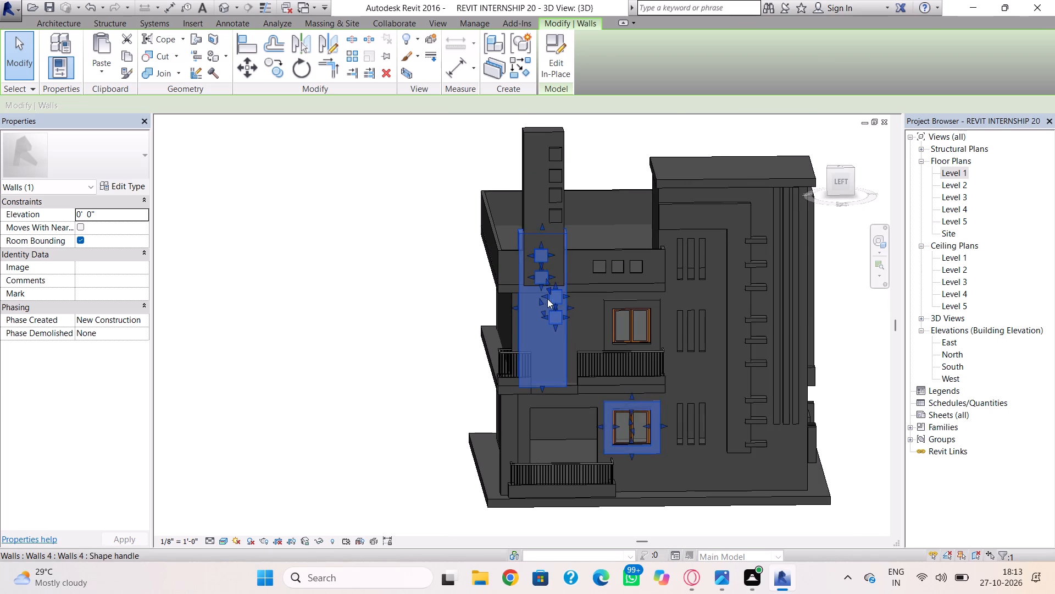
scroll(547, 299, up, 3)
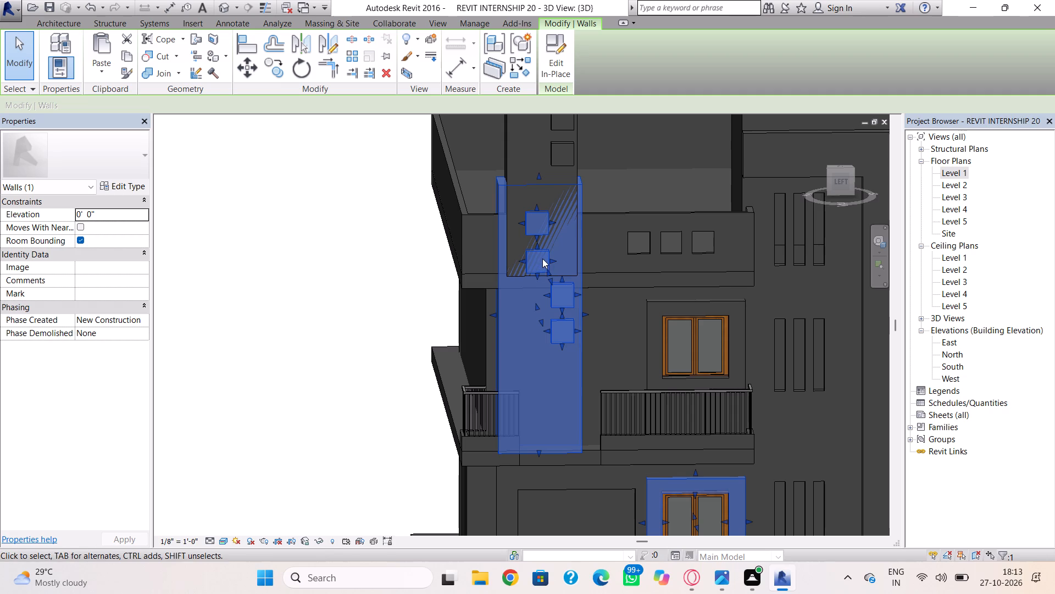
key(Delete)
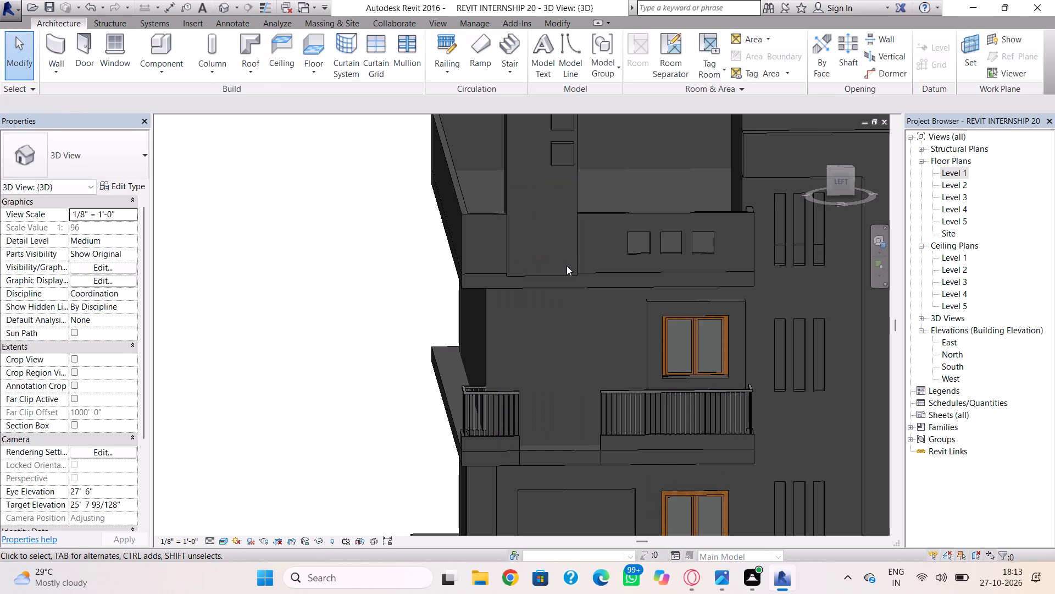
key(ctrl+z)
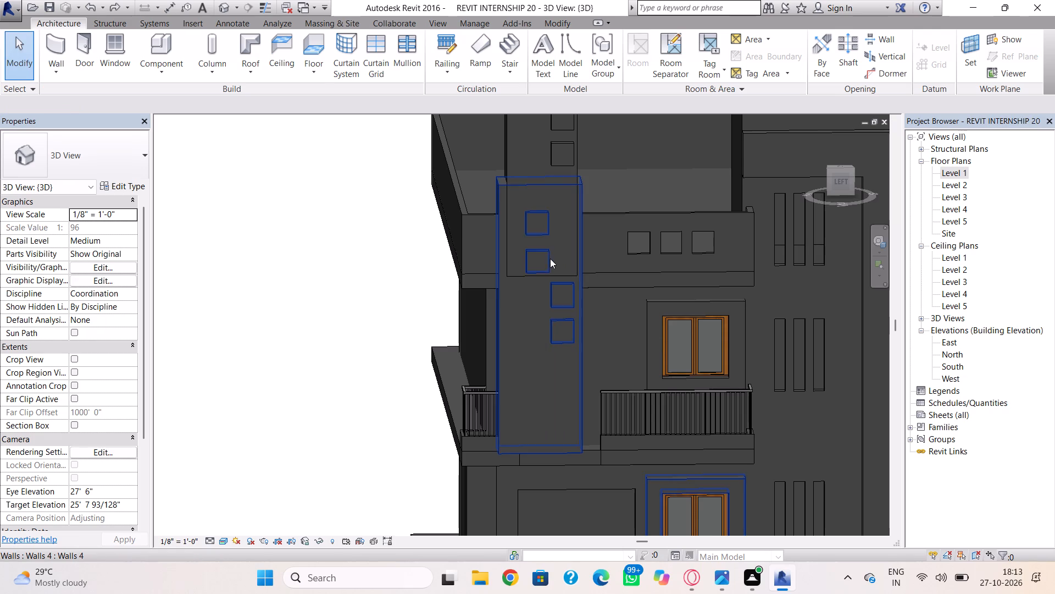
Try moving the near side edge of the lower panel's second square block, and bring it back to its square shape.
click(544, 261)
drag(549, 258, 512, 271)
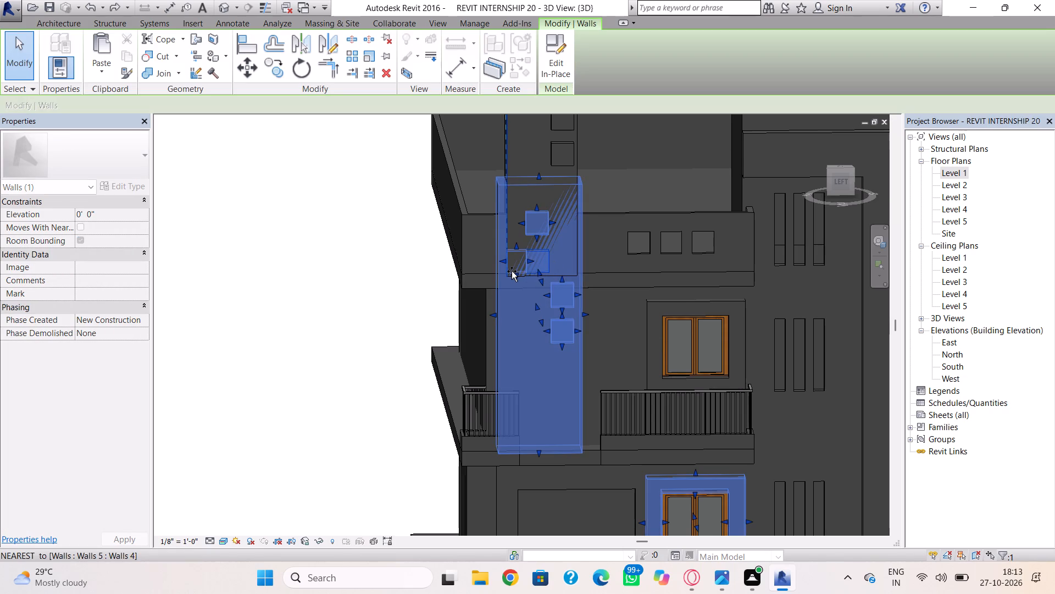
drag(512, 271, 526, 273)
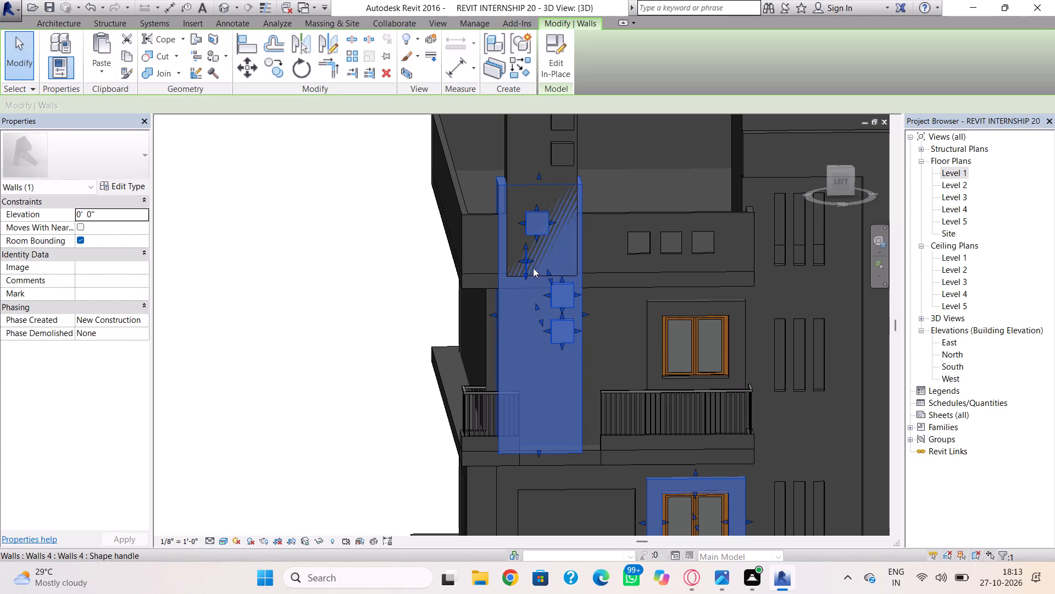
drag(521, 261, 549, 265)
Shift the lower panel's third and fourth square blocks toward the rear corner, aligned beneath the top two blocks.
drag(548, 293, 530, 298)
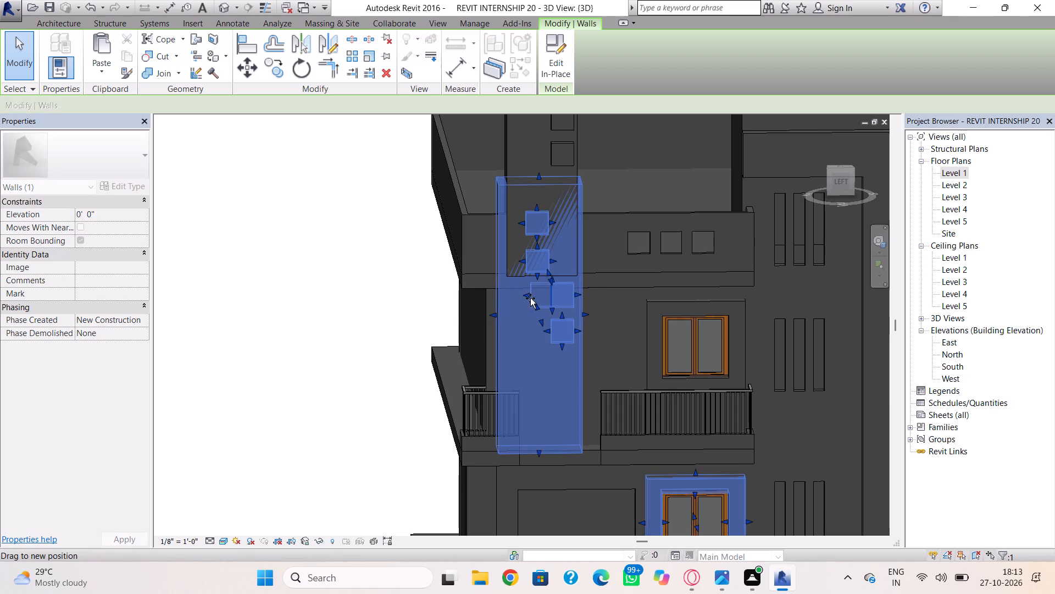
drag(530, 298, 526, 300)
drag(576, 293, 554, 298)
drag(554, 298, 548, 300)
scroll(556, 332, up, 3)
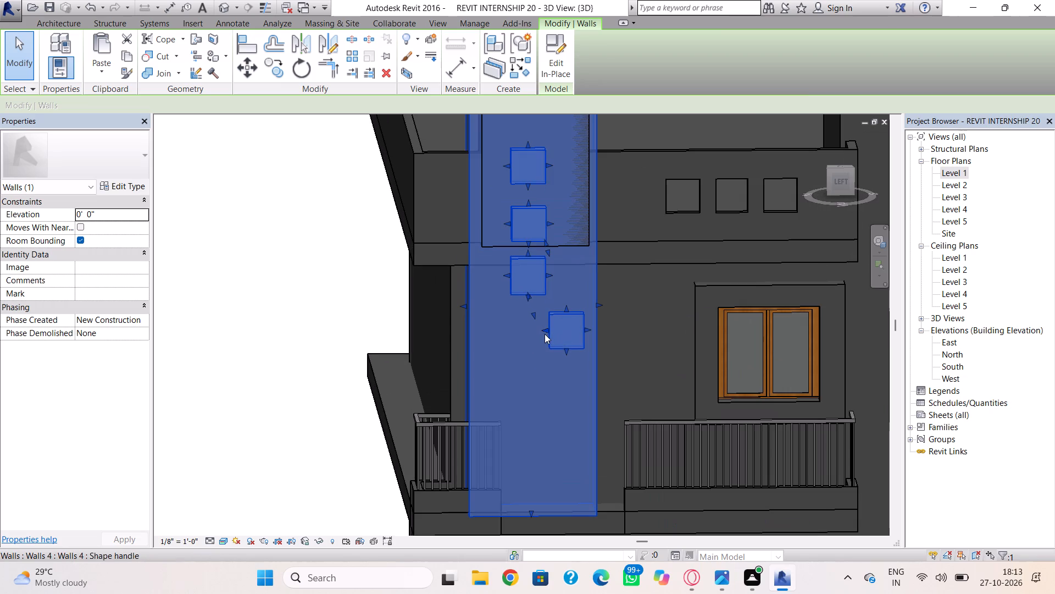
drag(545, 334, 514, 340)
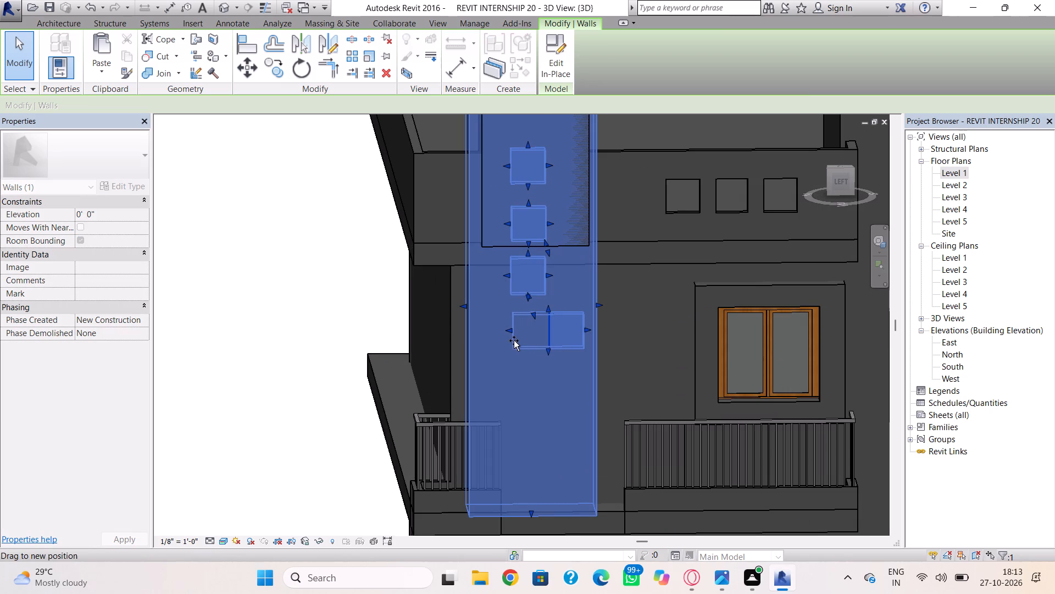
drag(514, 340, 512, 341)
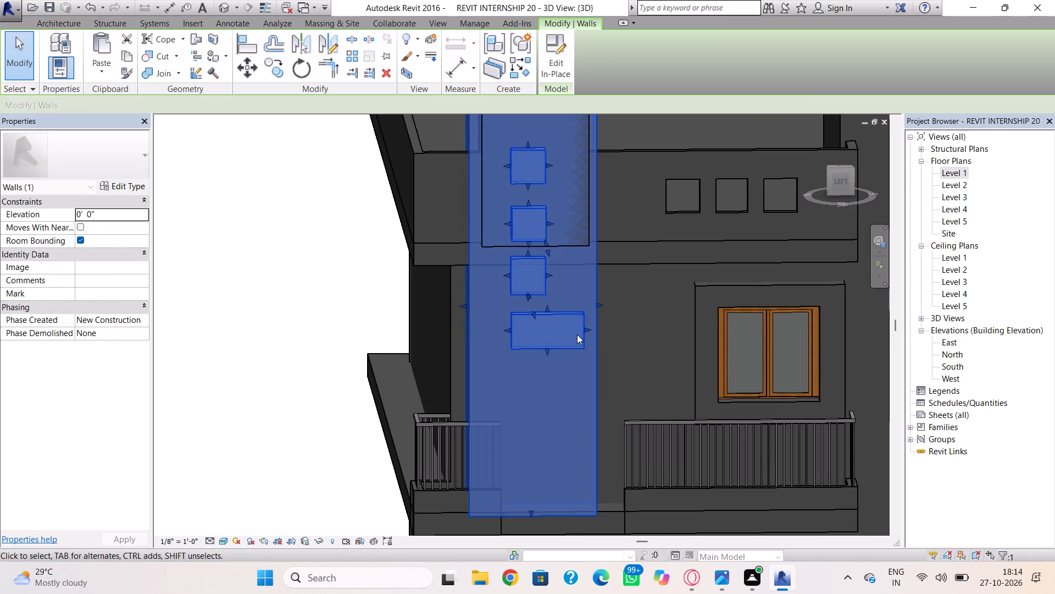
drag(584, 331, 547, 335)
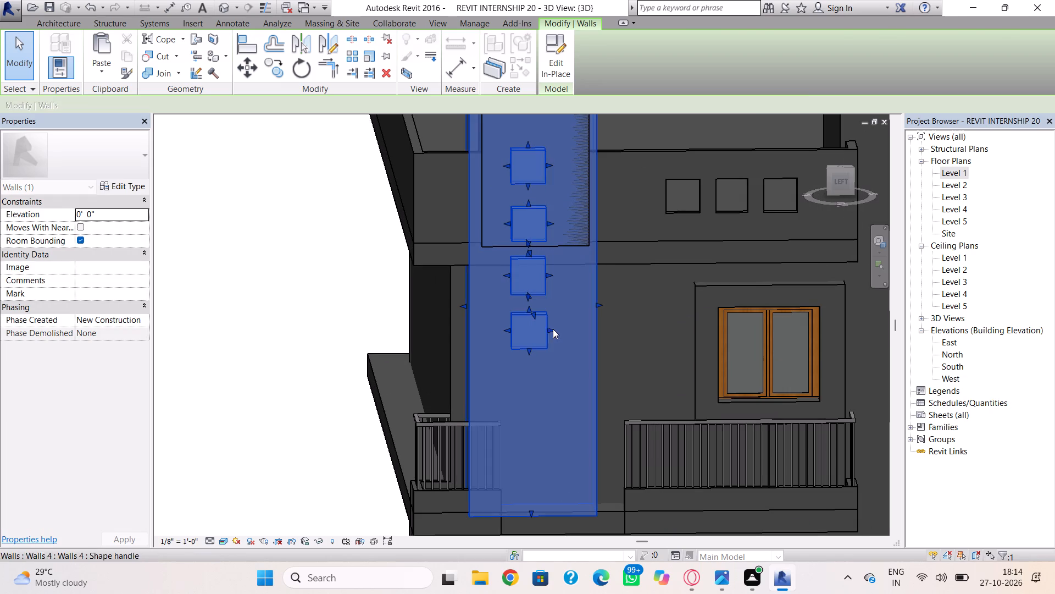
click(570, 310)
Examine the shifted panels and their column of square blocks at an angle and from the back of the building.
scroll(563, 302, down, 1)
middle_drag(563, 303, 552, 379)
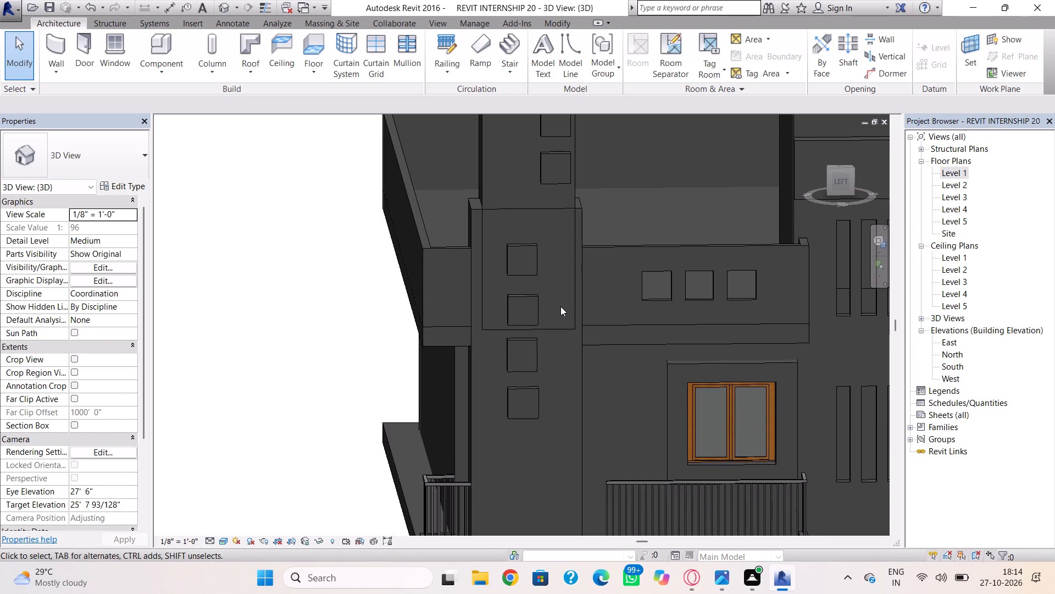
shift+right_drag(560, 306, 469, 325)
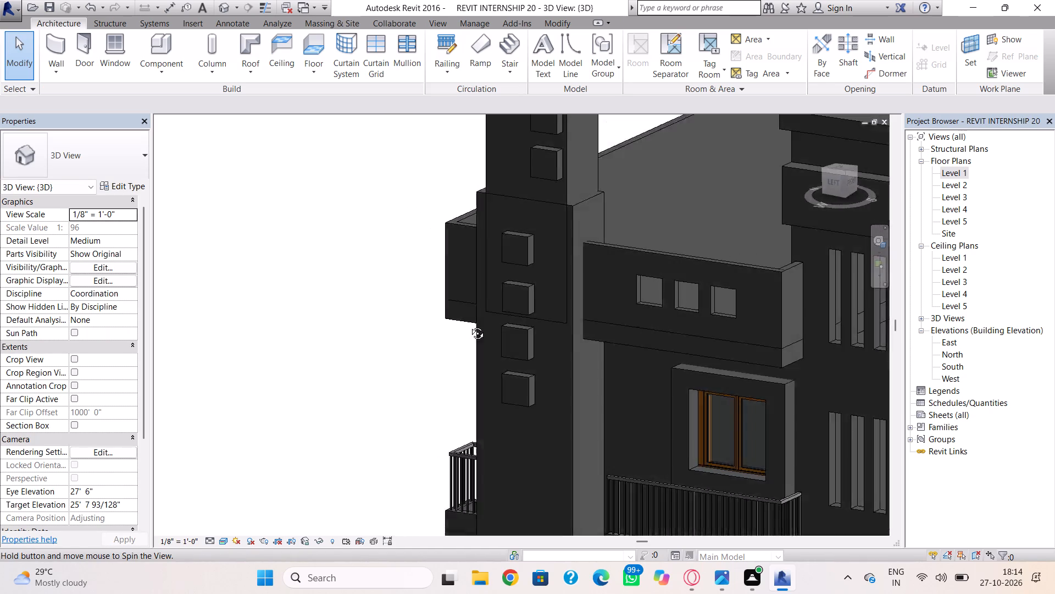
shift+right_drag(469, 325, 749, 335)
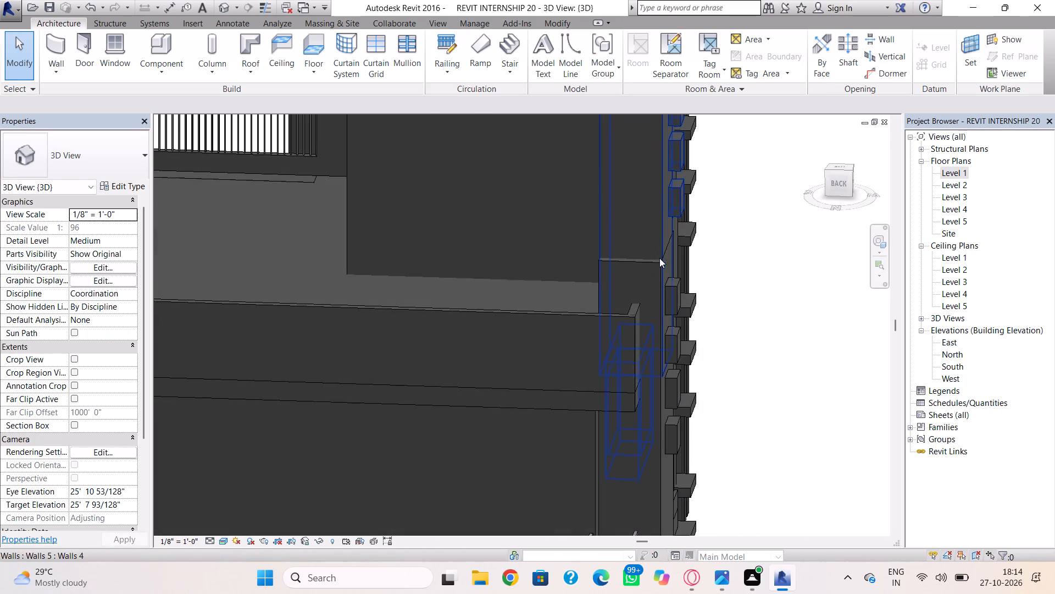
Delete the left facade's upper and lower tall in-place panels, together with their square blocks and attached window frames.
click(660, 240)
drag(601, 186, 653, 219)
click(748, 272)
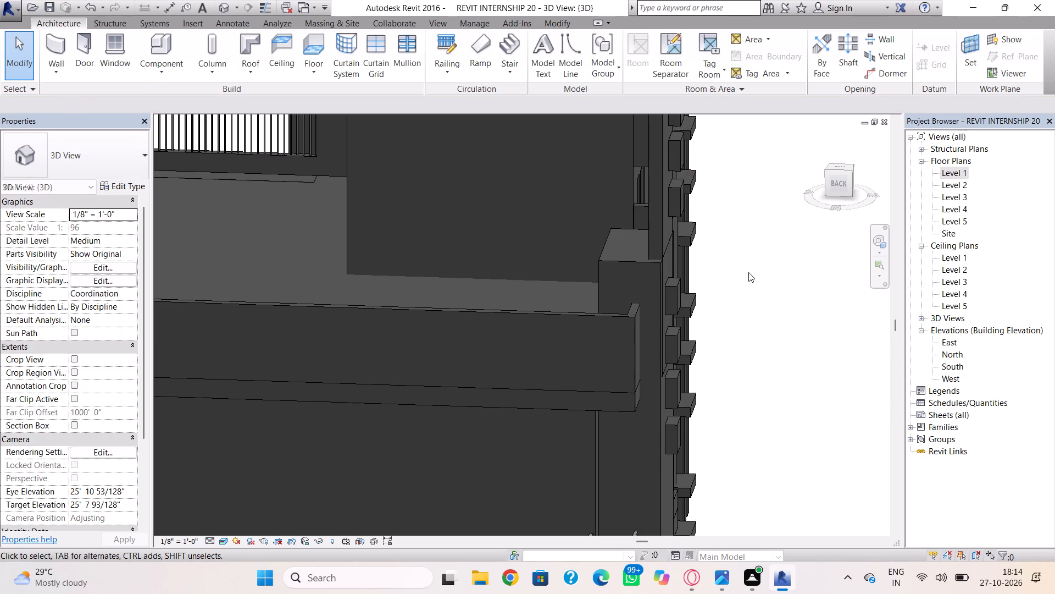
shift+right_drag(752, 277, 648, 272)
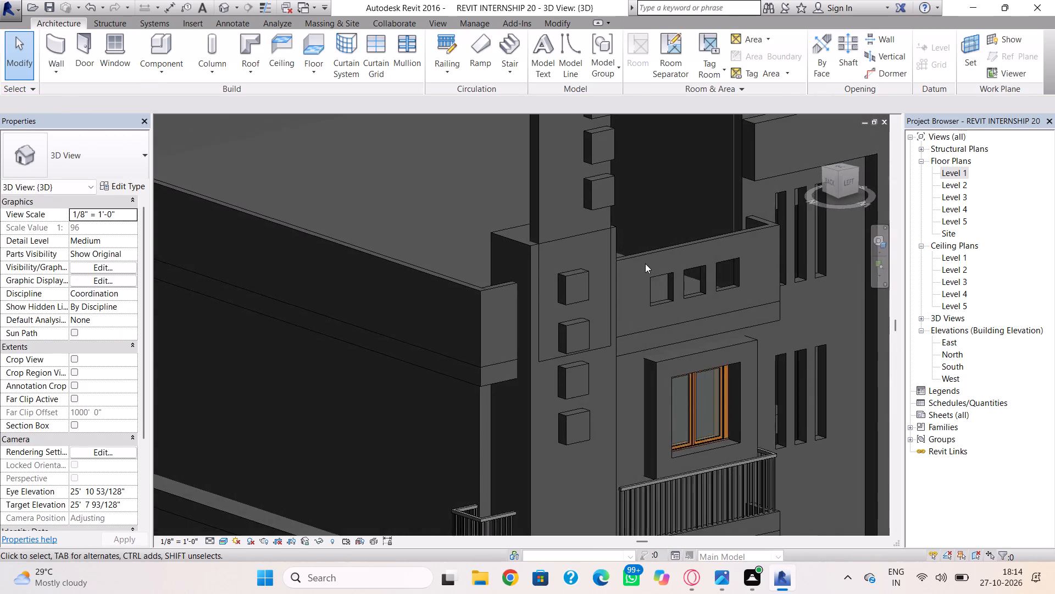
scroll(645, 263, down, 3)
shift+right_drag(743, 317, 706, 322)
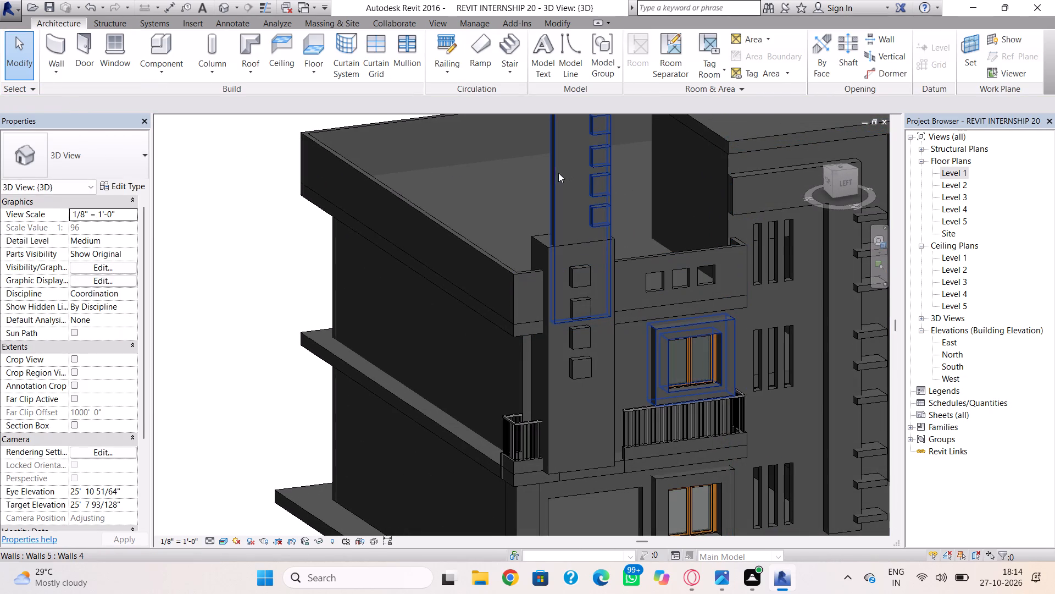
click(552, 177)
key(Delete)
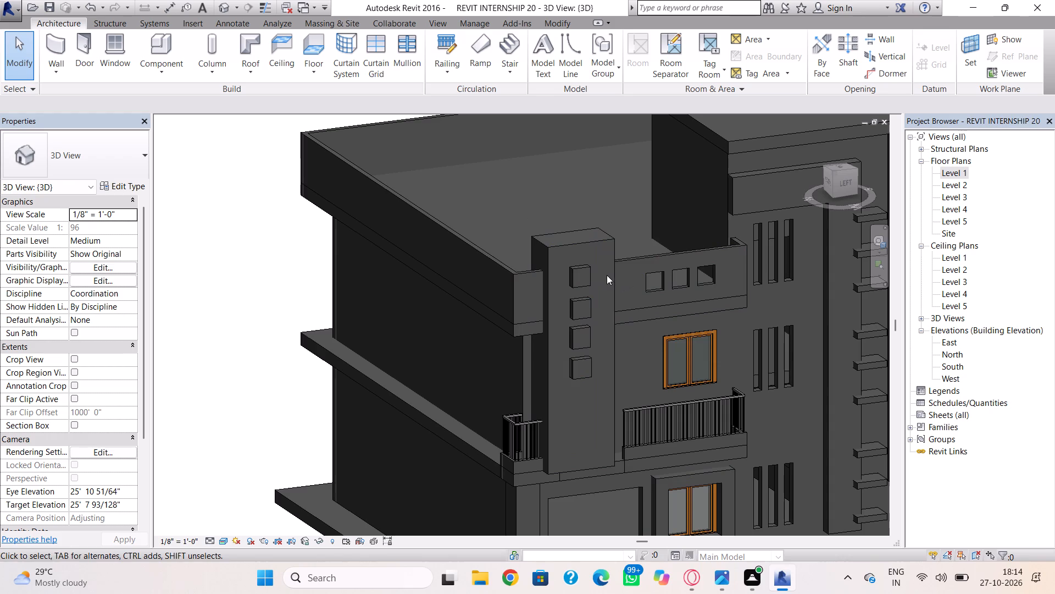
click(619, 302)
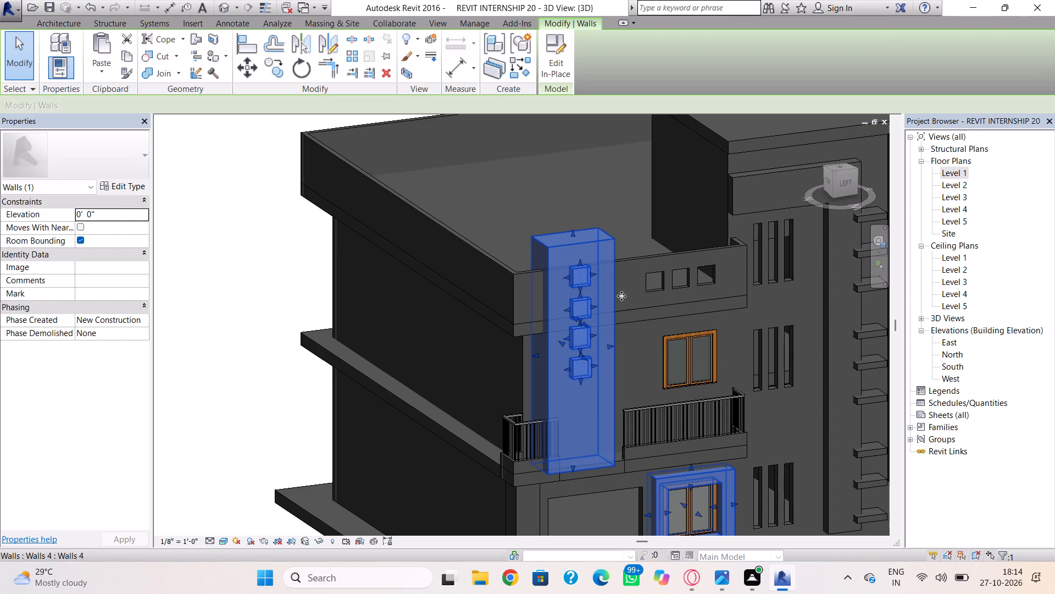
key(Delete)
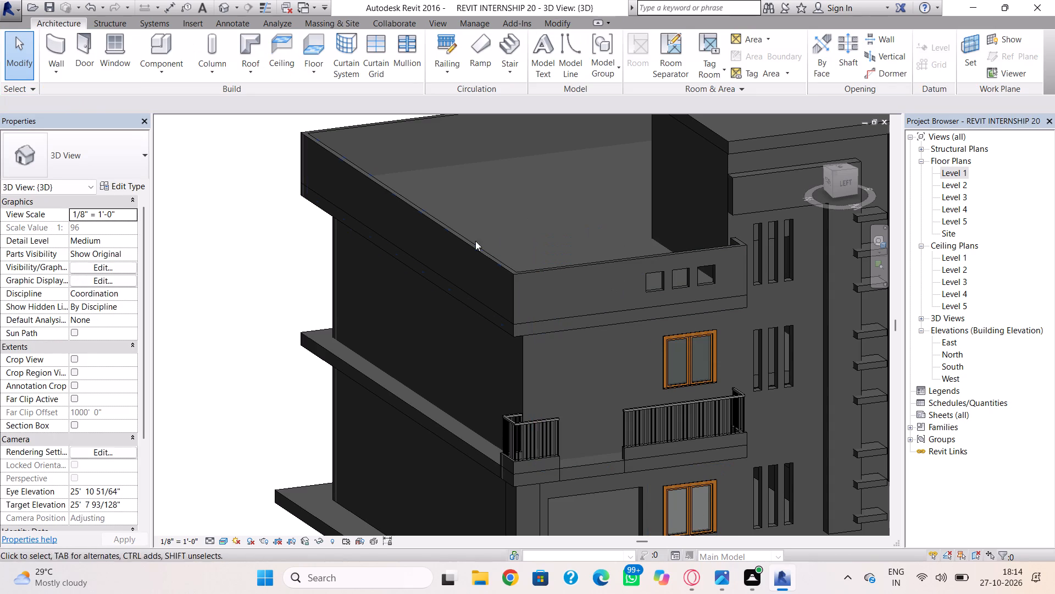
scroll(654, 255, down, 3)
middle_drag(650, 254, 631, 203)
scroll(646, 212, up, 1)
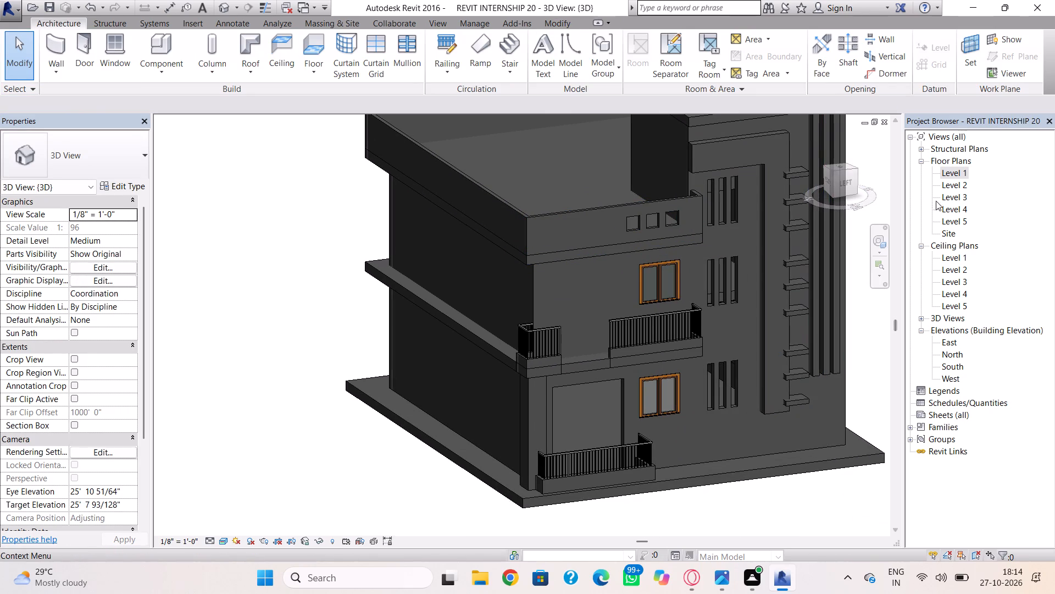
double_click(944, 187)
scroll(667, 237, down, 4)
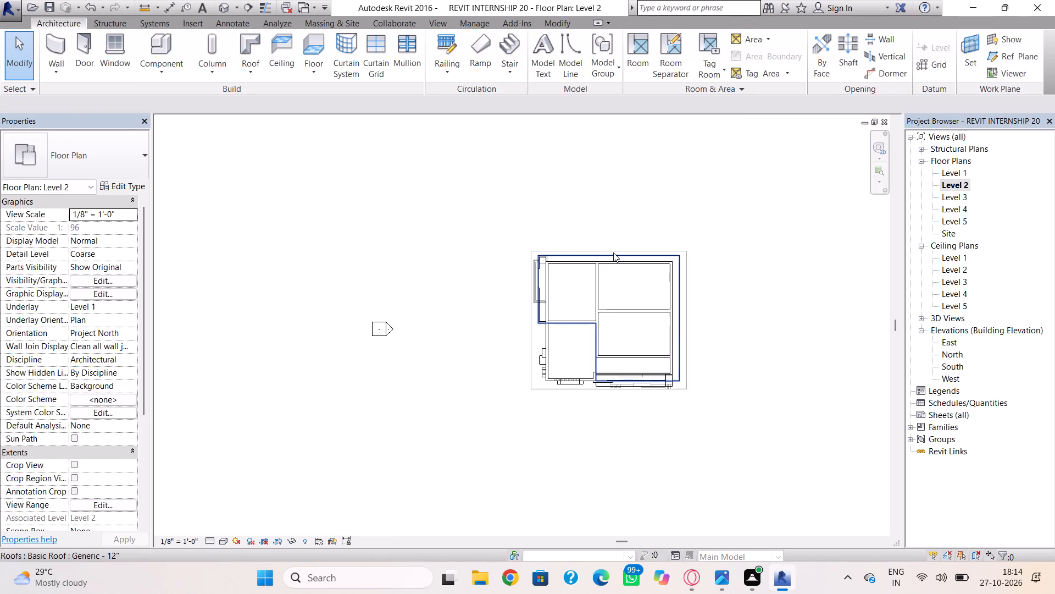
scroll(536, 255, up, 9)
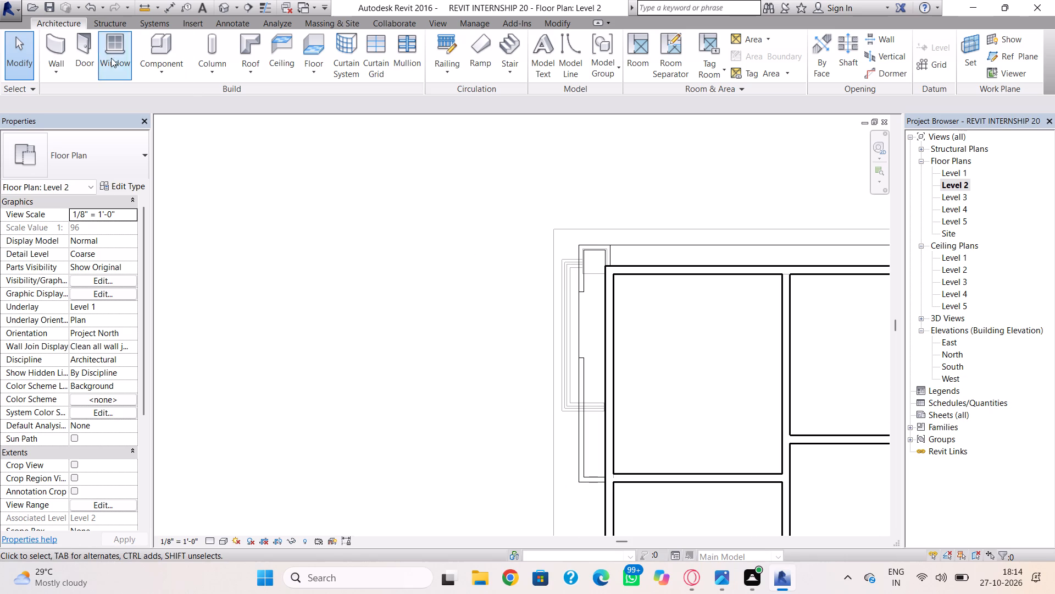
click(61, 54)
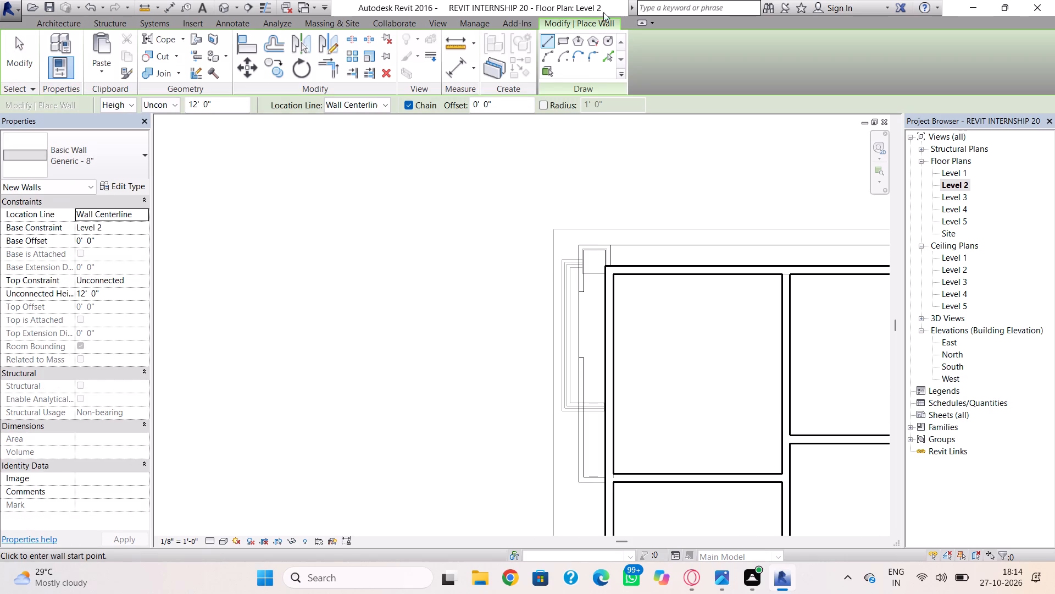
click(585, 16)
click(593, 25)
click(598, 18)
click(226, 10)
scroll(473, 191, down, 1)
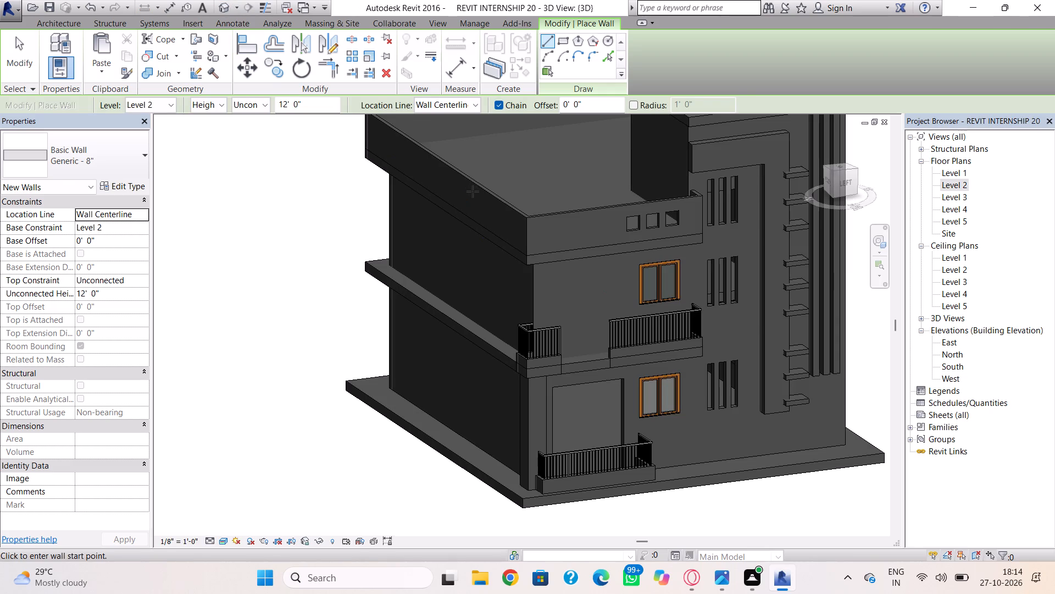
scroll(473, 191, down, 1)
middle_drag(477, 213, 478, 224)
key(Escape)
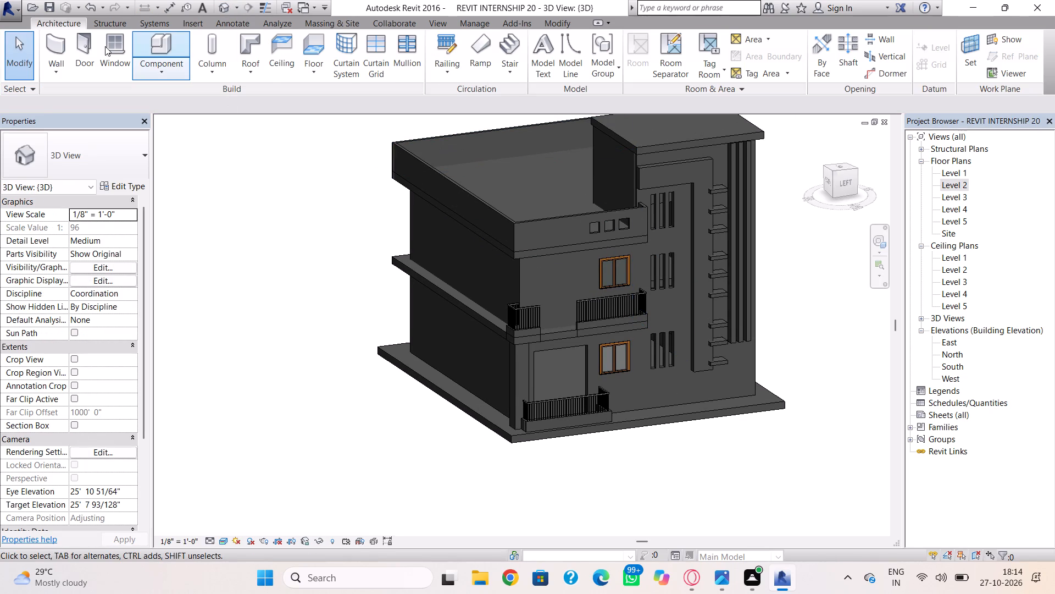
Start a new in-place component in the Walls category.
click(149, 67)
click(164, 116)
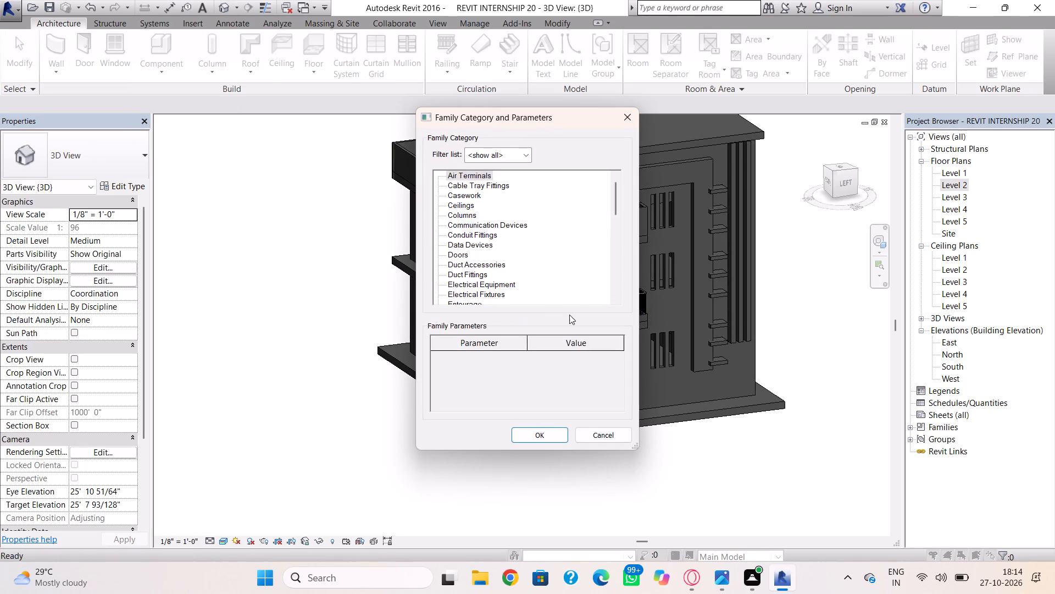
drag(617, 206, 625, 282)
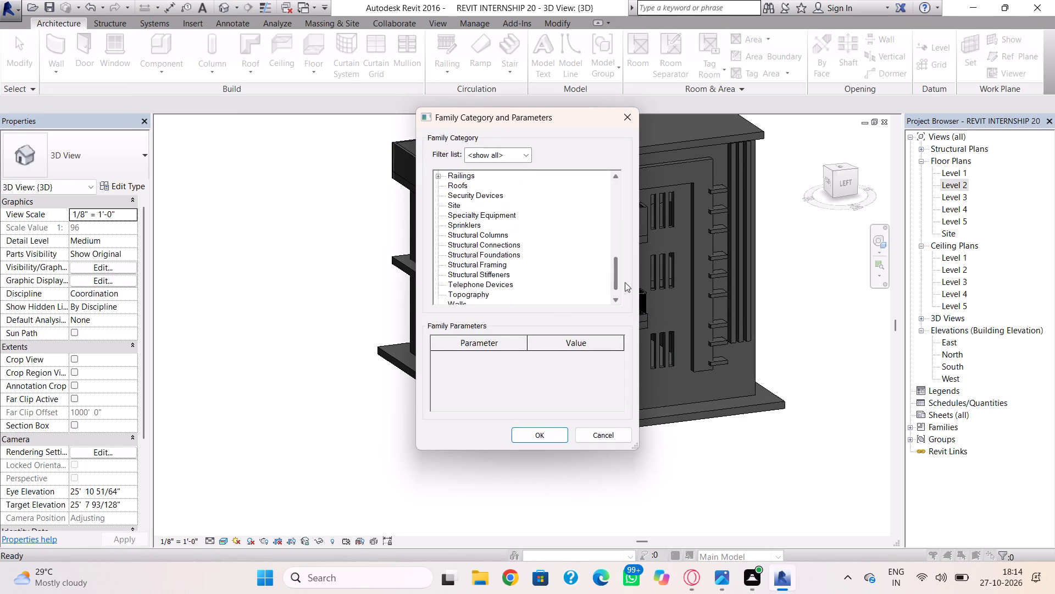
drag(625, 282, 626, 294)
click(454, 282)
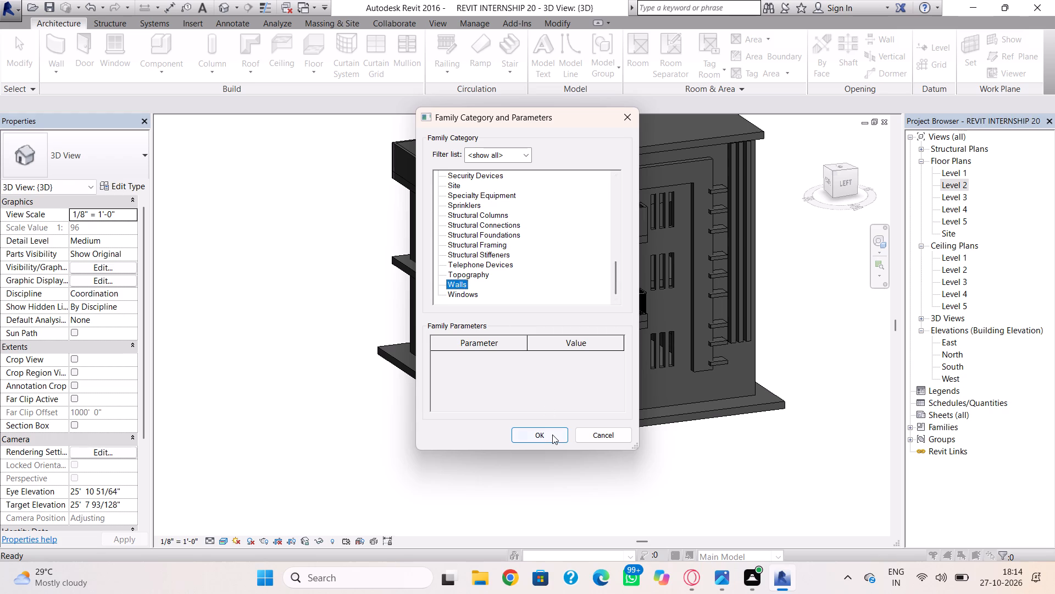
click(552, 435)
click(541, 316)
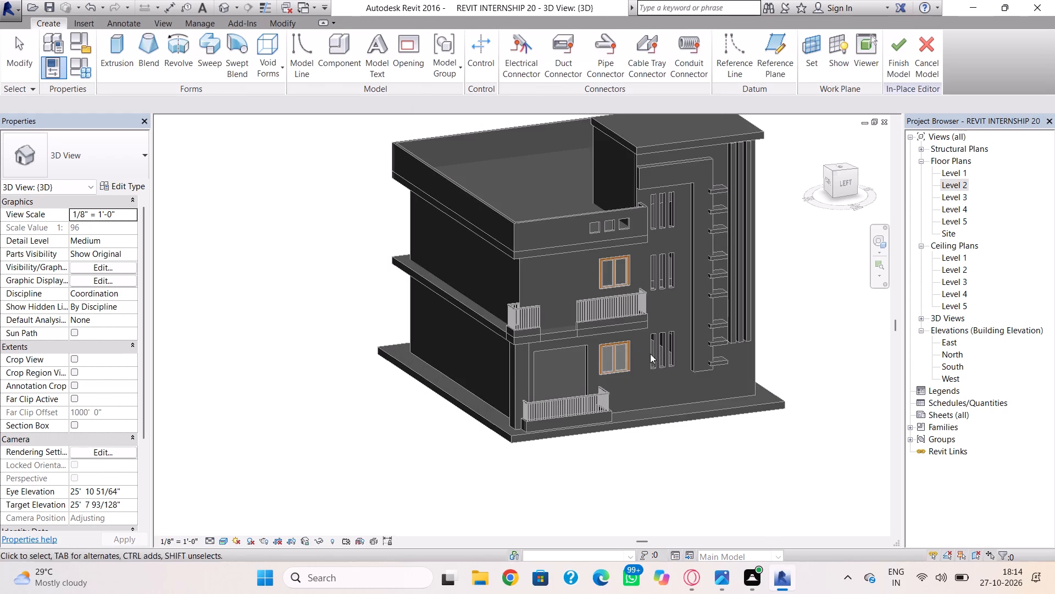
Set the work plane by picking the outer face of the left facade's roof parapet.
shift+right_drag(650, 354, 603, 308)
scroll(603, 306, up, 2)
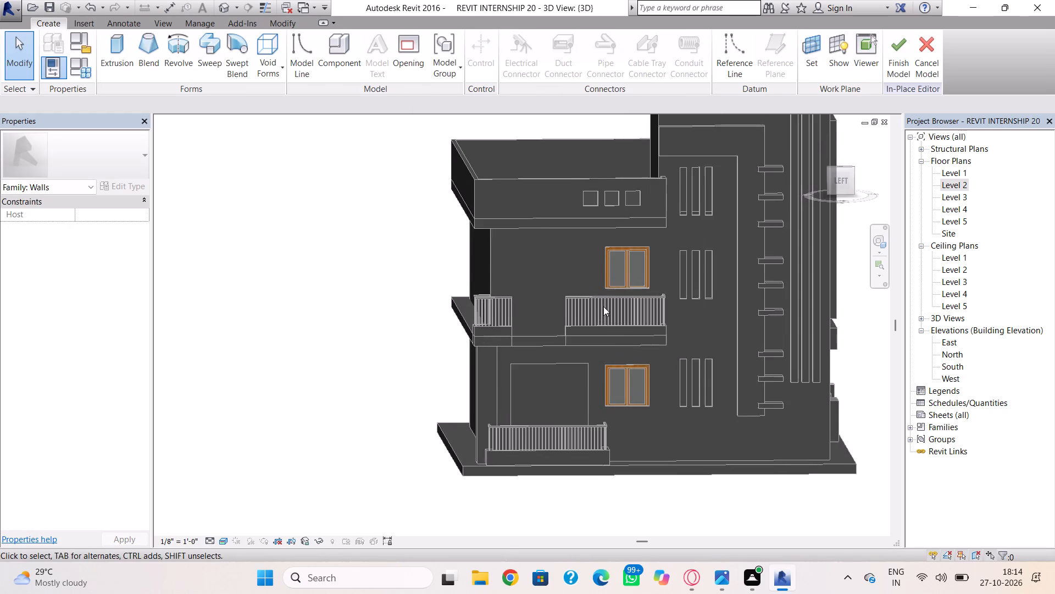
middle_drag(606, 317, 607, 368)
shift+right_drag(695, 367, 688, 349)
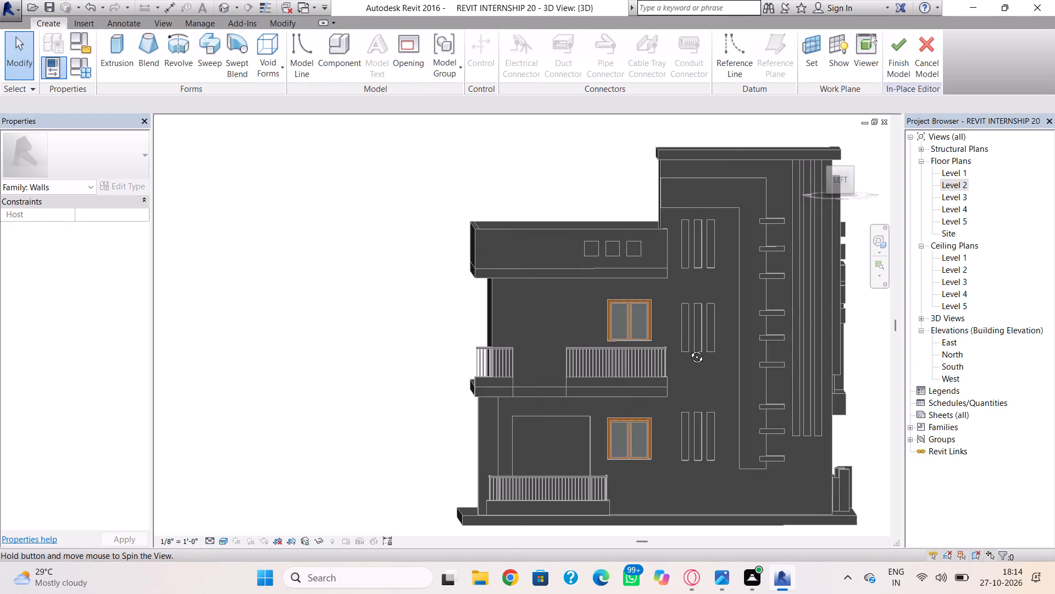
shift+right_drag(688, 349, 687, 349)
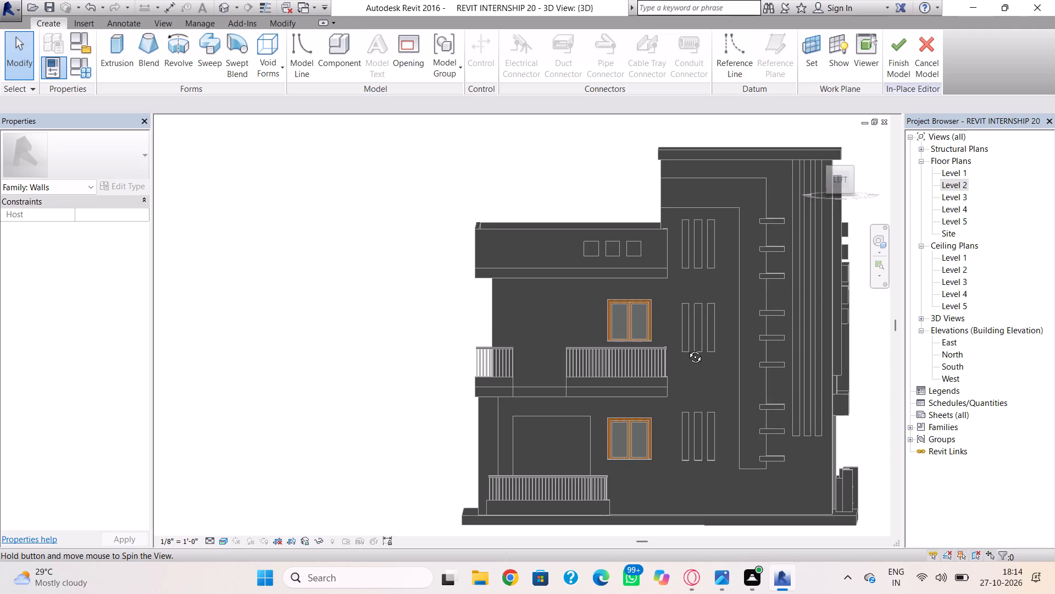
shift+right_drag(687, 349, 686, 344)
click(819, 47)
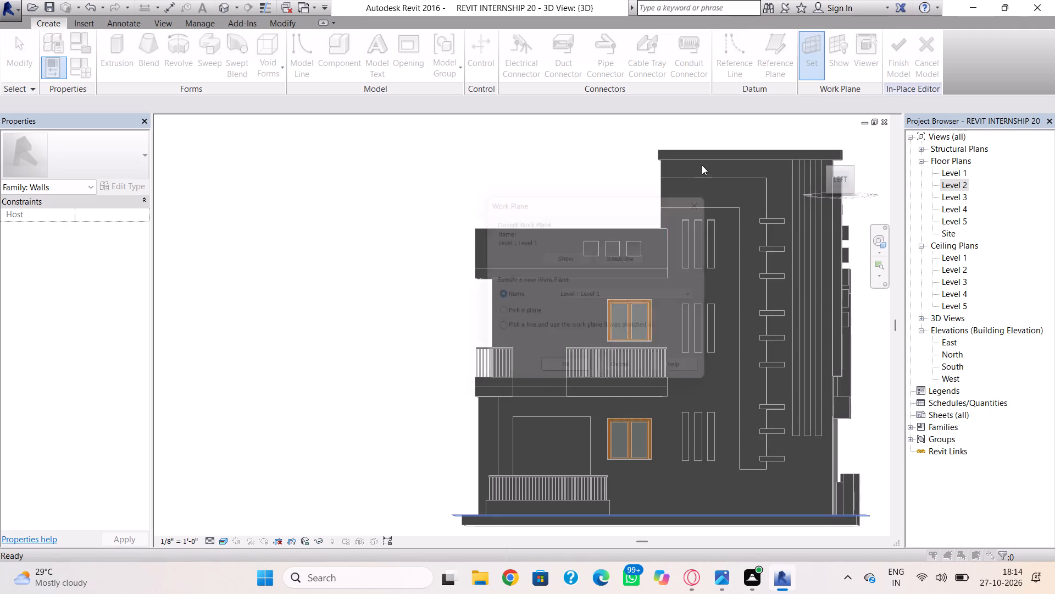
click(496, 313)
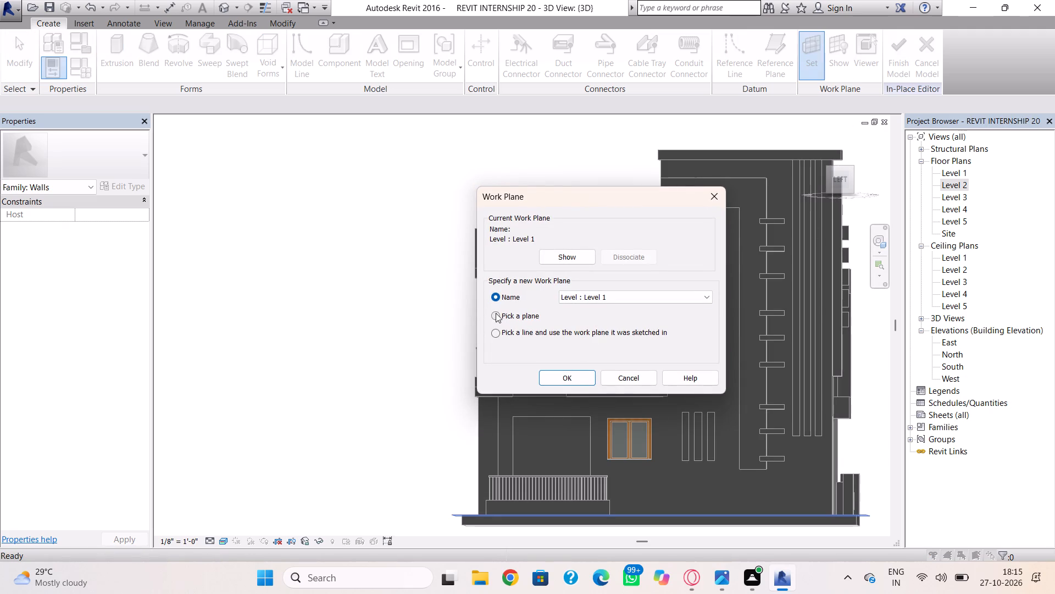
click(560, 377)
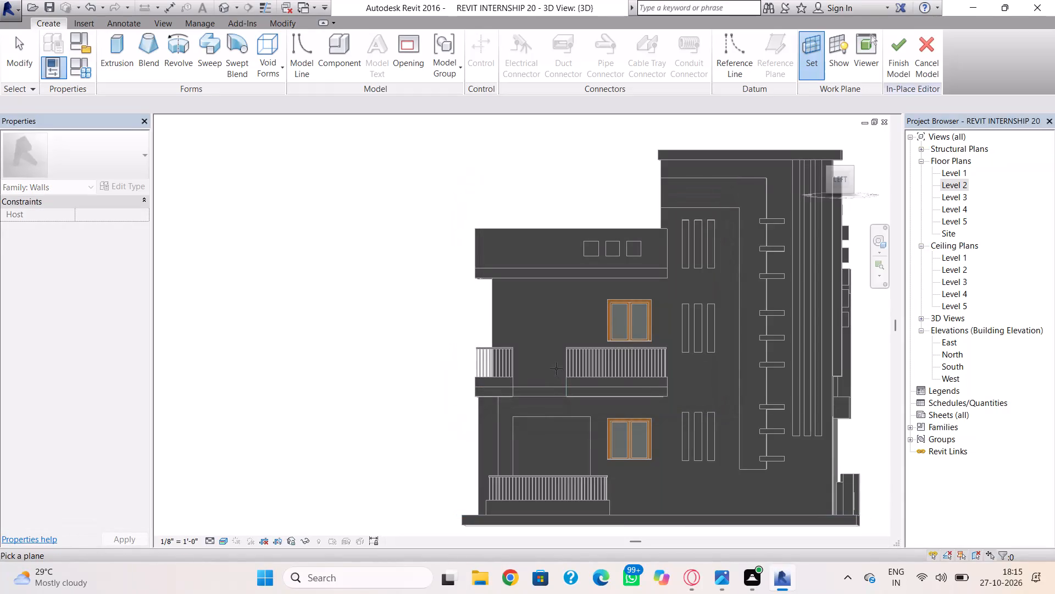
shift+right_click(552, 365)
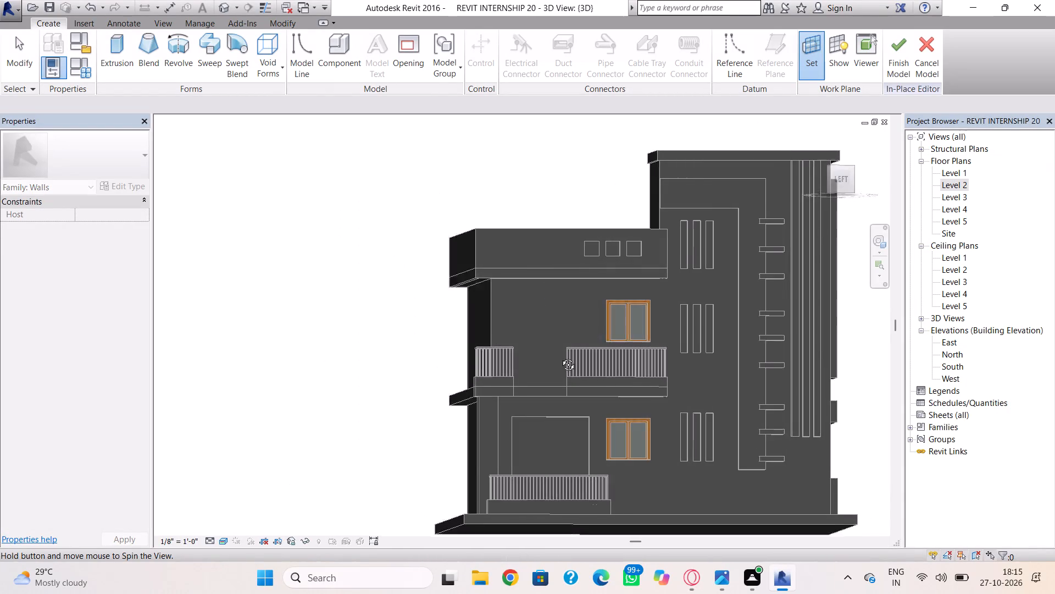
click(480, 234)
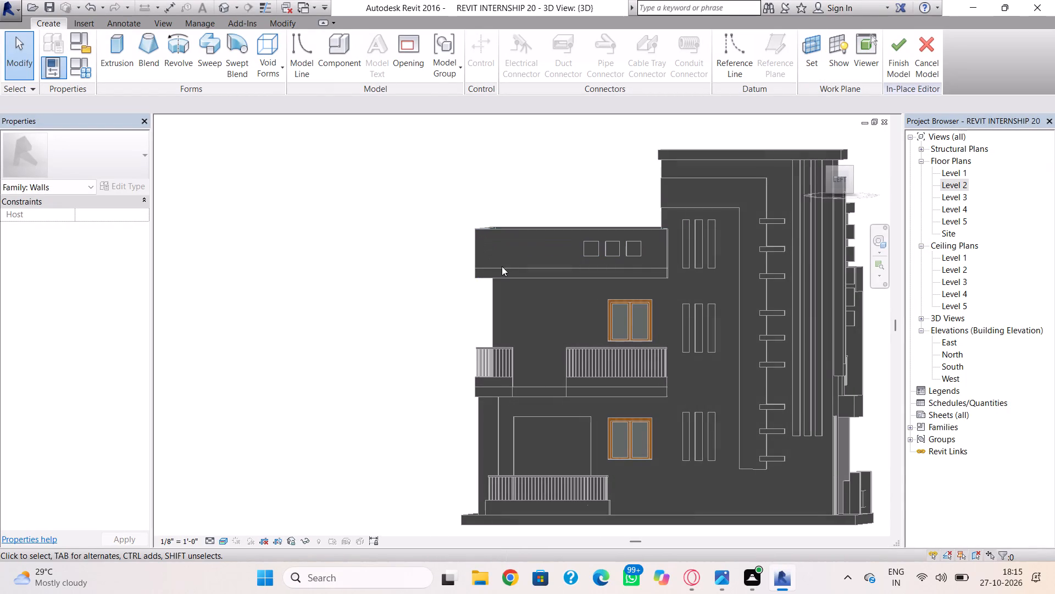
Sketch an extrusion rectangle about 6'-10" wide and 6'-11" high across the parapet near the rear corner, ending at the parapet's bottom edge.
shift+right_drag(443, 255, 450, 254)
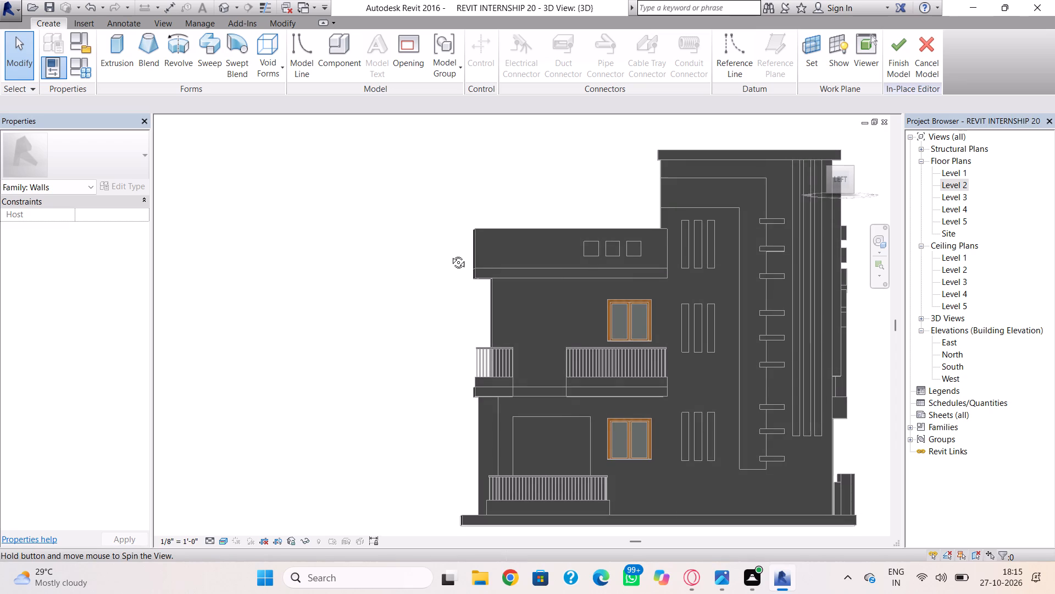
shift+right_drag(450, 254, 449, 254)
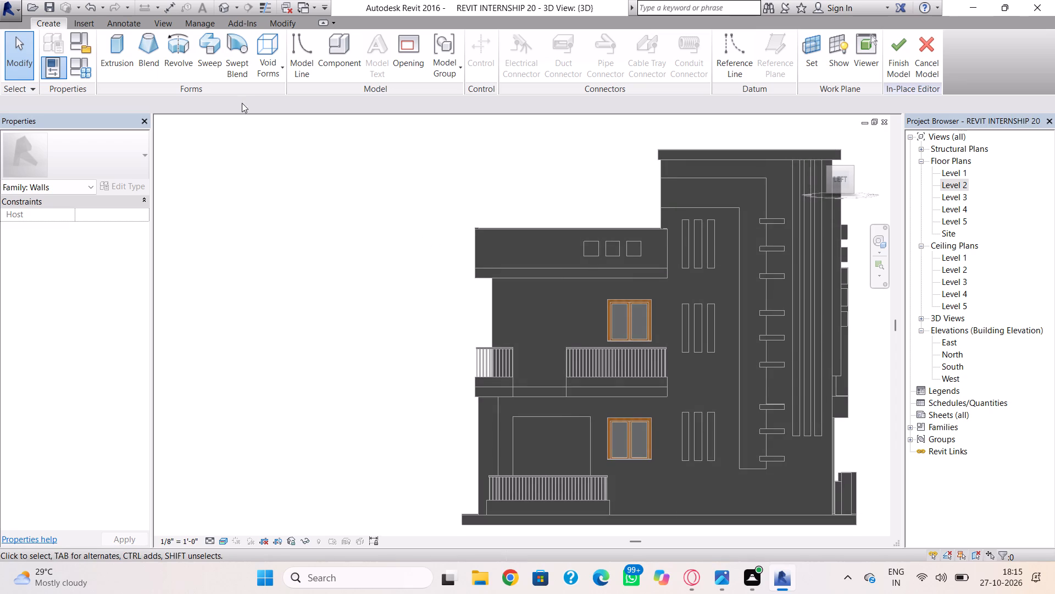
click(110, 46)
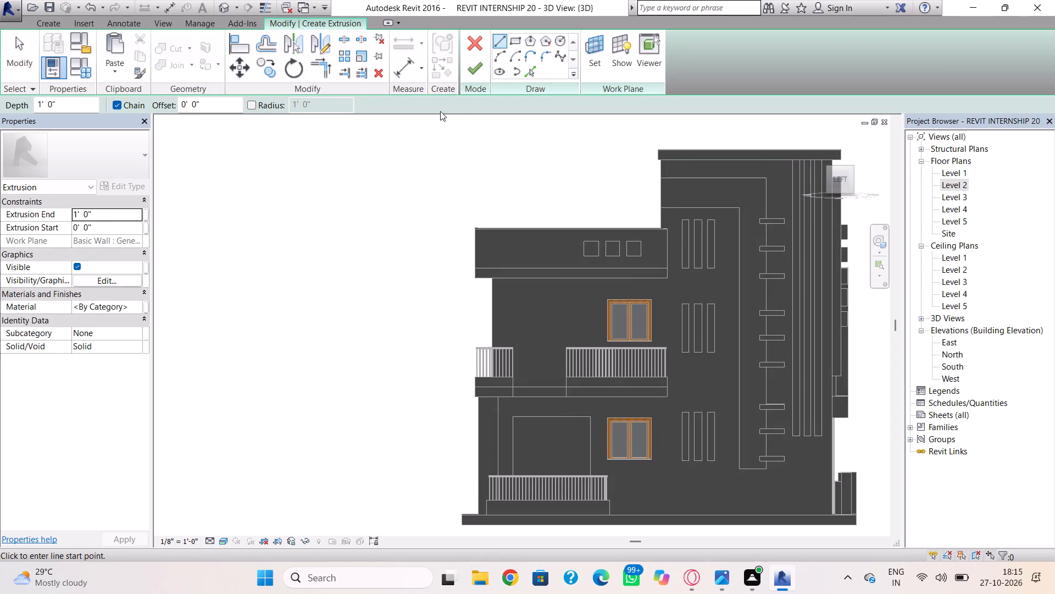
click(513, 37)
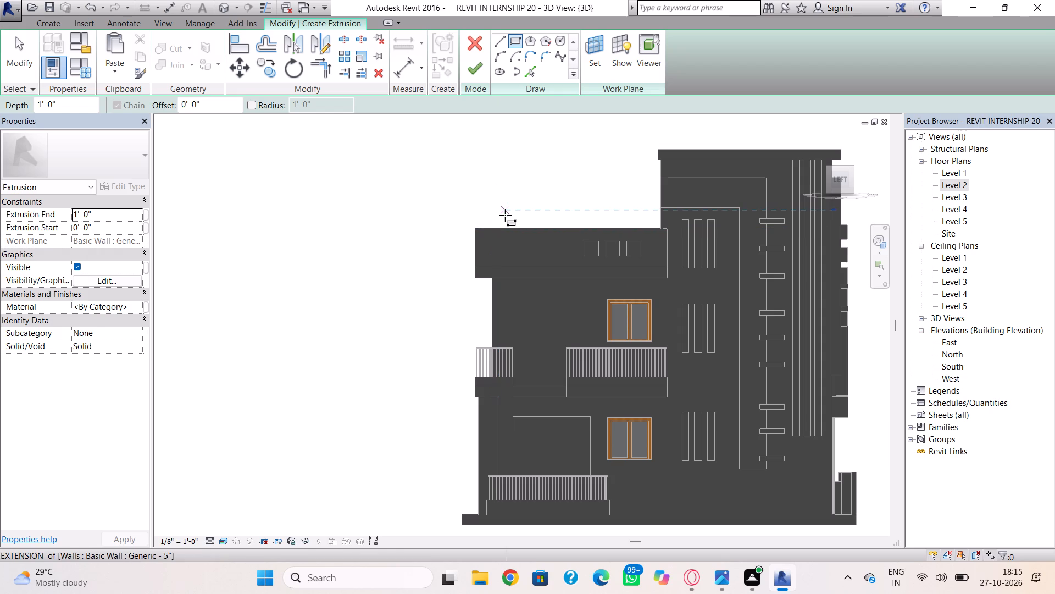
click(501, 215)
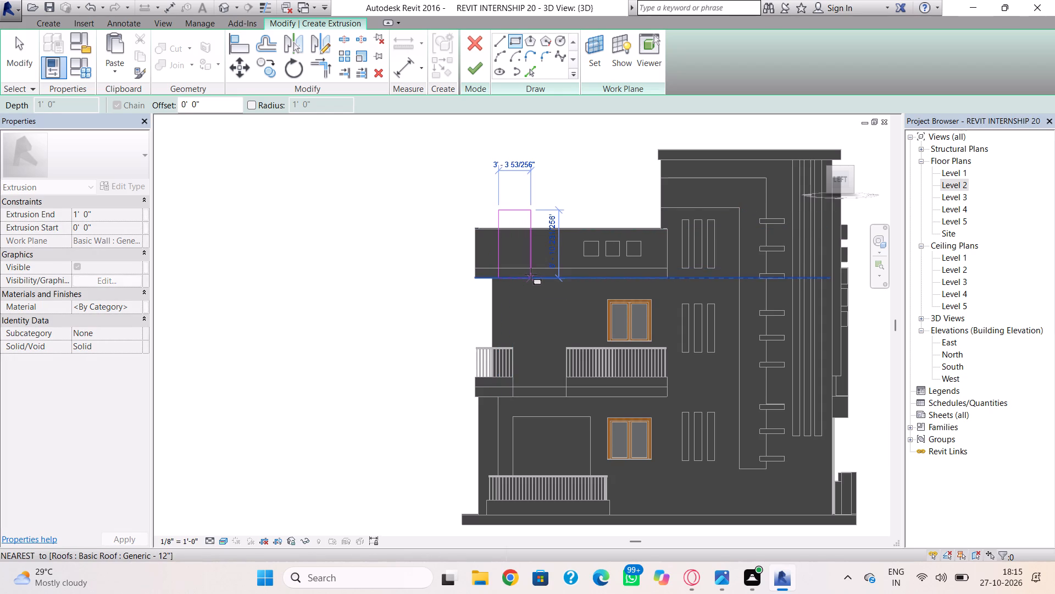
click(561, 277)
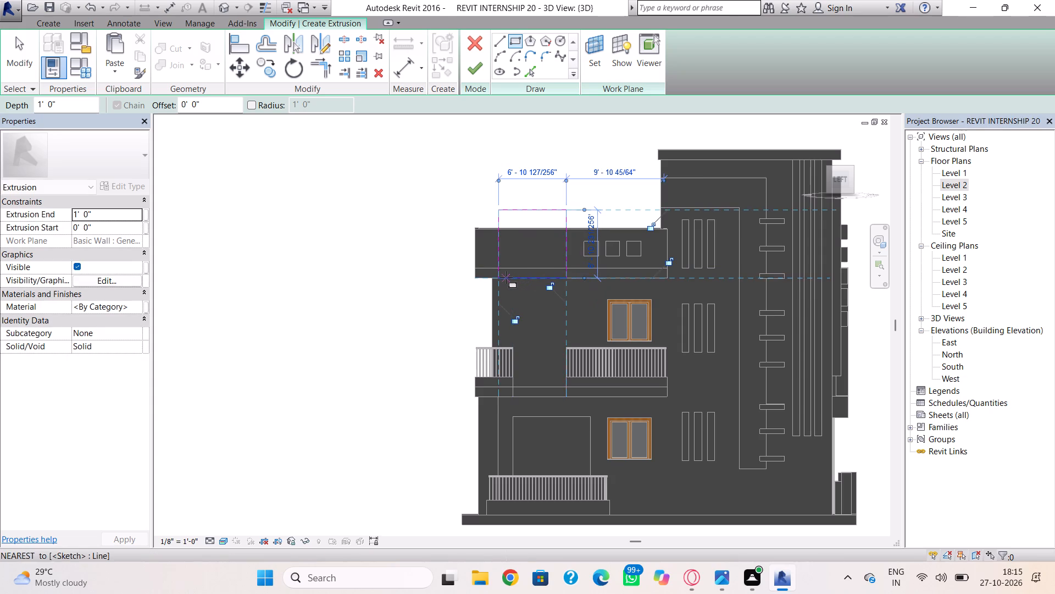
key(Escape)
key(Escape)
Narrow the extrusion rectangle by nudging its rear-corner side edge inward, roughly in line with the end of the short balcony railing below.
click(498, 251)
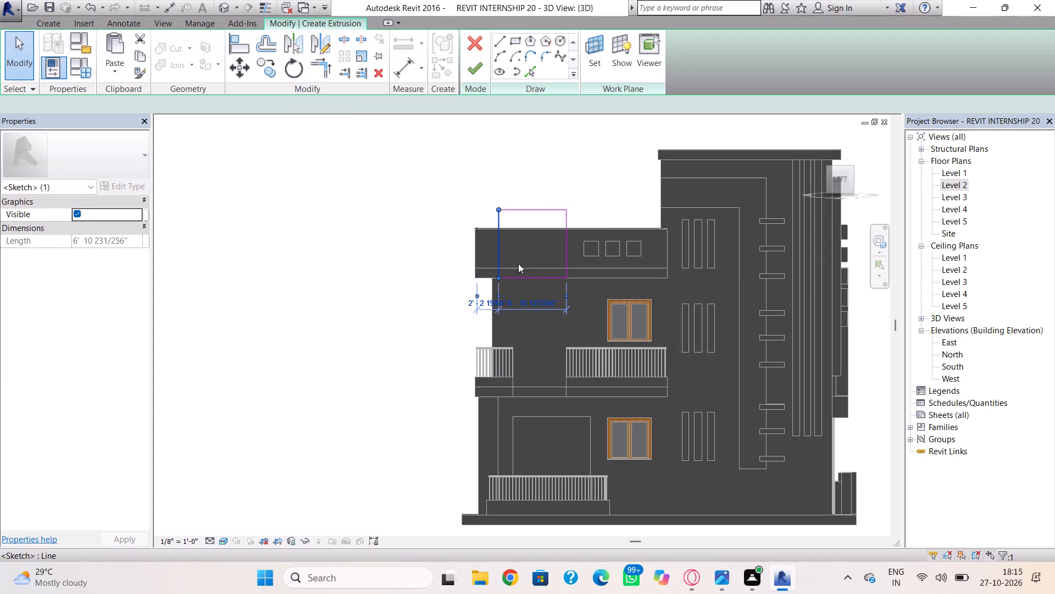
key(Right)
key(Right)
key(Right)
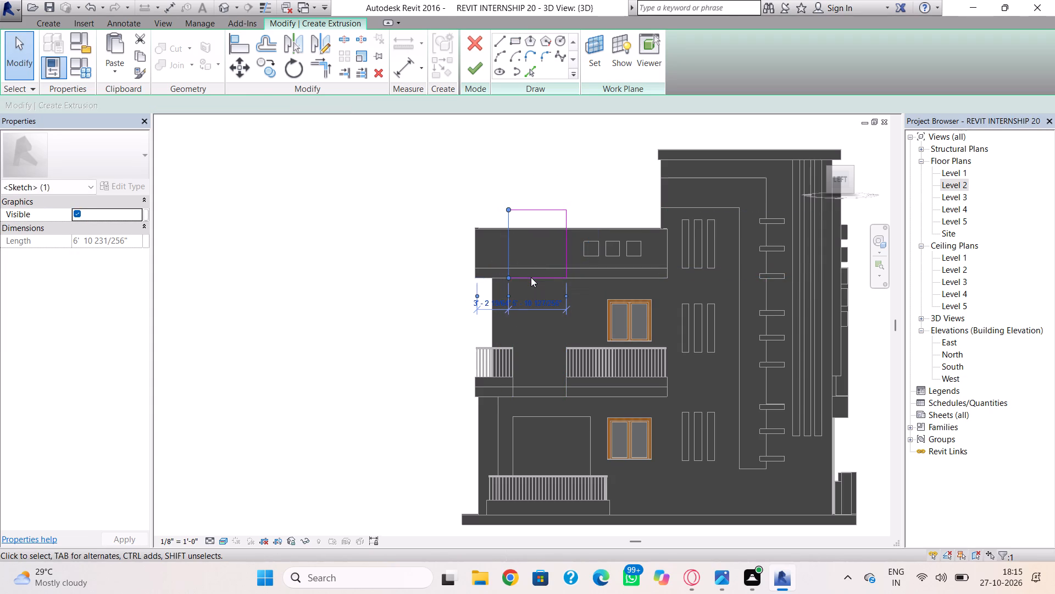
key(Right)
key(Right)
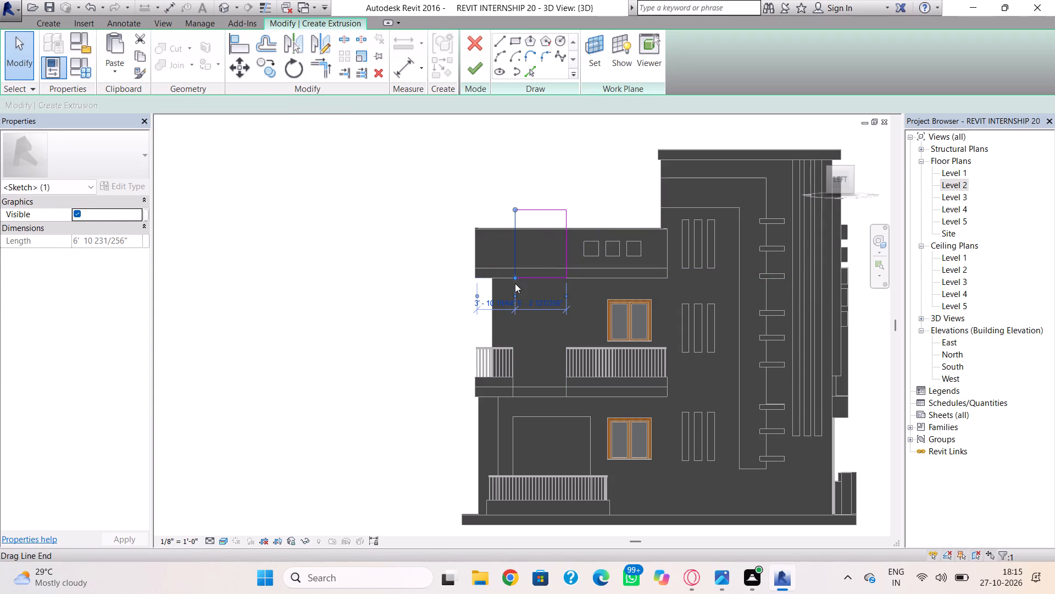
key(Left)
click(560, 353)
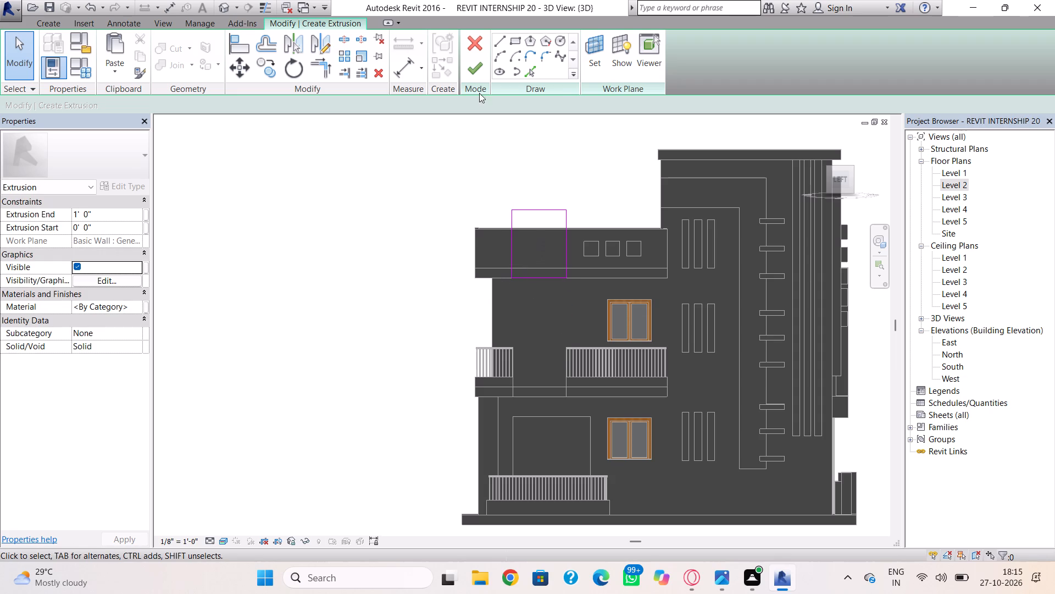
Finish the extrusion sketch and push the solid's inner face about 4-5/8" behind the work plane, into the parapet.
click(474, 64)
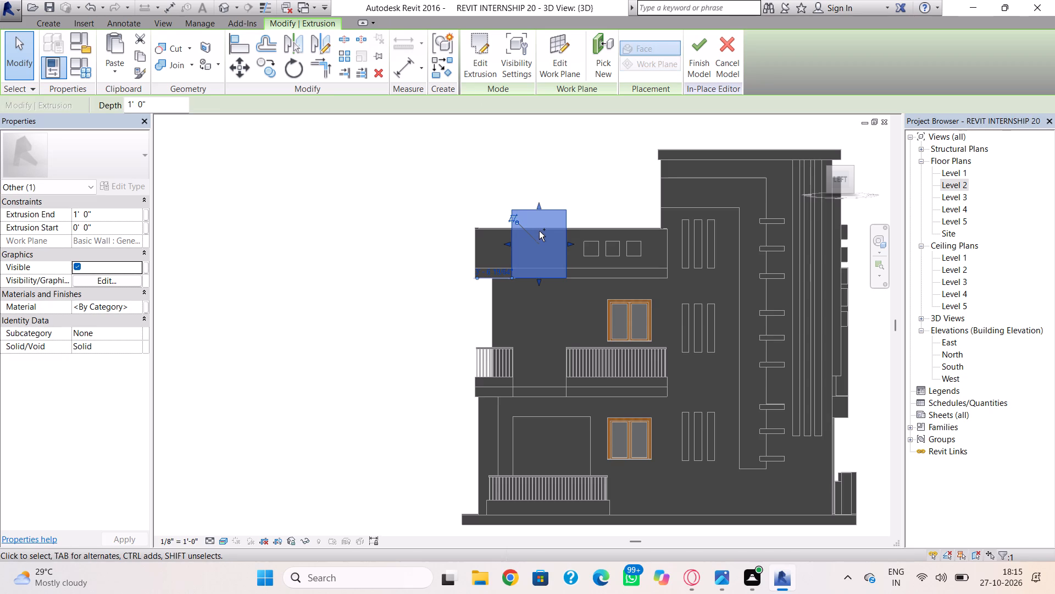
shift+right_drag(543, 240, 697, 347)
scroll(523, 239, up, 7)
drag(541, 245, 535, 242)
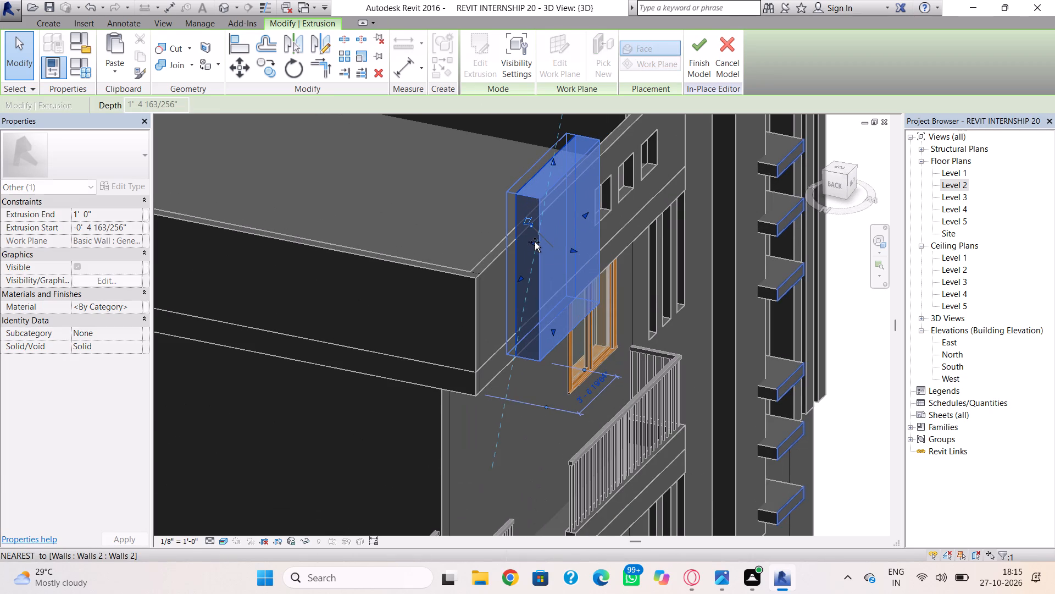
drag(535, 242, 534, 241)
click(452, 220)
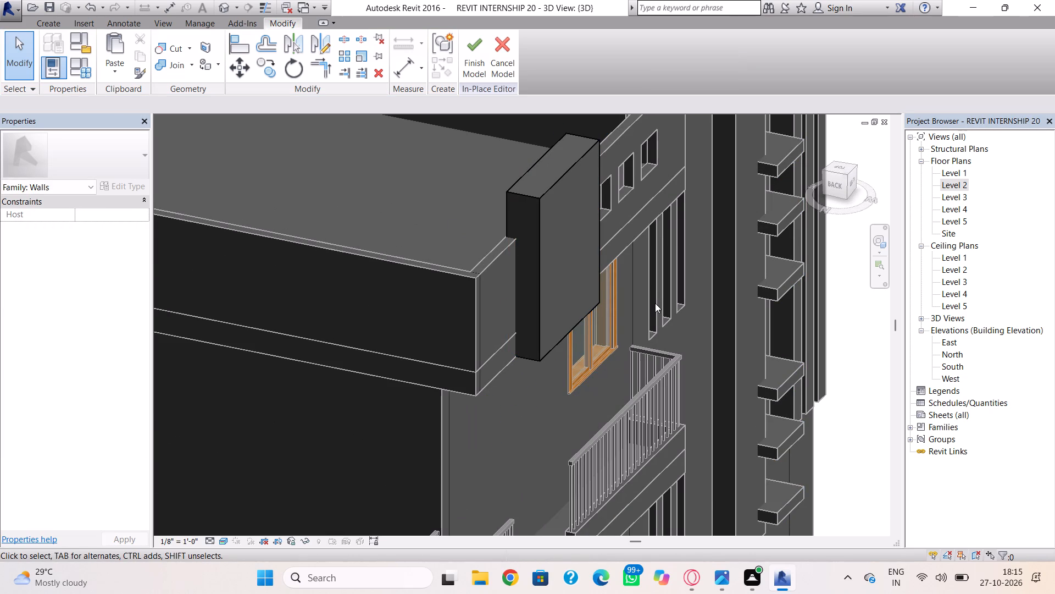
Edit the extrusion's sketch to extend its bottom edge down to the horizontal line on the balcony slab edge below the railings.
shift+right_drag(649, 310, 439, 294)
double_click(521, 328)
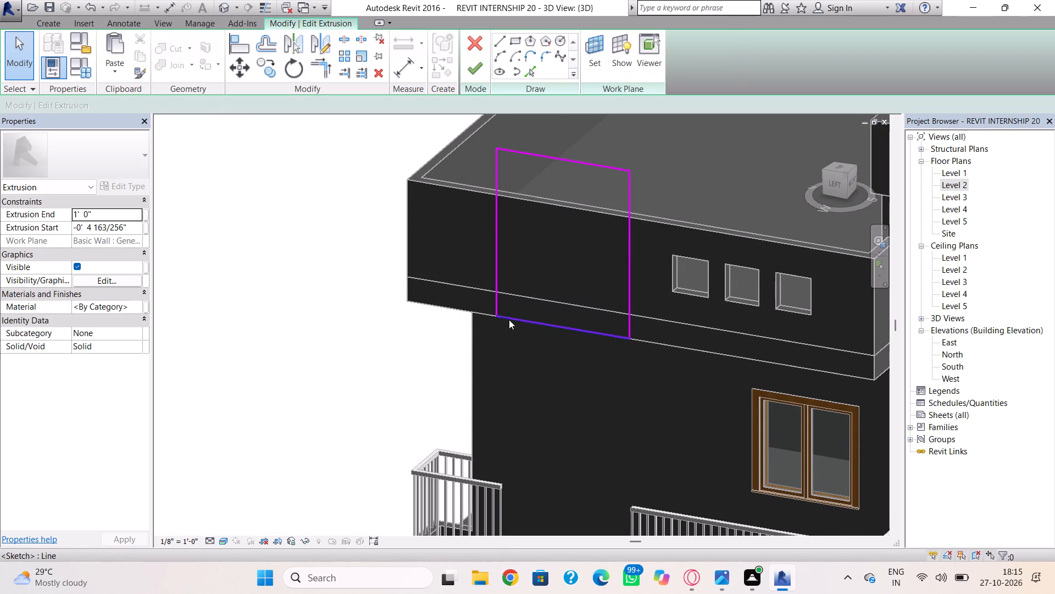
shift+right_drag(582, 285, 624, 258)
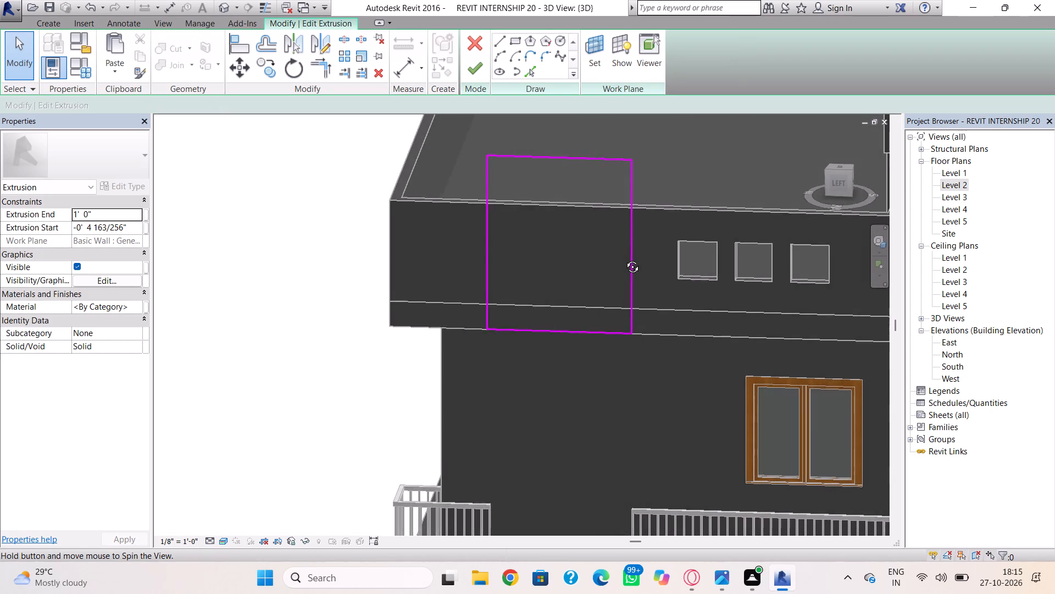
shift+right_drag(624, 258, 625, 258)
click(840, 186)
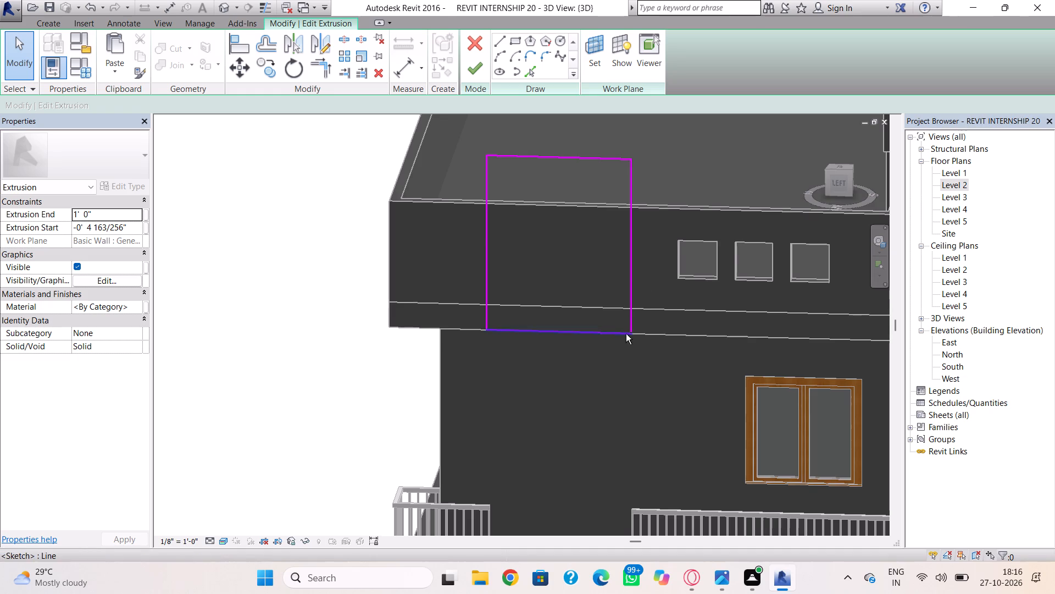
shift+right_drag(633, 328, 640, 266)
scroll(582, 343, down, 2)
middle_drag(581, 343, 592, 306)
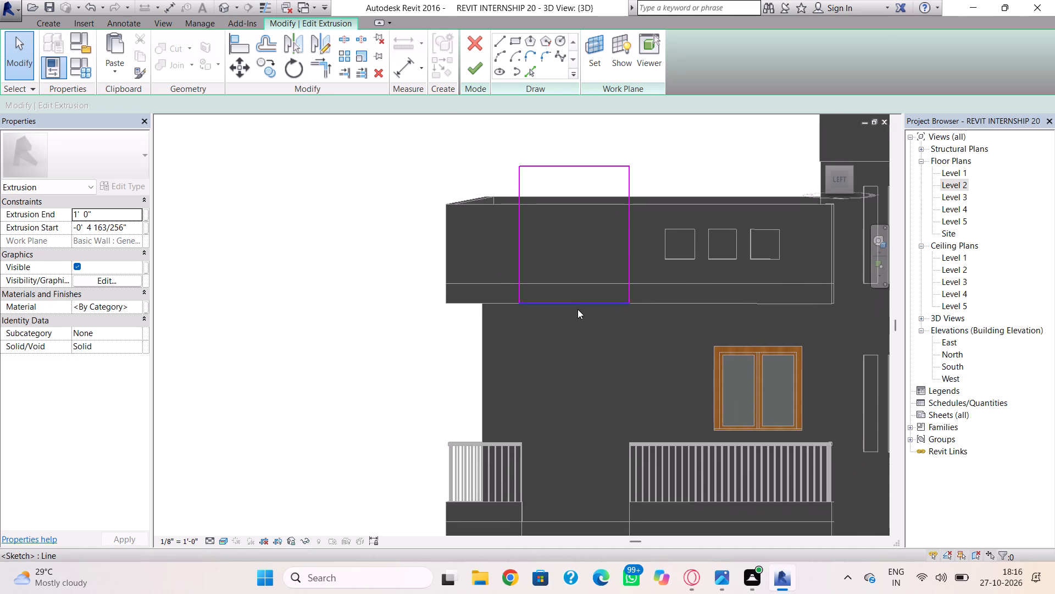
click(579, 304)
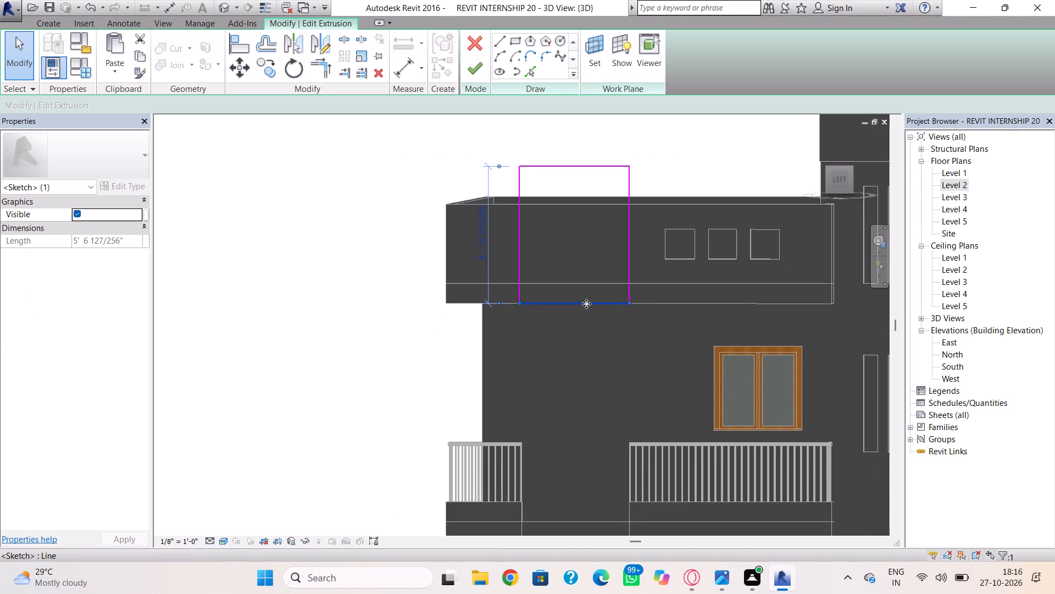
drag(586, 303, 593, 512)
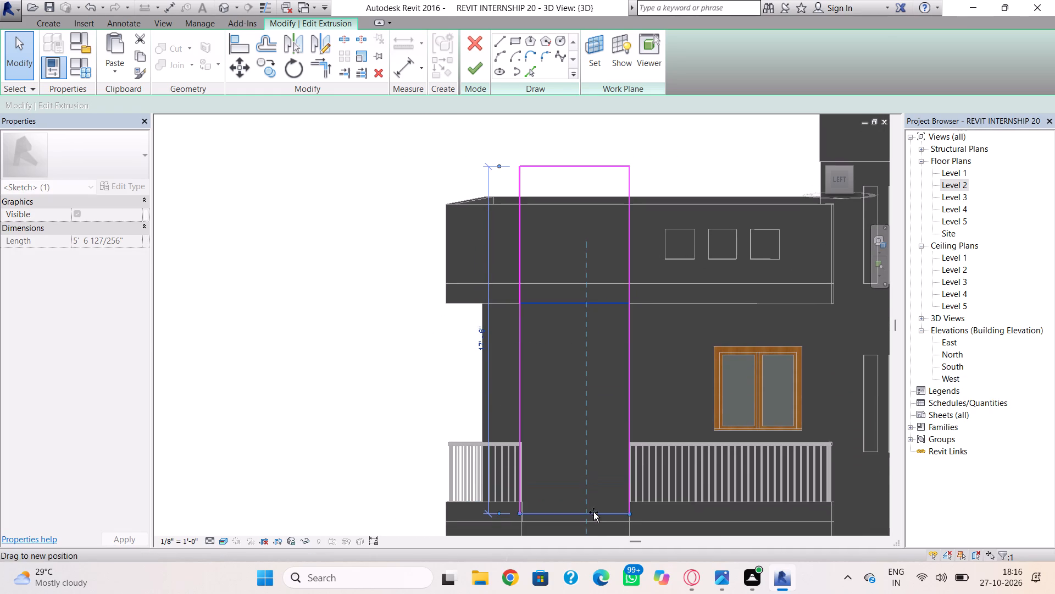
drag(593, 512, 594, 521)
click(359, 361)
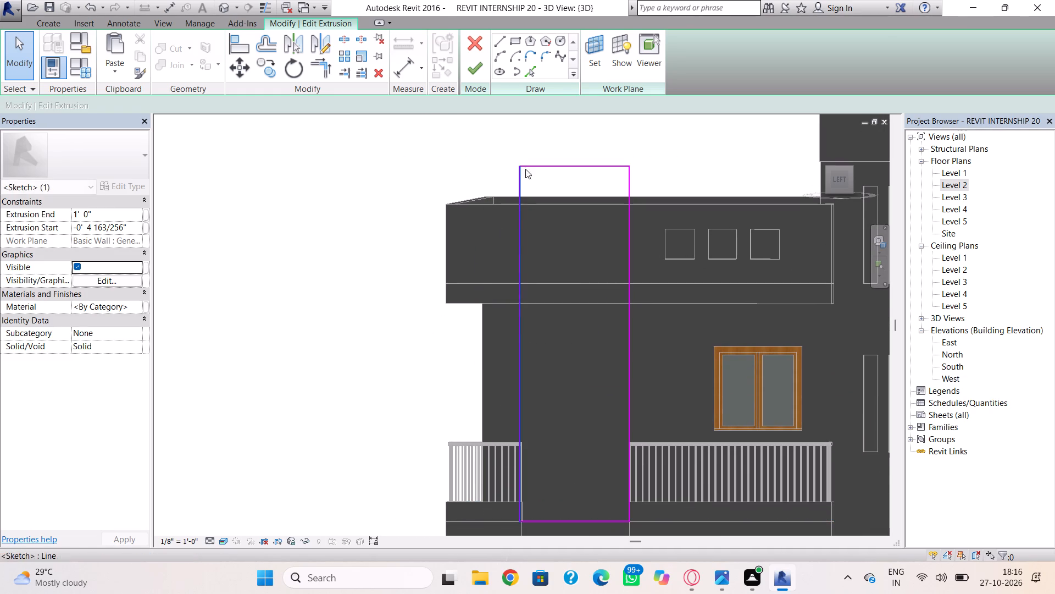
click(480, 75)
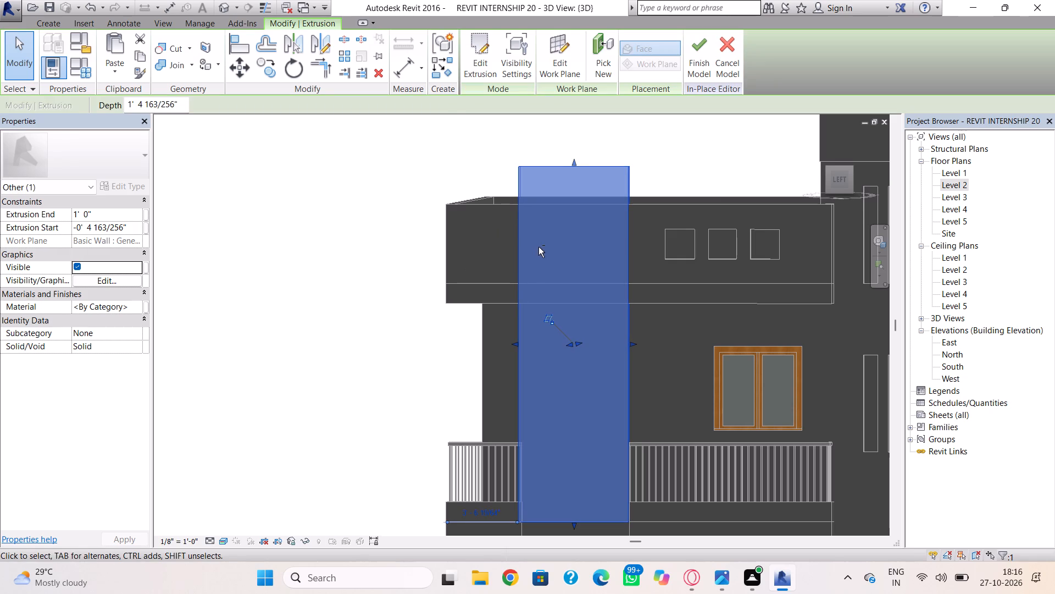
Thin the tall panel by pulling its outer face back toward the facade, to an extrusion end of about 7".
shift+right_drag(530, 252, 393, 277)
click(387, 256)
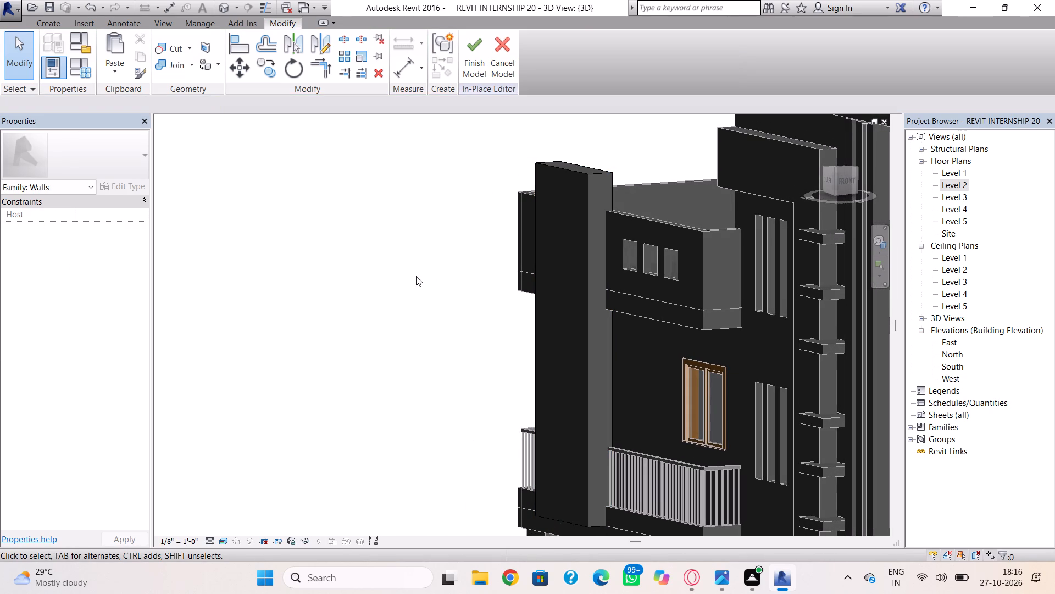
shift+right_drag(416, 274, 637, 292)
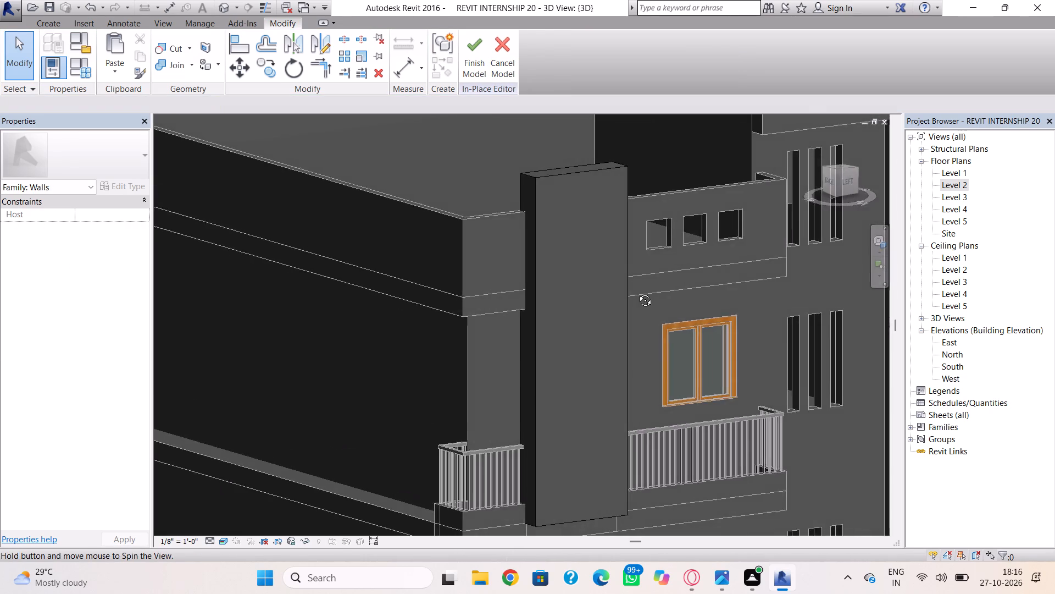
shift+right_drag(637, 292, 668, 298)
click(543, 316)
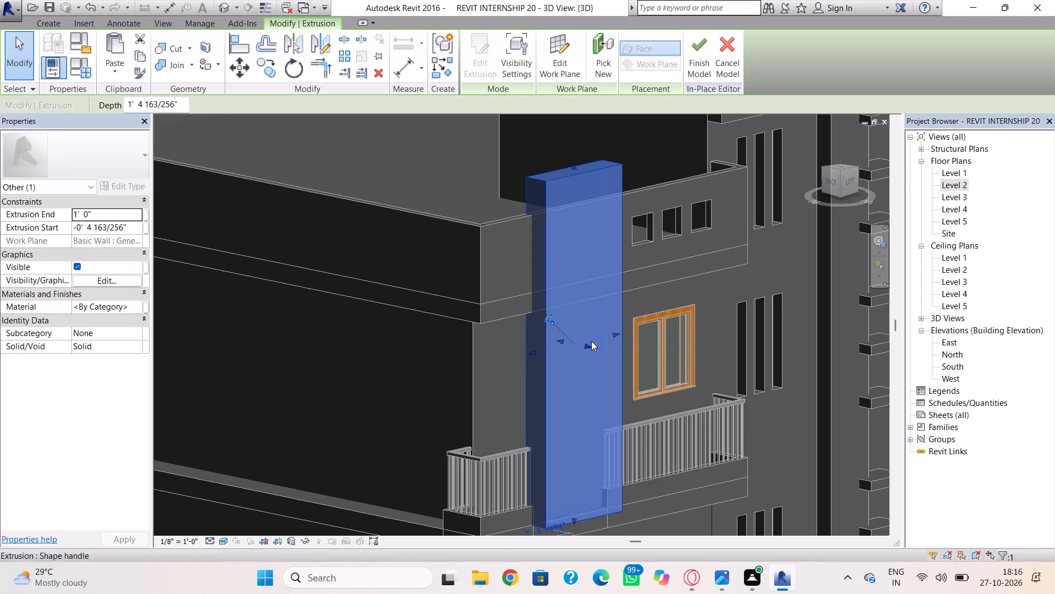
drag(588, 343, 580, 338)
click(369, 339)
shift+right_drag(465, 333, 328, 329)
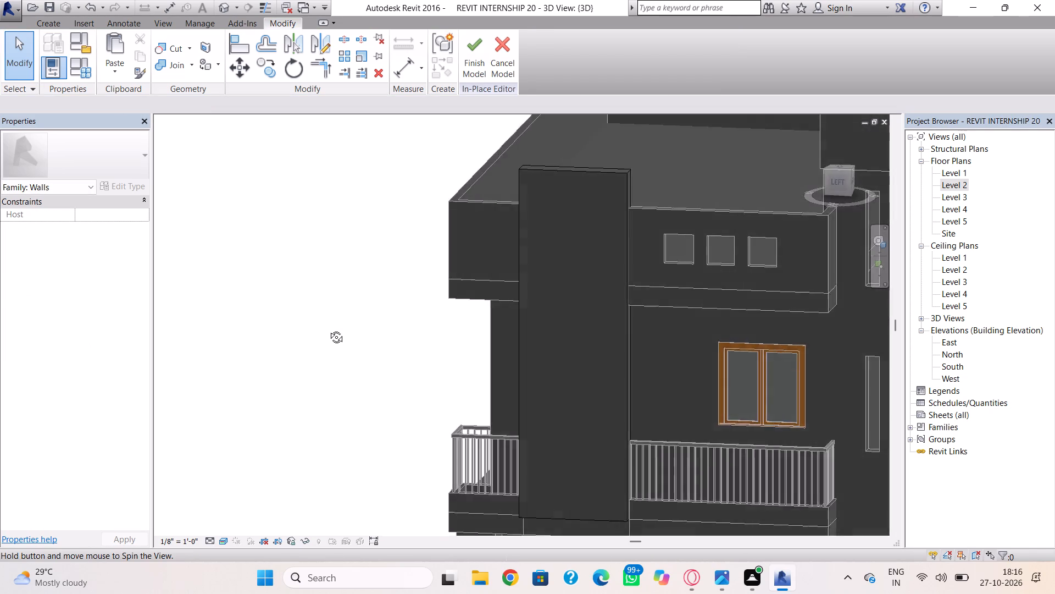
shift+right_drag(328, 329, 502, 342)
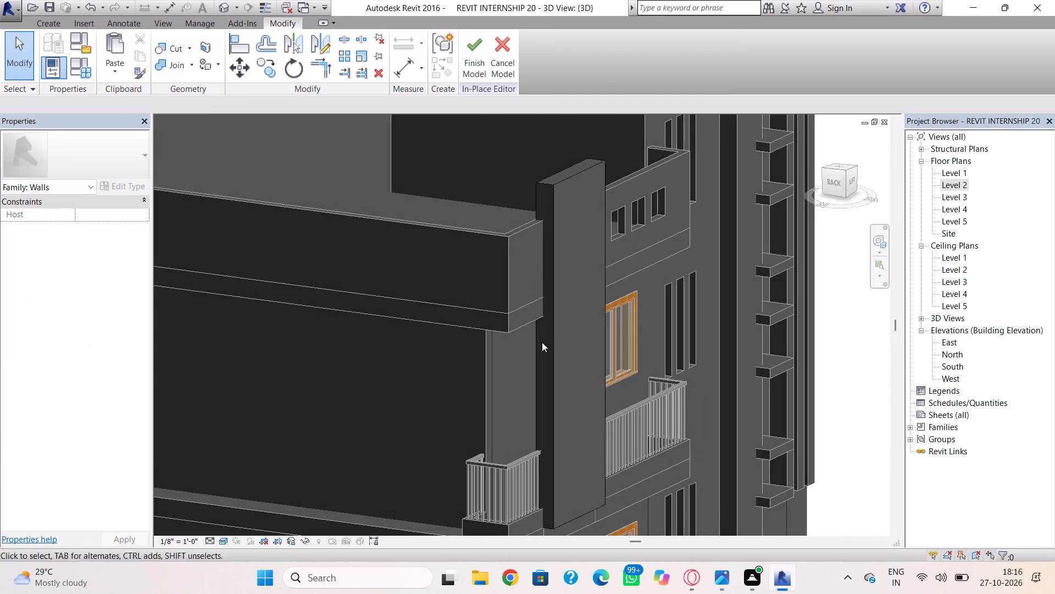
click(556, 342)
click(580, 340)
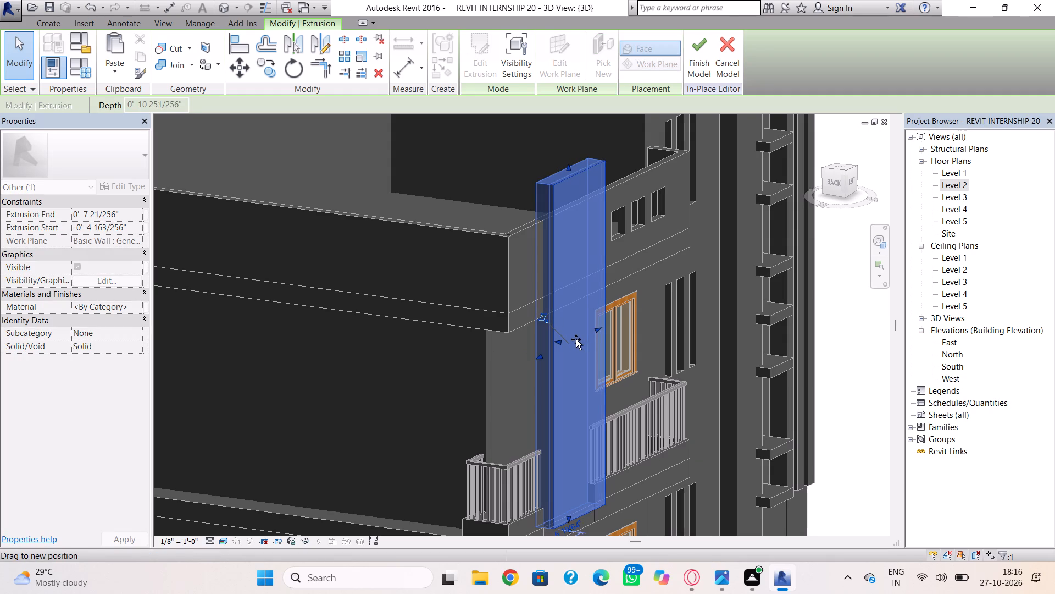
click(444, 384)
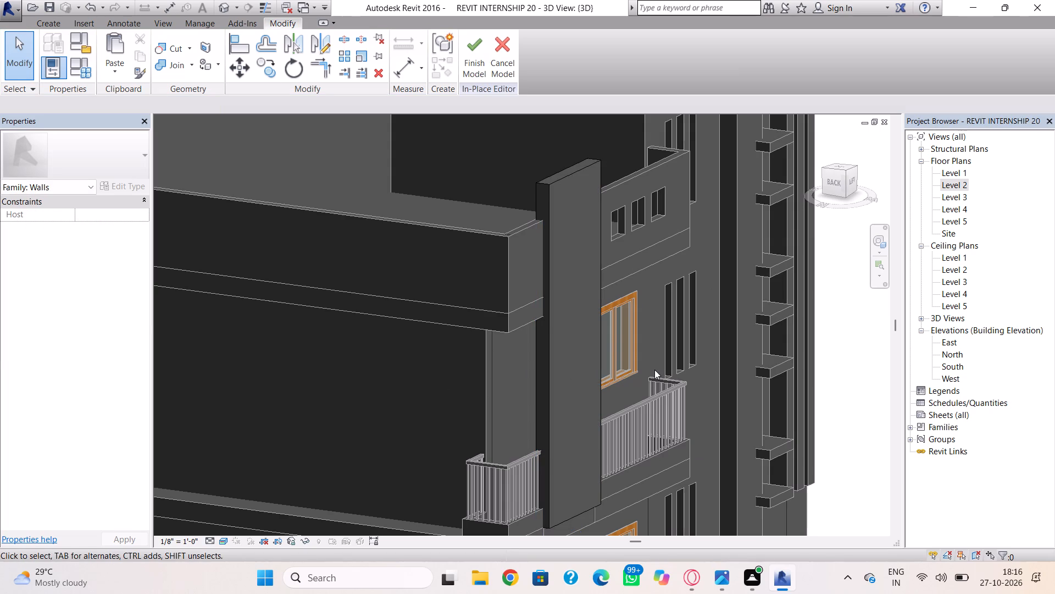
Pull the tall panel's outer face in further, bringing the extrusion end to less than 4" from the work plane.
click(545, 372)
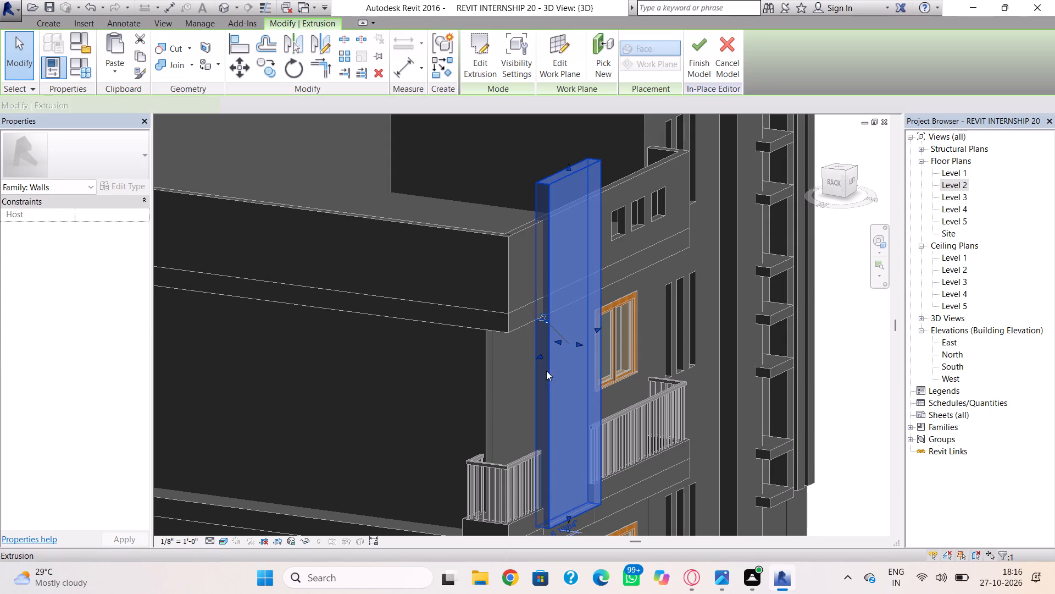
drag(580, 344, 573, 344)
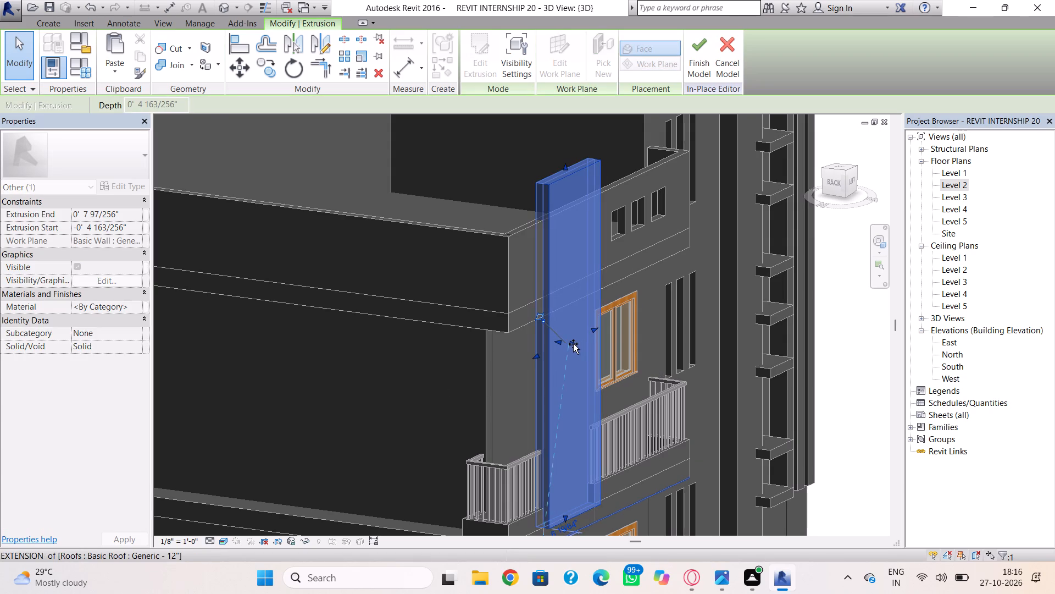
drag(573, 344, 574, 344)
scroll(576, 346, up, 3)
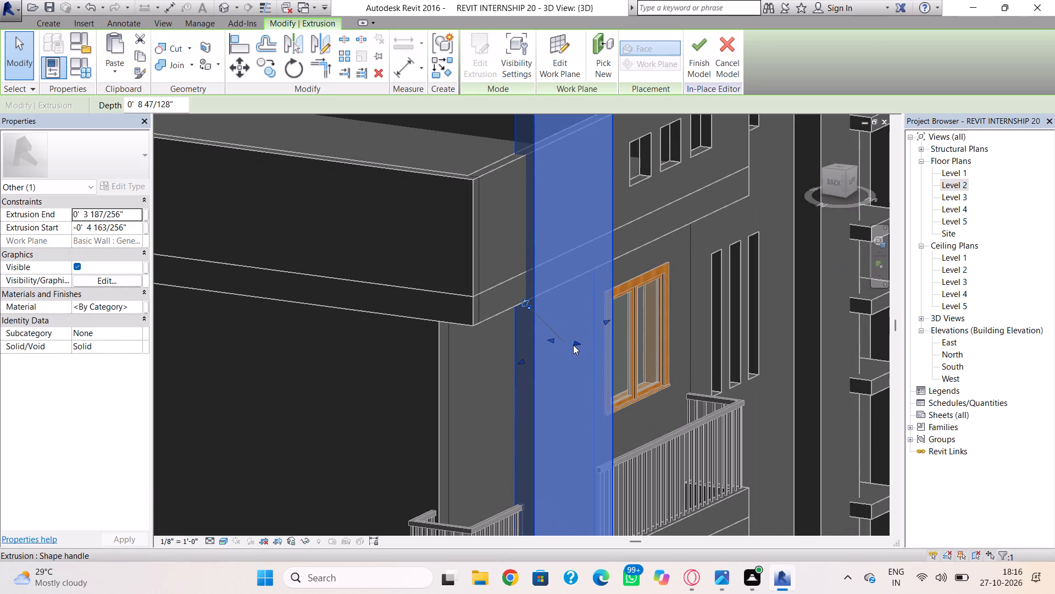
click(573, 343)
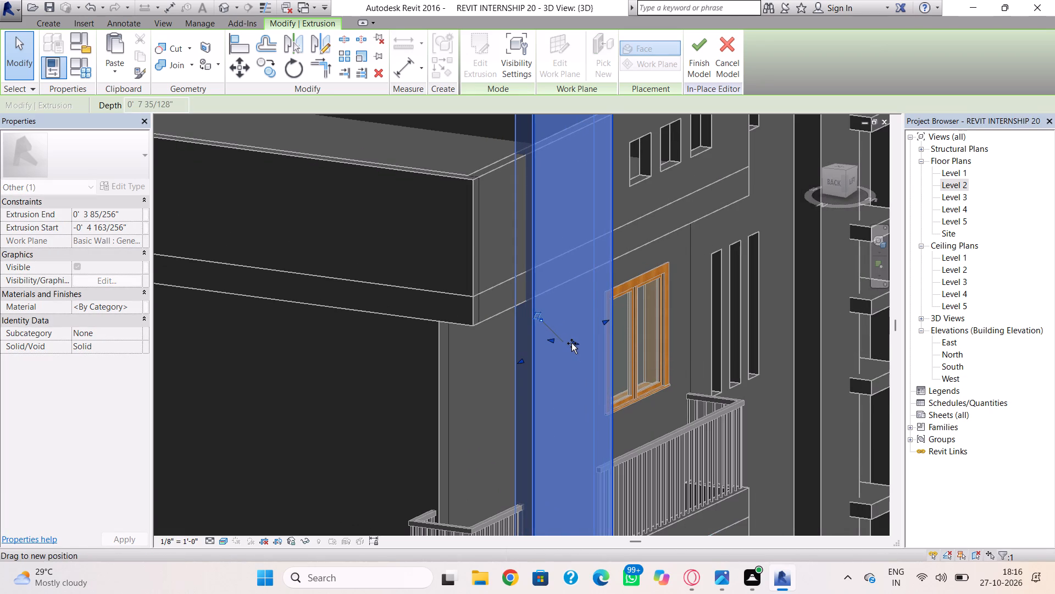
scroll(572, 344, up, 2)
key(Escape)
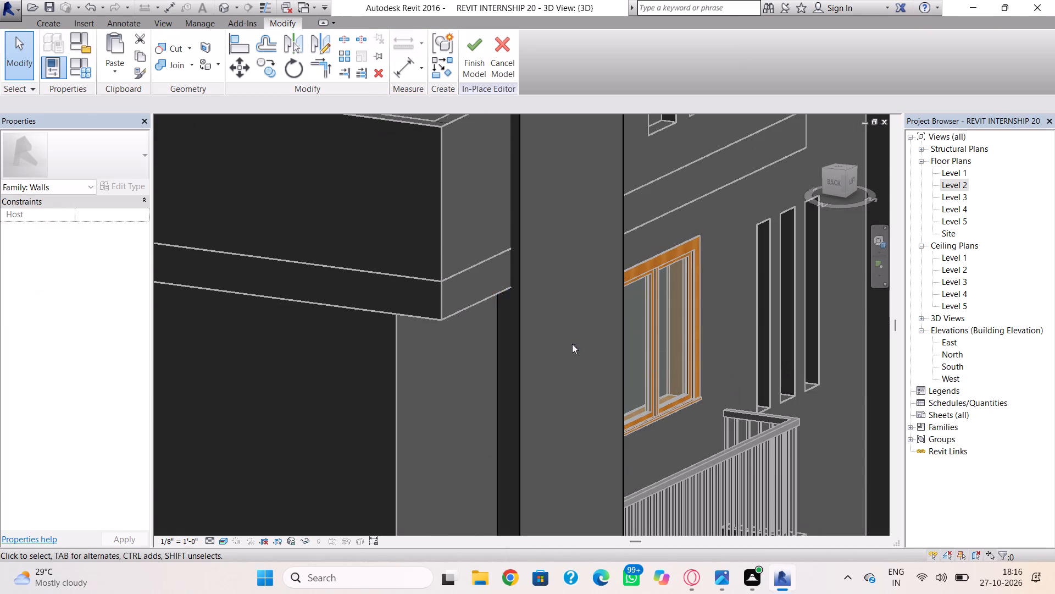
Start a second extrusion and sketch a 1'-3" square near the top of the tall panel, roughly midway across its width.
scroll(574, 344, down, 4)
shift+right_drag(618, 340, 497, 306)
scroll(497, 303, down, 2)
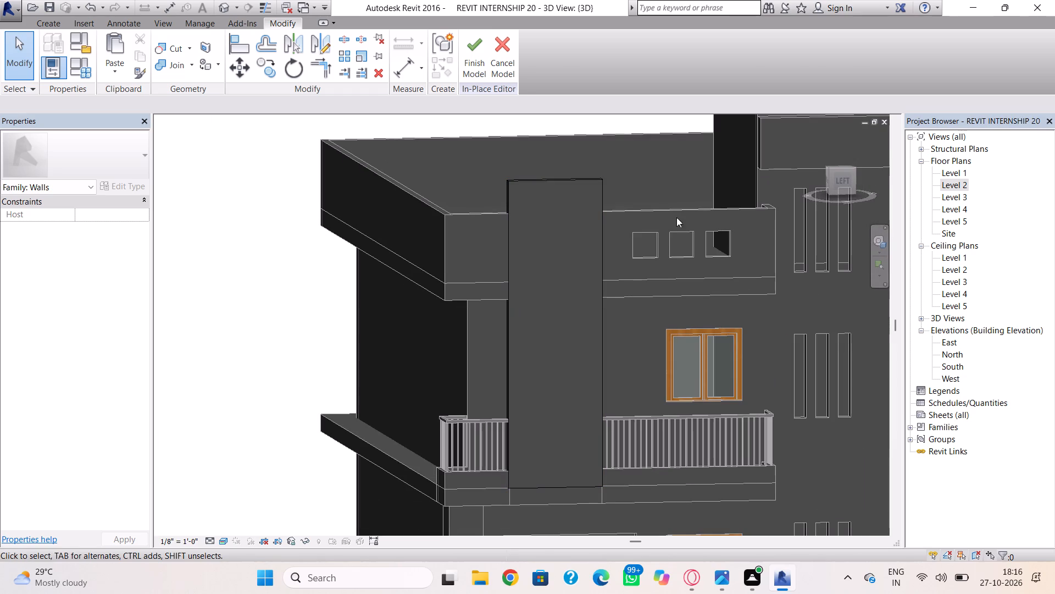
double_click(837, 182)
shift+right_drag(664, 331, 649, 324)
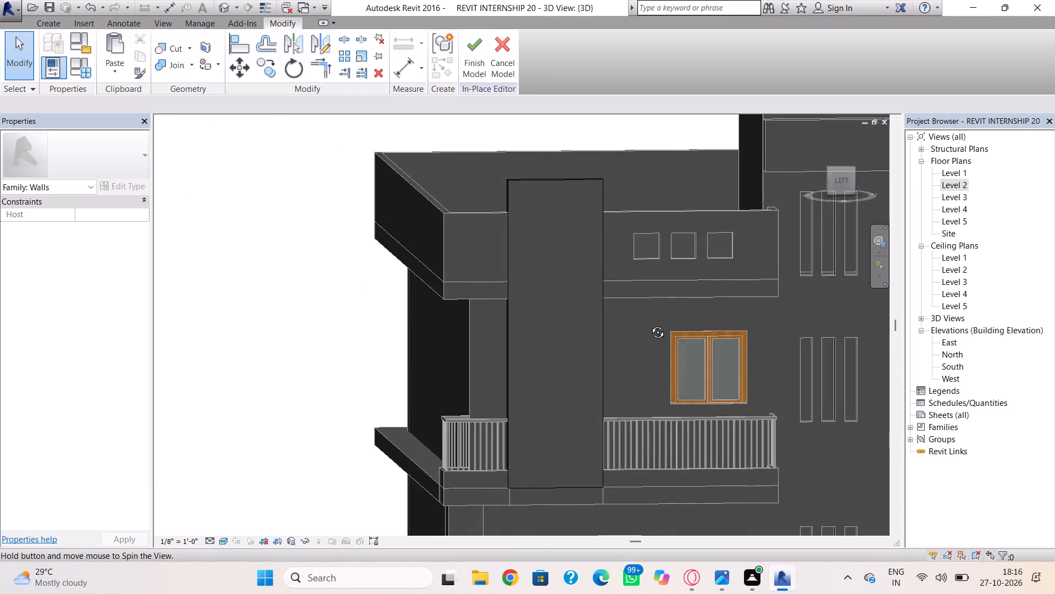
shift+right_drag(649, 324, 640, 305)
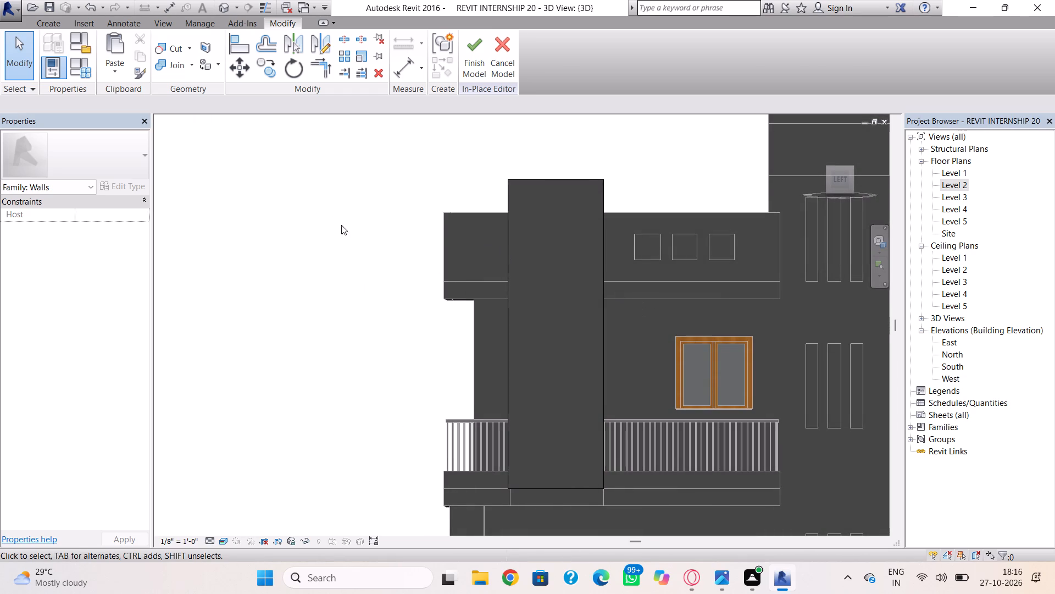
click(45, 21)
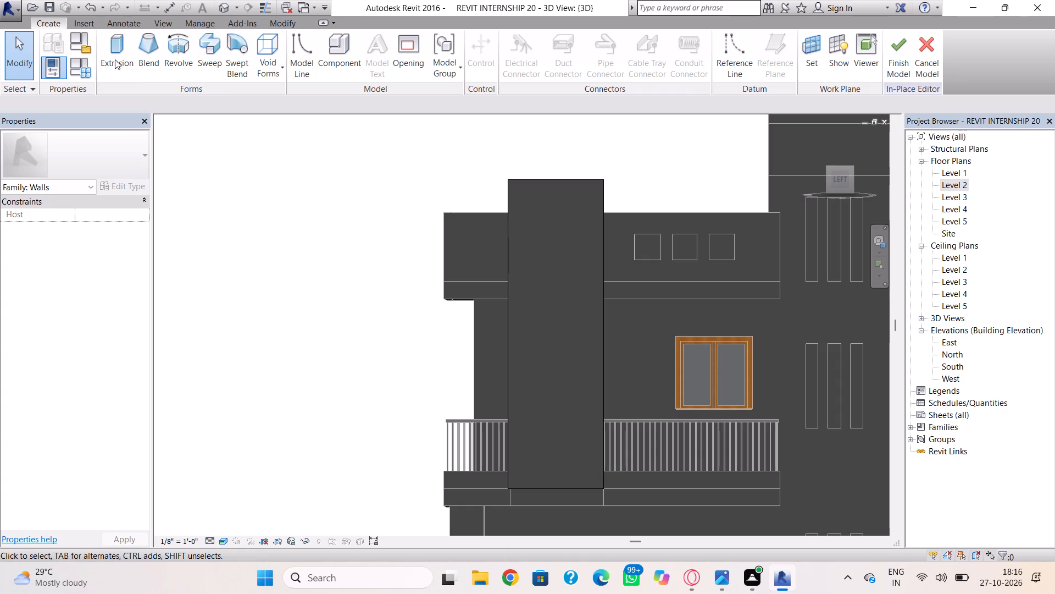
click(127, 48)
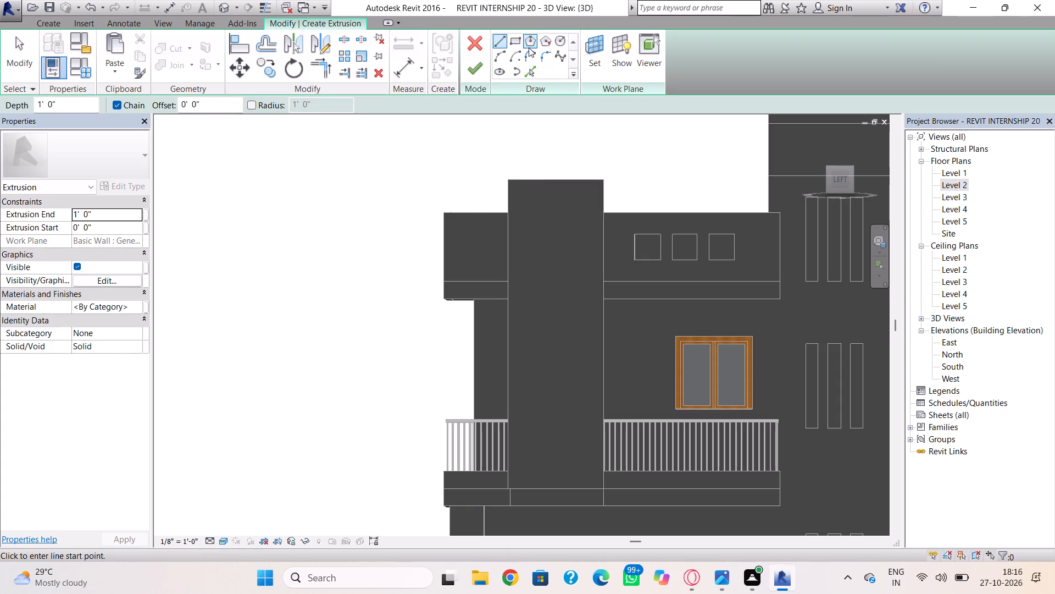
click(516, 38)
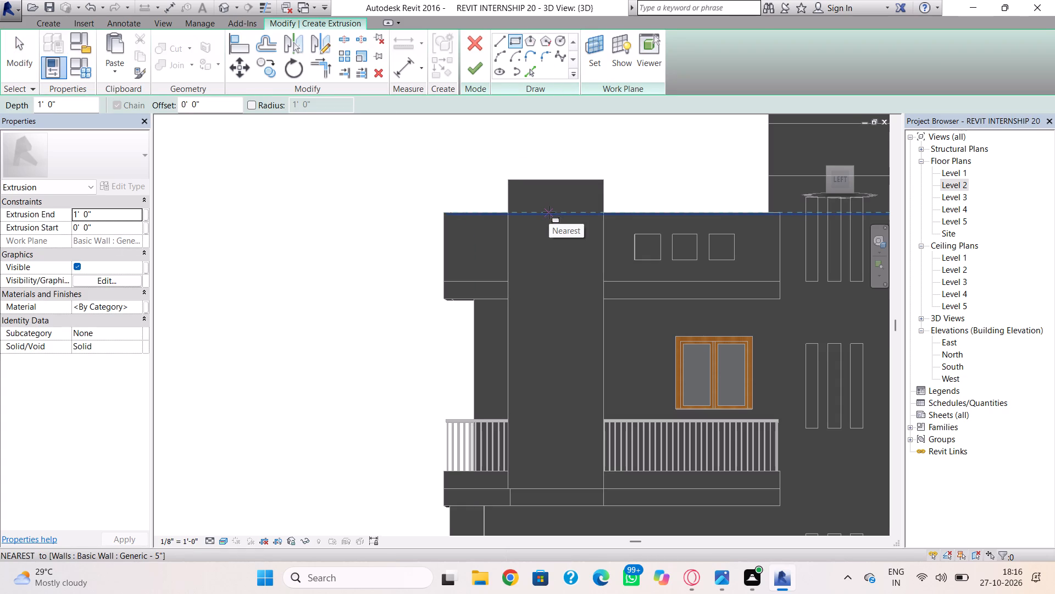
scroll(547, 199, up, 2)
click(546, 201)
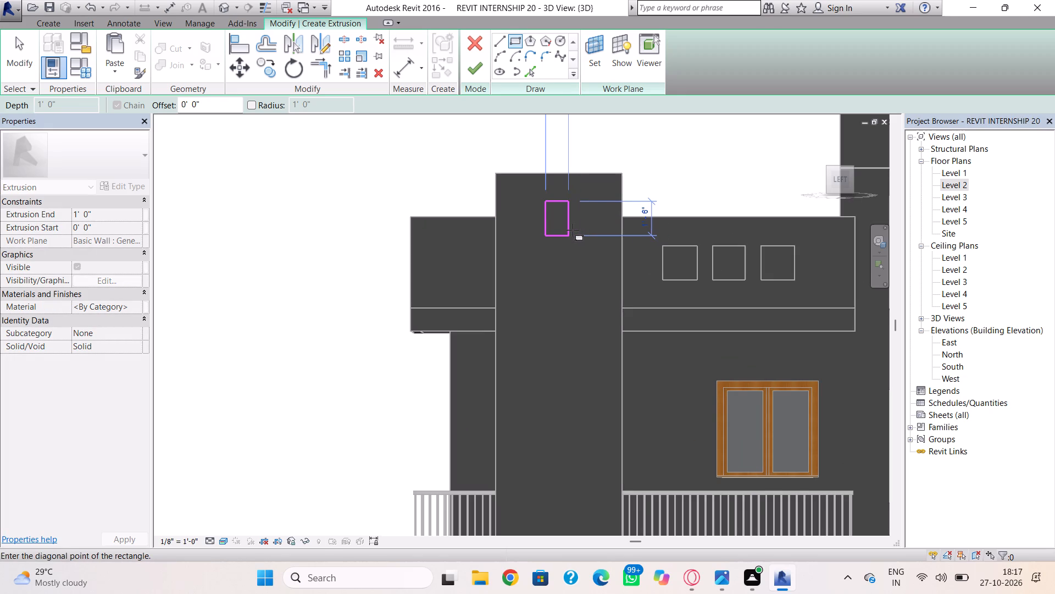
scroll(575, 228, up, 3)
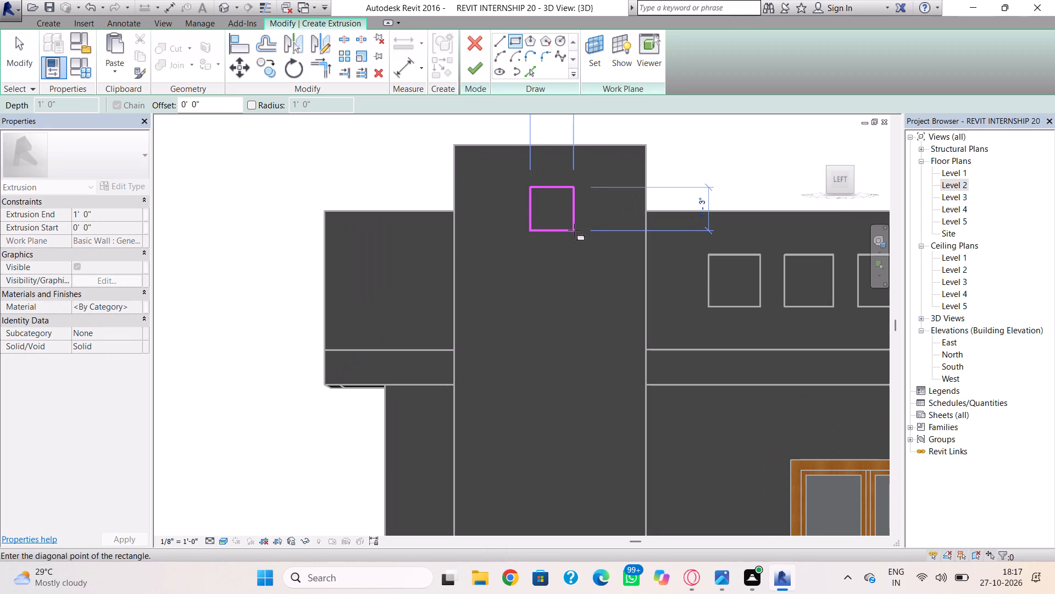
click(574, 230)
key(Escape)
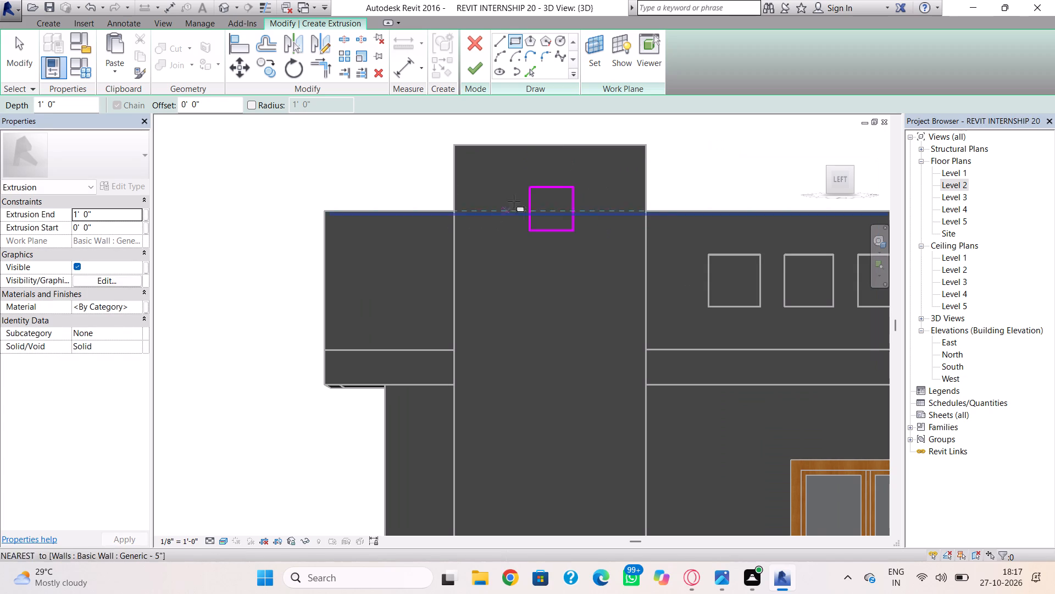
key(Escape)
Copy the 1'-3" square and paste three copies below it, aligned in a vertical column on the tall panel.
drag(591, 178, 512, 265)
scroll(519, 257, down, 1)
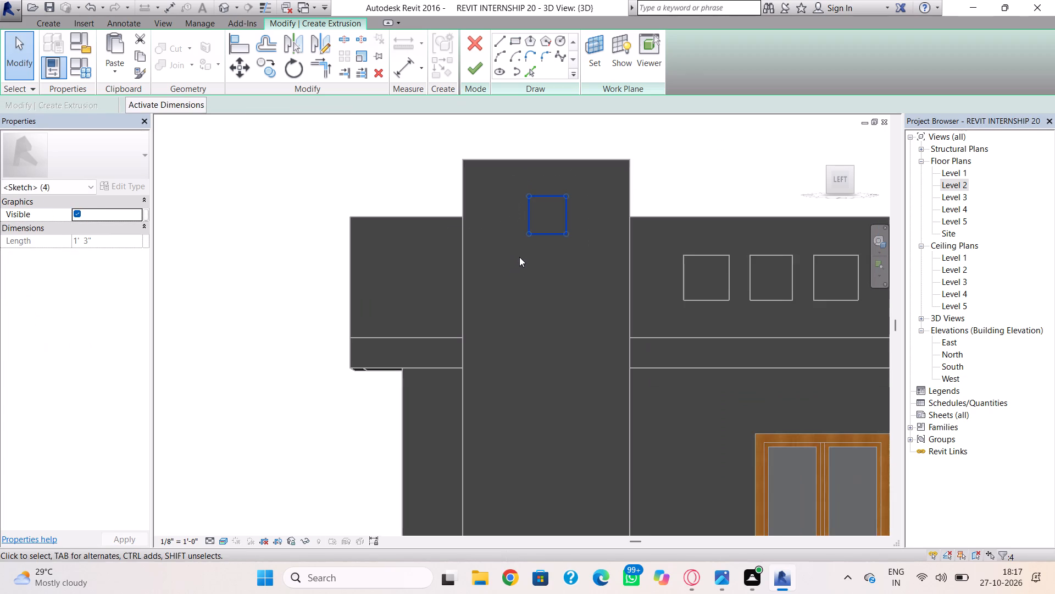
middle_drag(519, 257, 526, 226)
scroll(526, 230, down, 1)
key(ctrl+c)
key(ctrl+v)
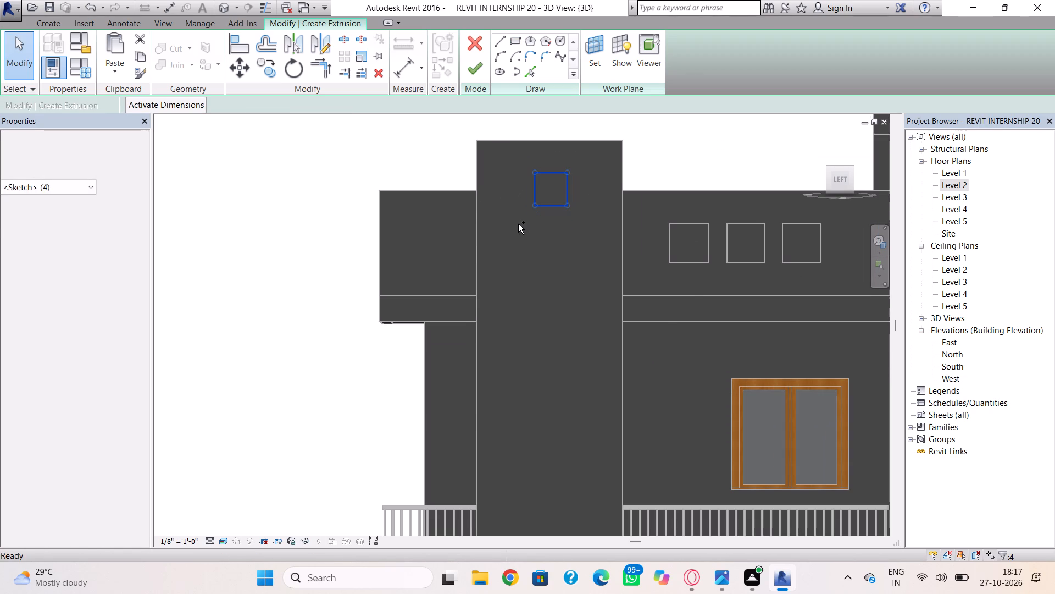
click(568, 252)
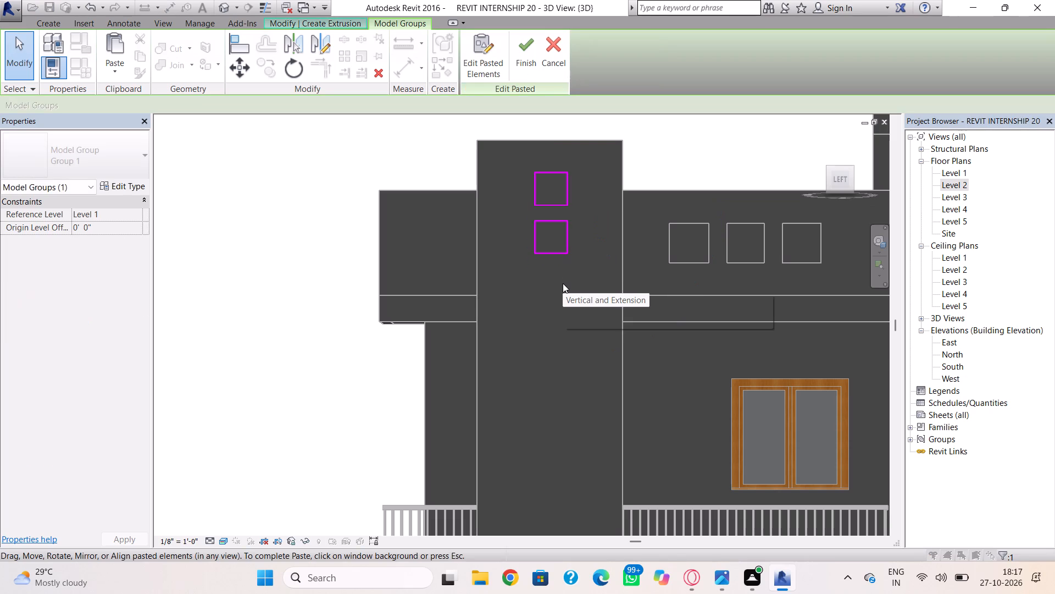
key(ctrl+v)
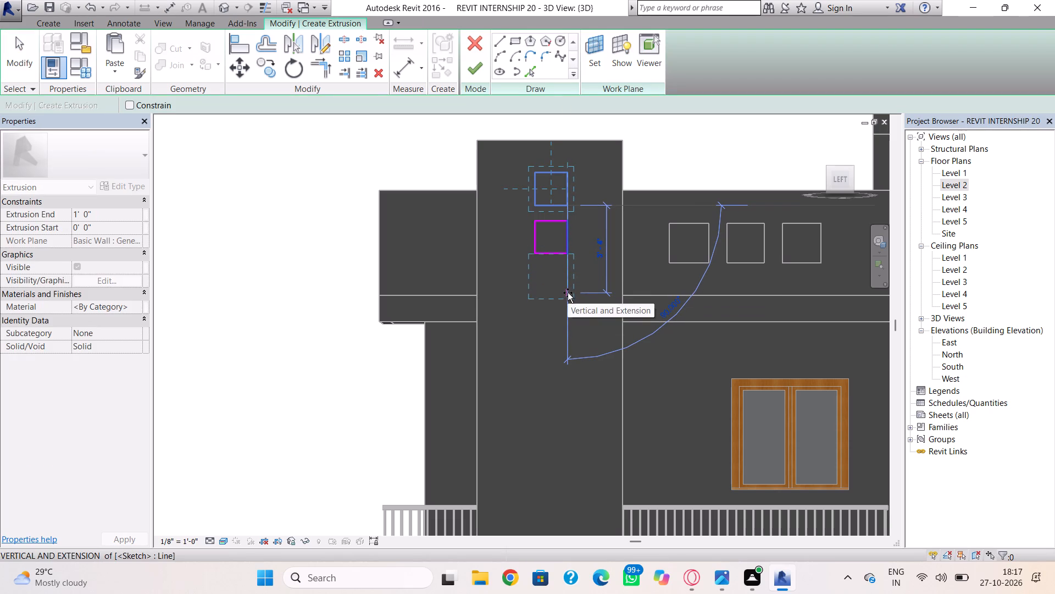
click(568, 297)
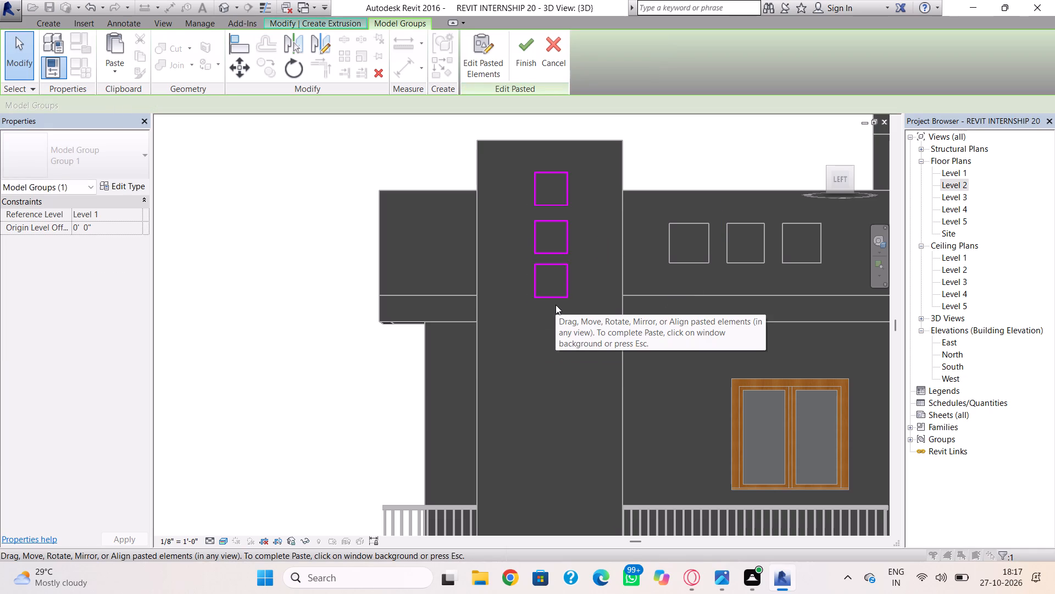
key(ctrl+v)
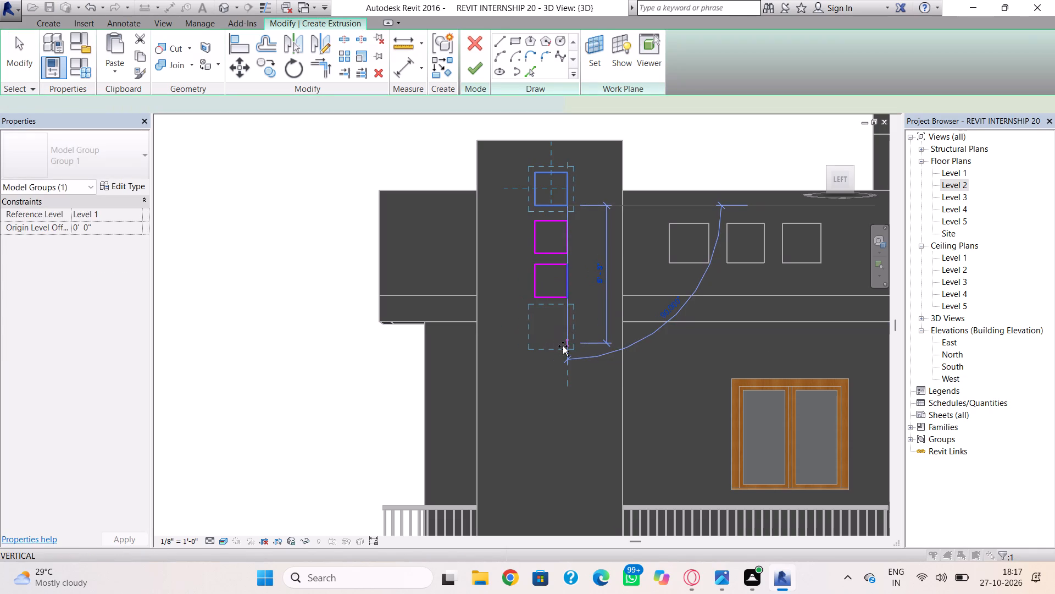
click(565, 343)
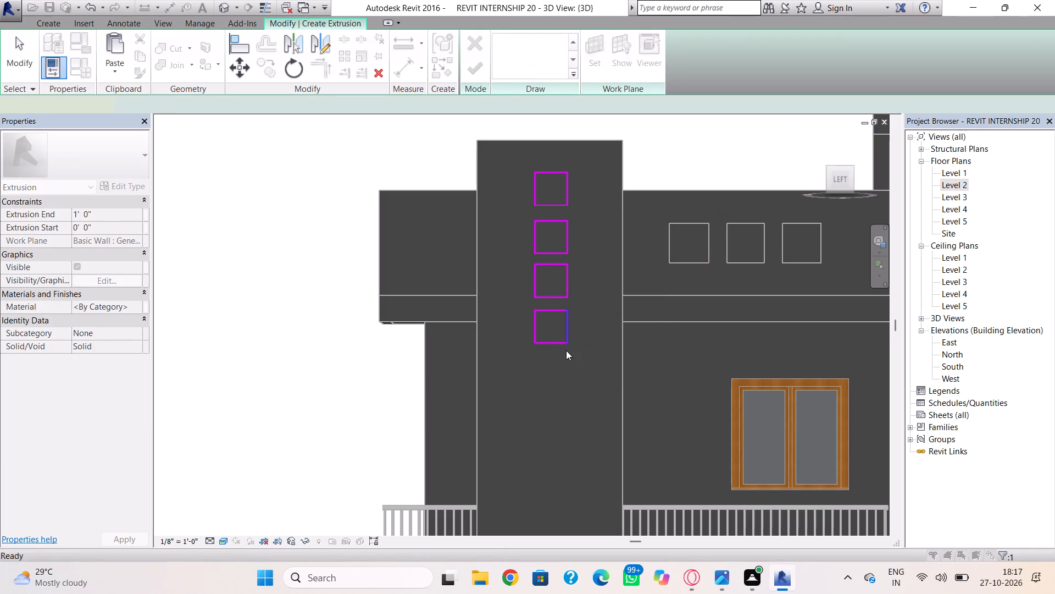
key(ctrl+v)
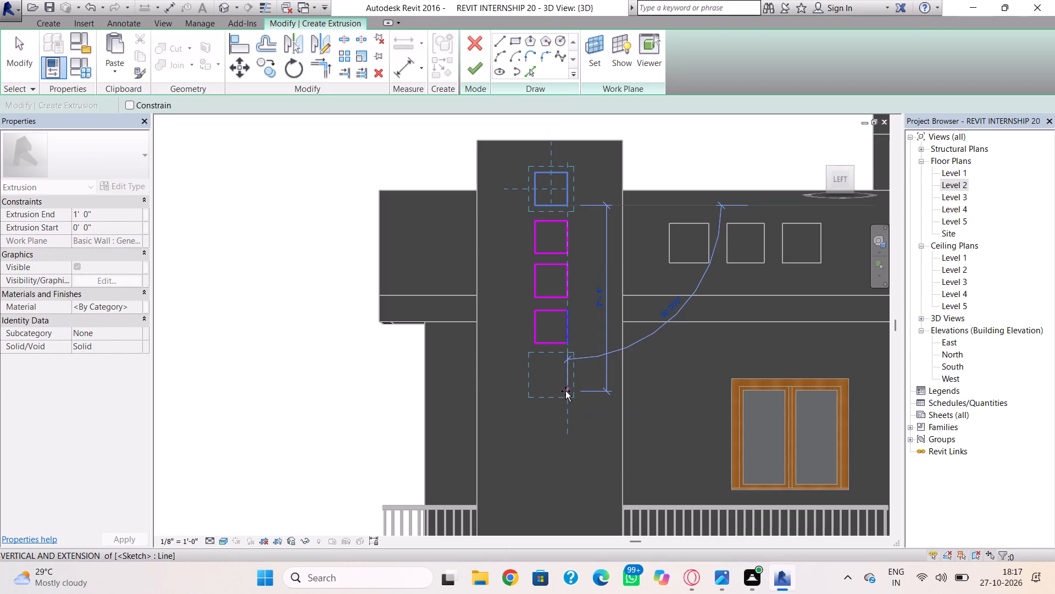
key(Escape)
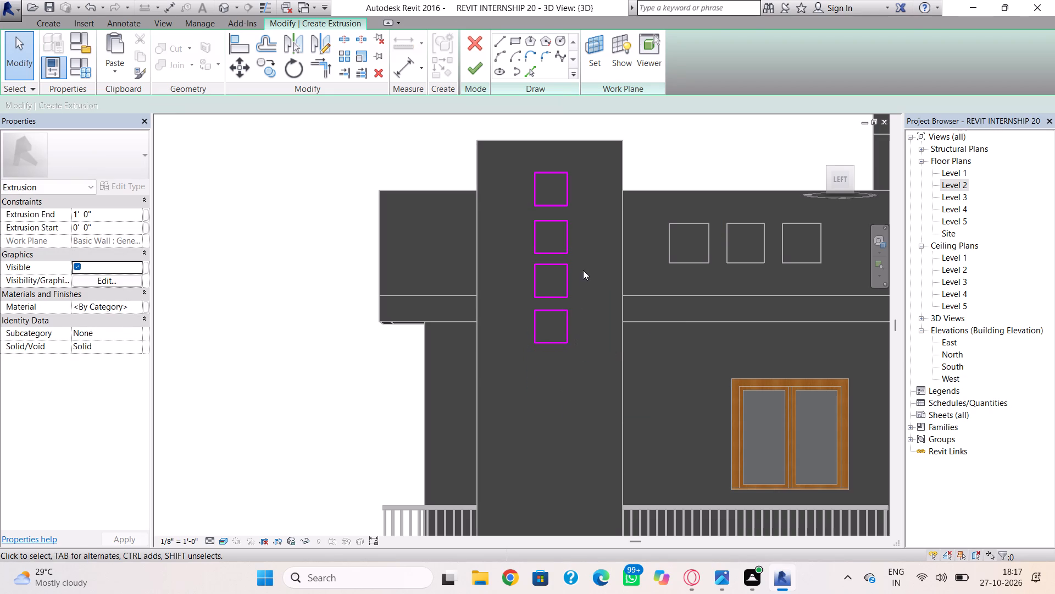
Nudge the top square down slightly to even out the column's spacing, and finish the four-square extrusion at 1' depth.
drag(581, 168, 530, 216)
key(Down)
click(587, 232)
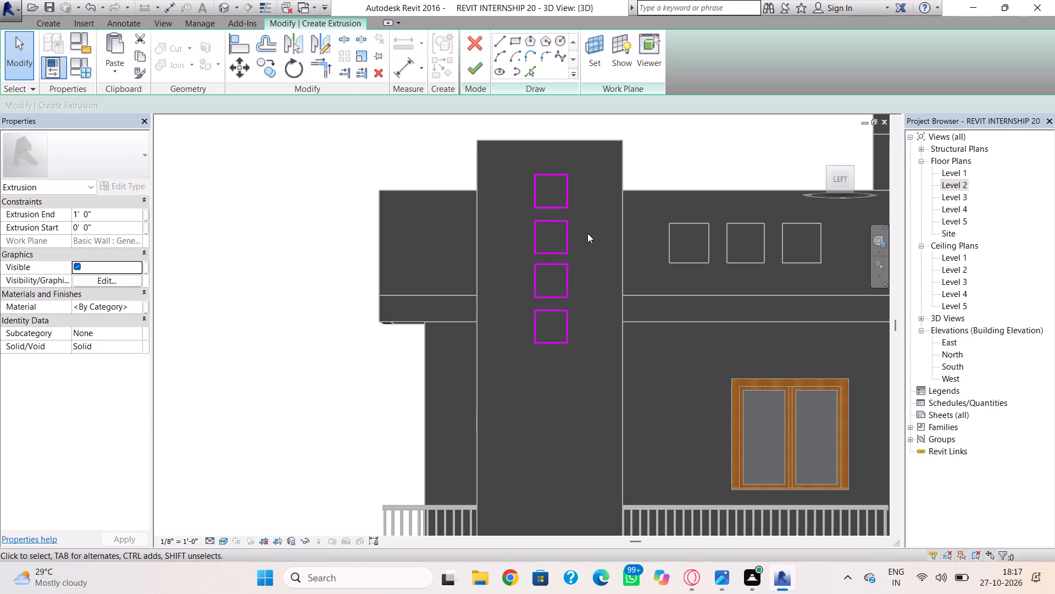
drag(579, 166, 568, 194)
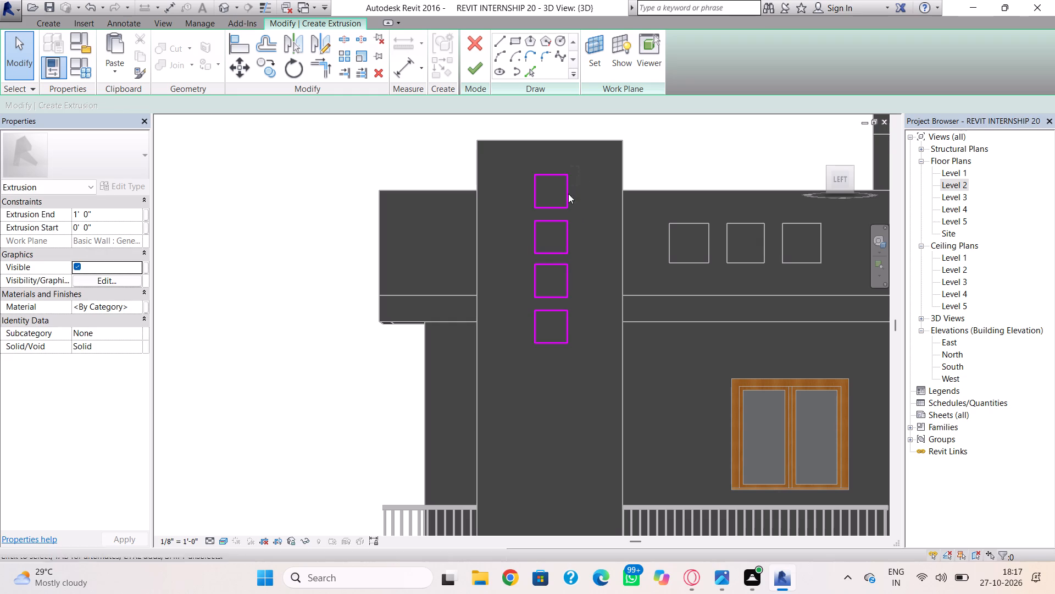
drag(568, 194, 518, 211)
key(Down)
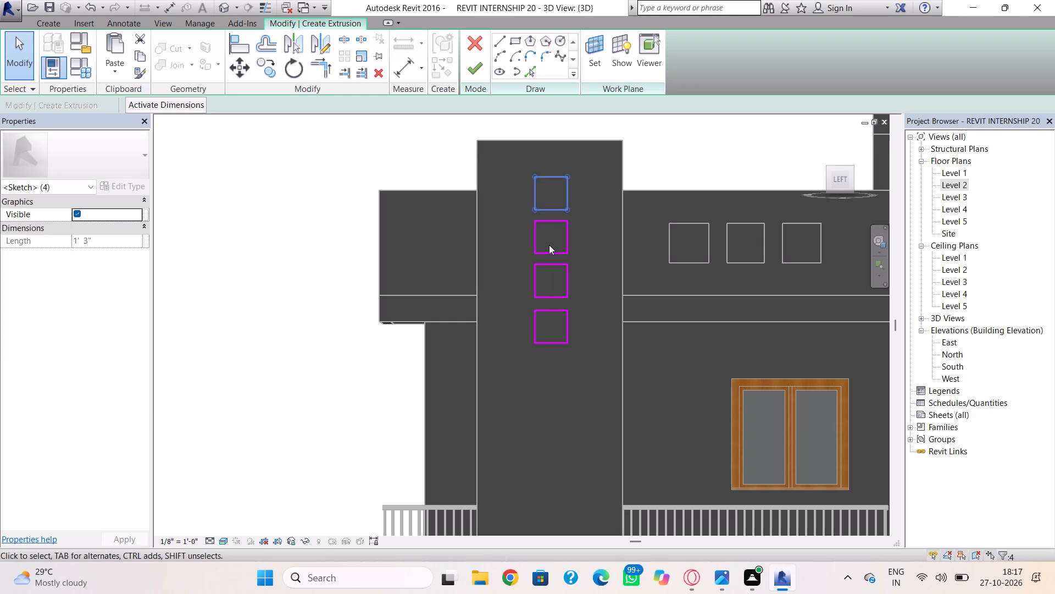
click(495, 253)
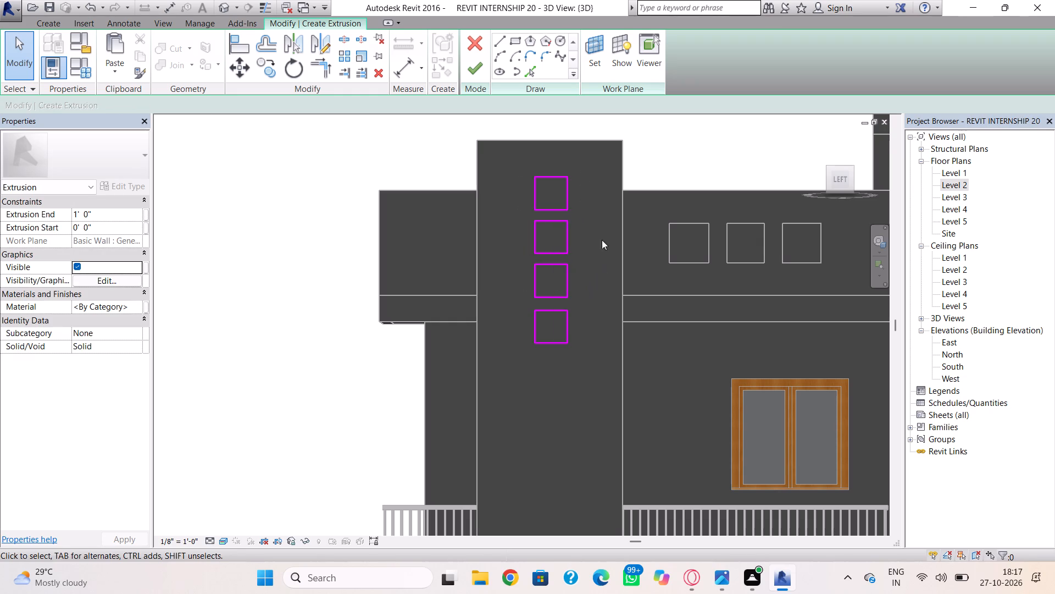
click(473, 71)
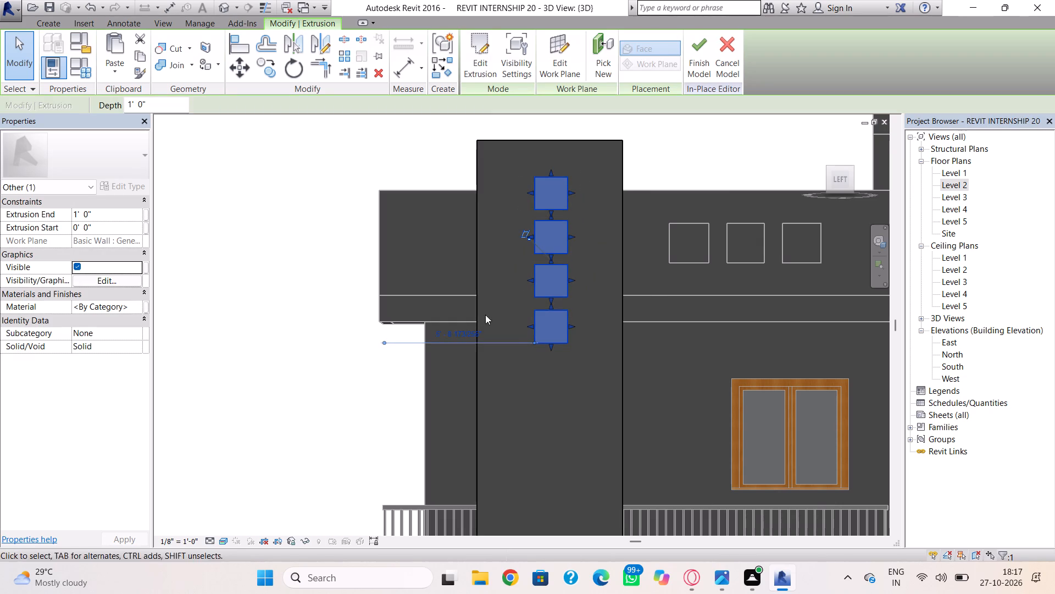
Stretch the back face of the four blocks into the panel, to an extrusion start of -0' 2 1/2".
shift+right_drag(503, 321, 618, 407)
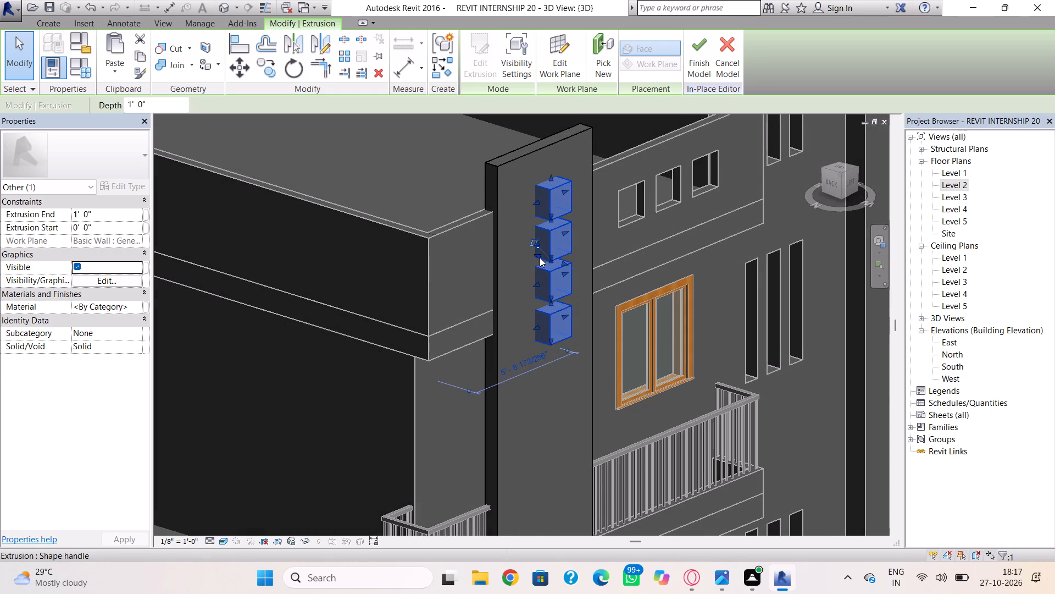
scroll(540, 257, up, 2)
click(537, 254)
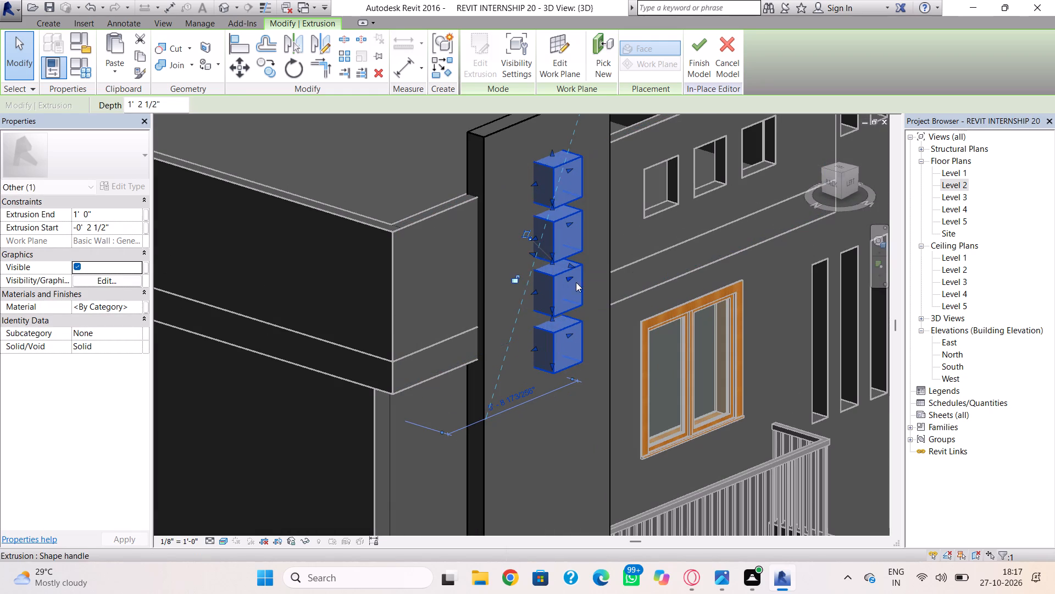
key(Escape)
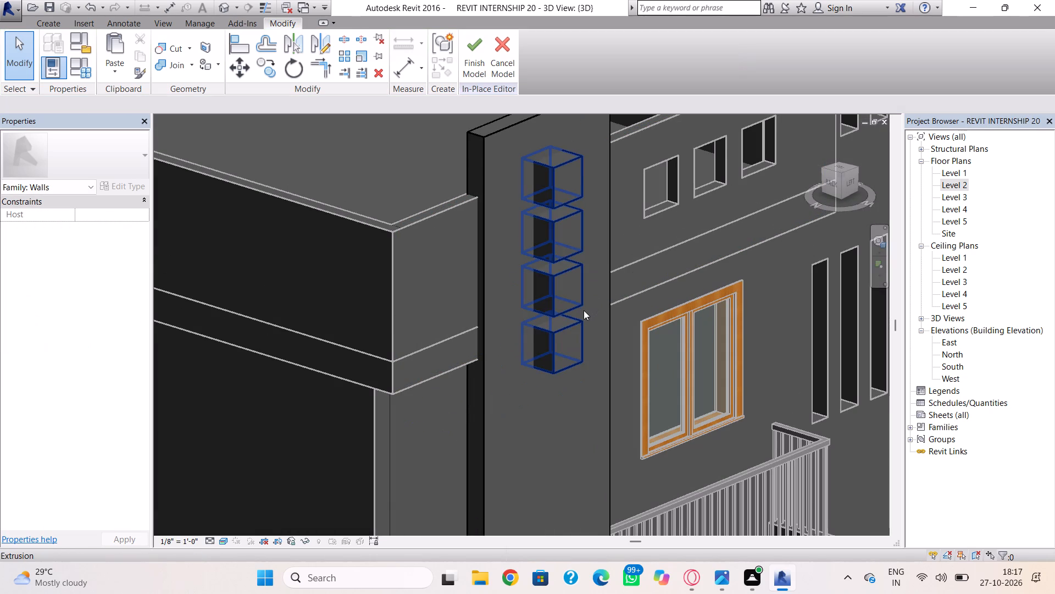
Finish the in-place wall model containing the tall panel and its column of squares.
scroll(584, 310, down, 2)
middle_drag(583, 310, 582, 296)
scroll(582, 320, down, 2)
middle_drag(582, 320, 575, 282)
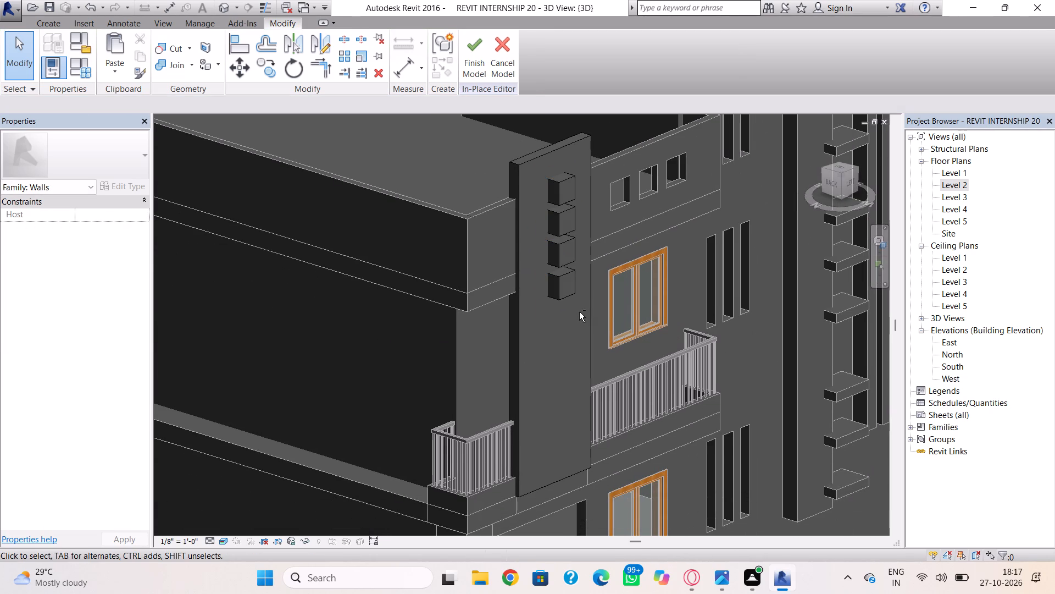
shift+right_drag(532, 316, 431, 233)
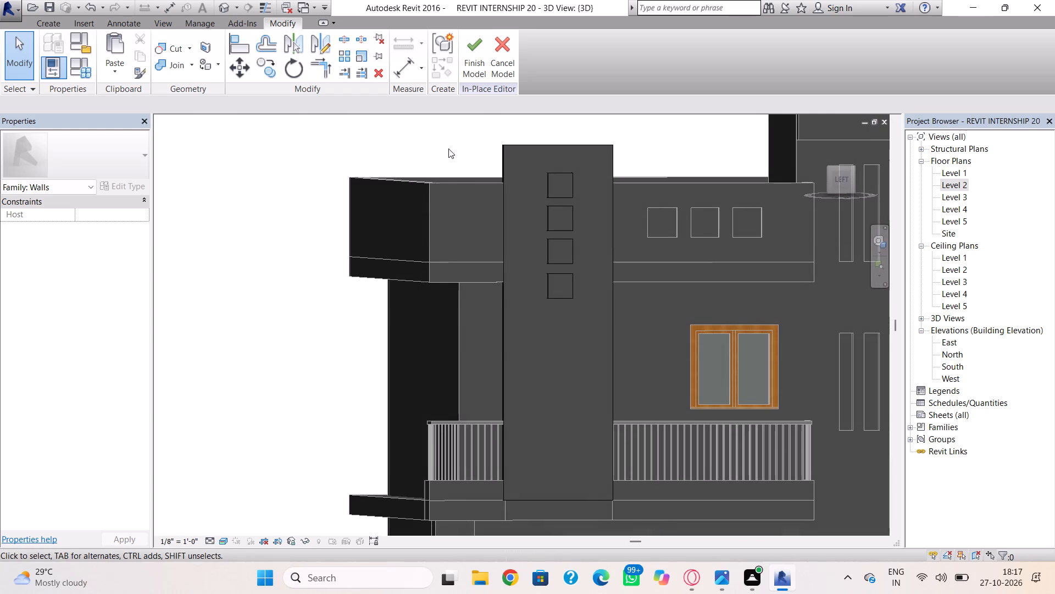
click(50, 23)
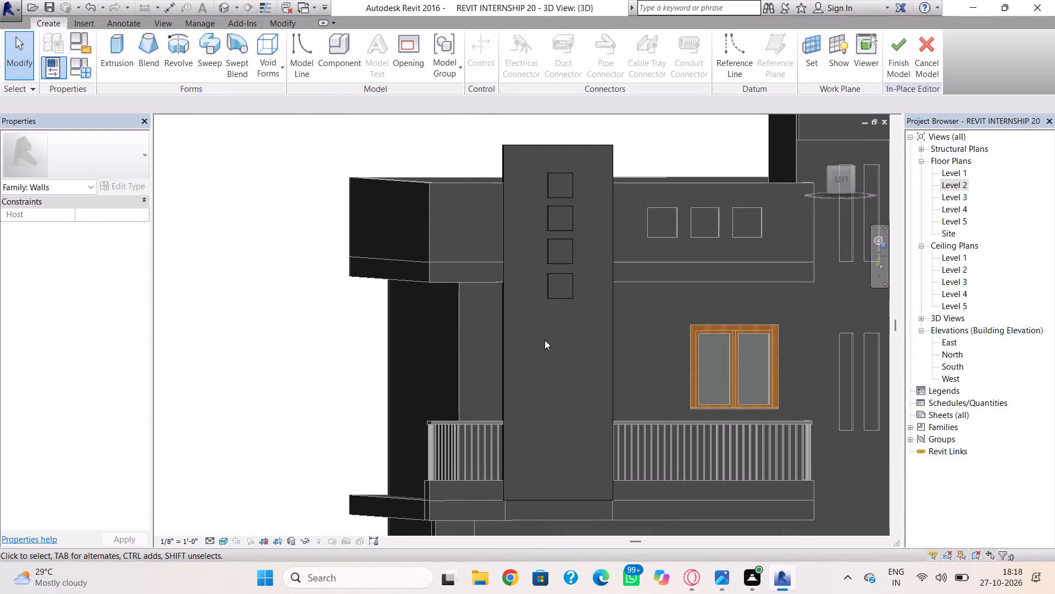
click(892, 59)
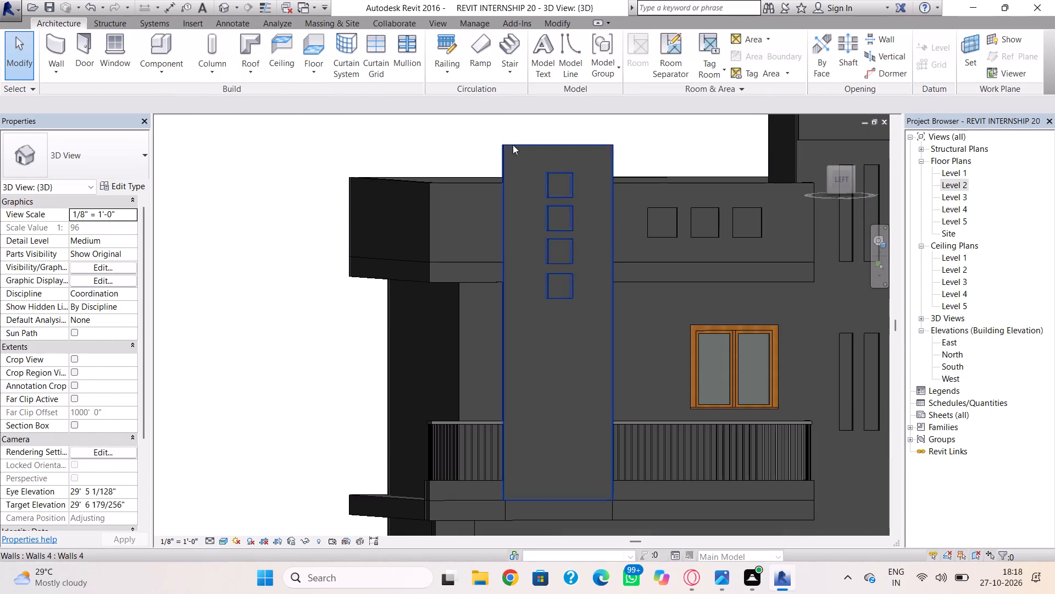
Reopen the tall panel's in-place wall model for editing, viewed from the front of its facade.
click(509, 371)
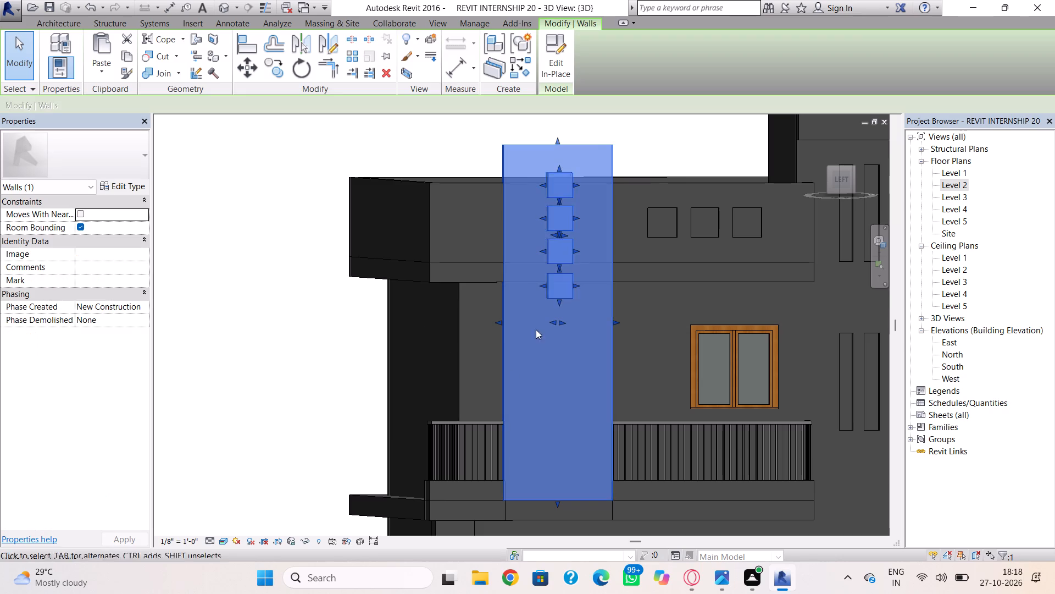
click(849, 181)
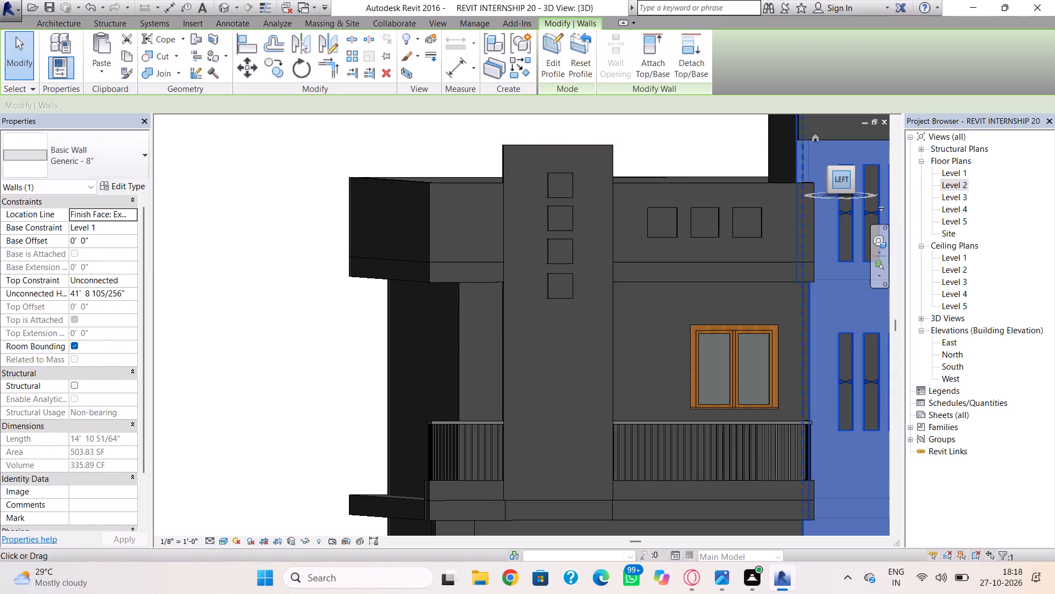
key(Escape)
shift+right_drag(578, 399, 560, 382)
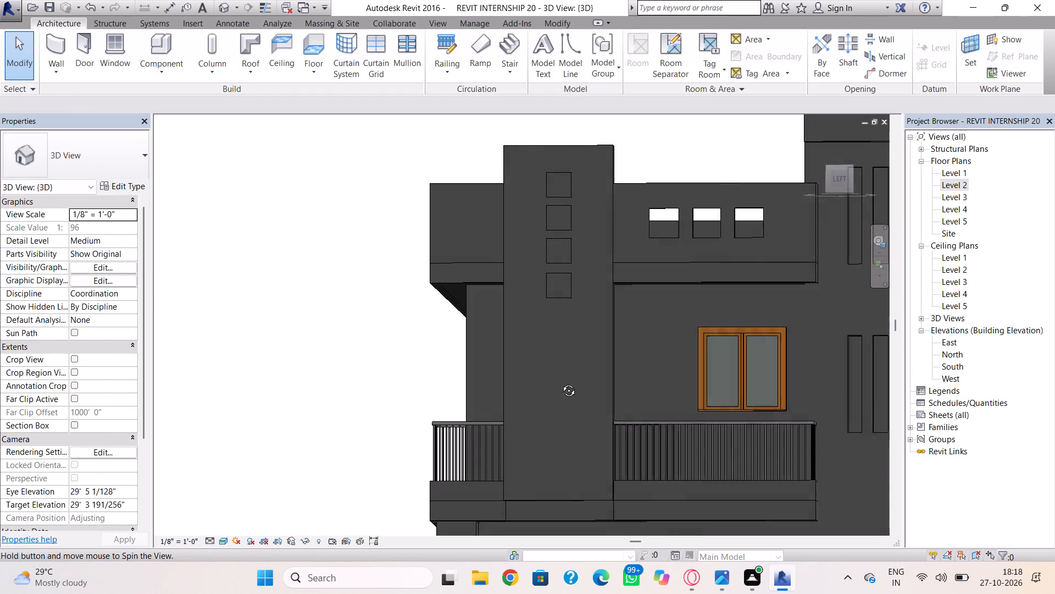
shift+right_drag(560, 382, 564, 387)
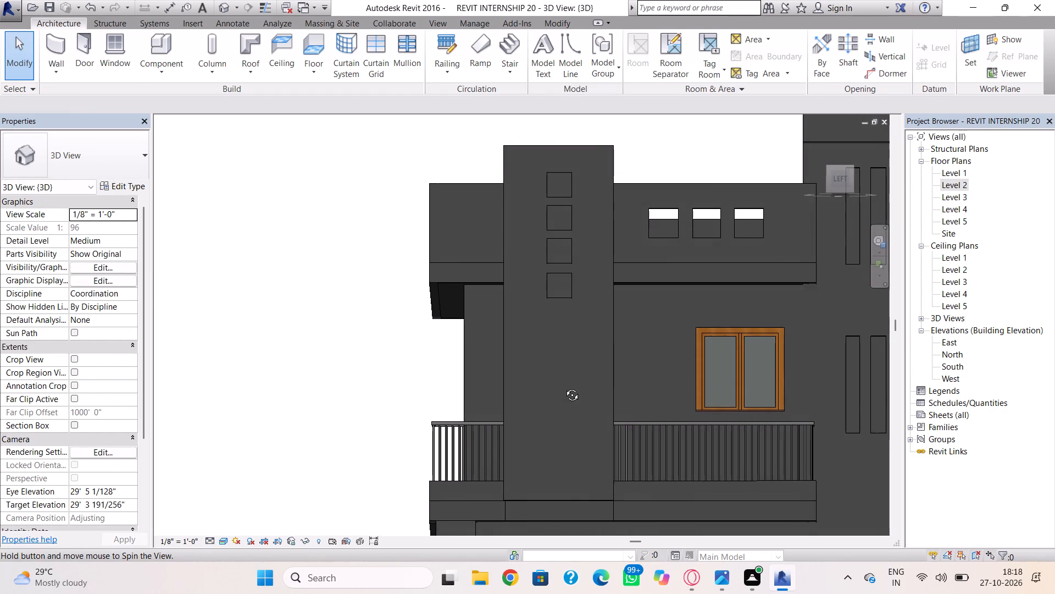
shift+right_drag(564, 387, 563, 391)
scroll(545, 391, down, 1)
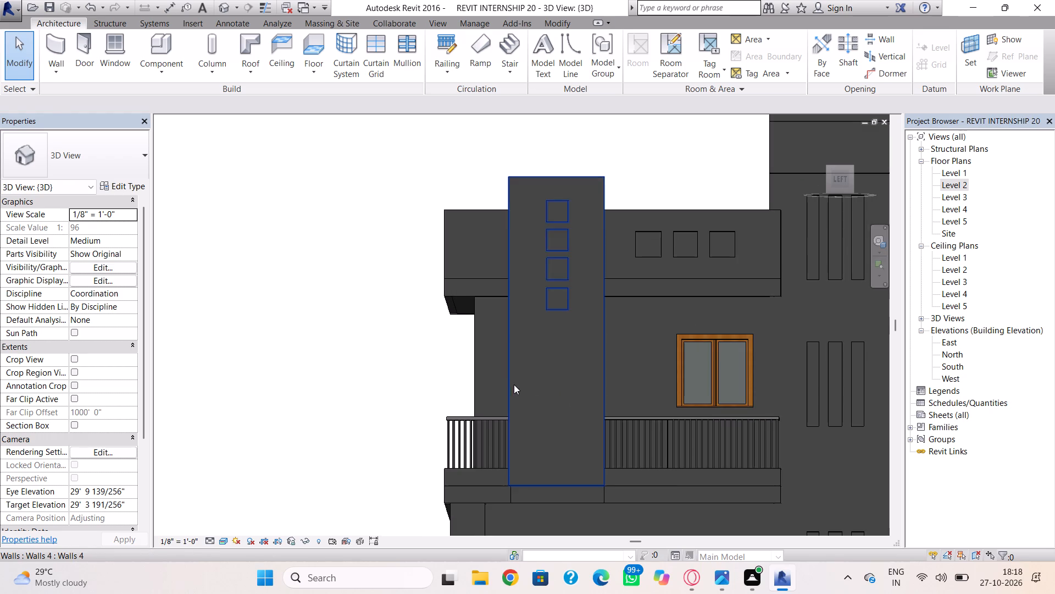
click(514, 384)
click(557, 50)
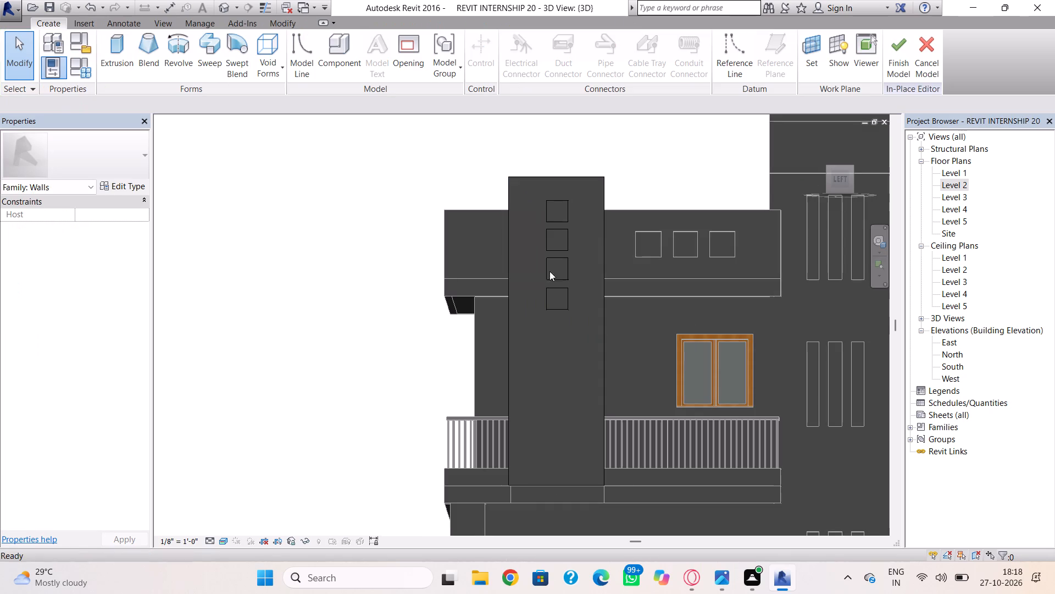
Edit the tall panel's extrusion sketch to cut a tall rectangular opening below the squares, inset from the panel's edges.
double_click(507, 356)
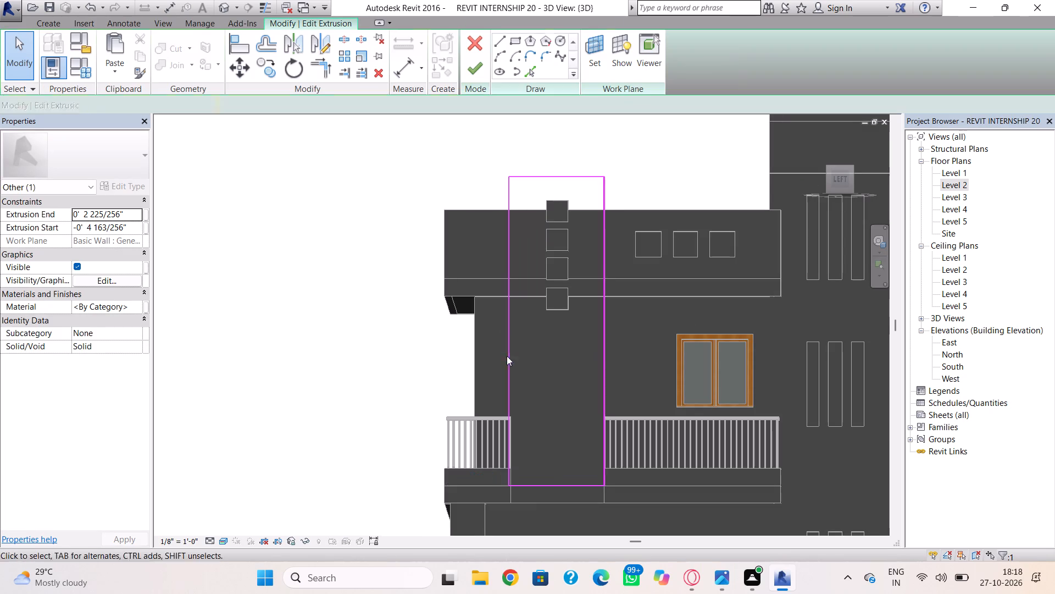
click(515, 42)
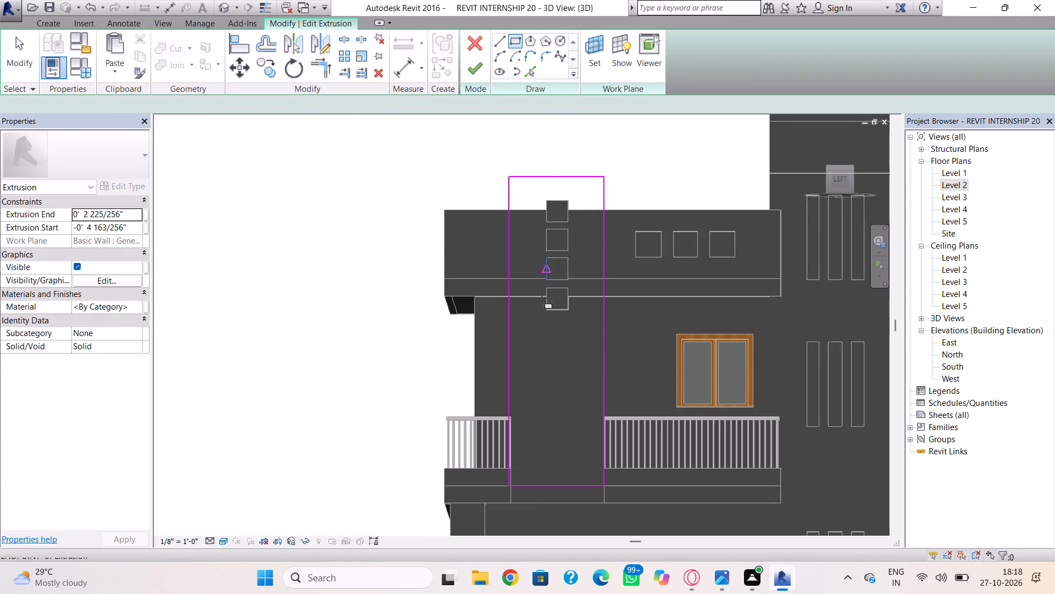
click(531, 331)
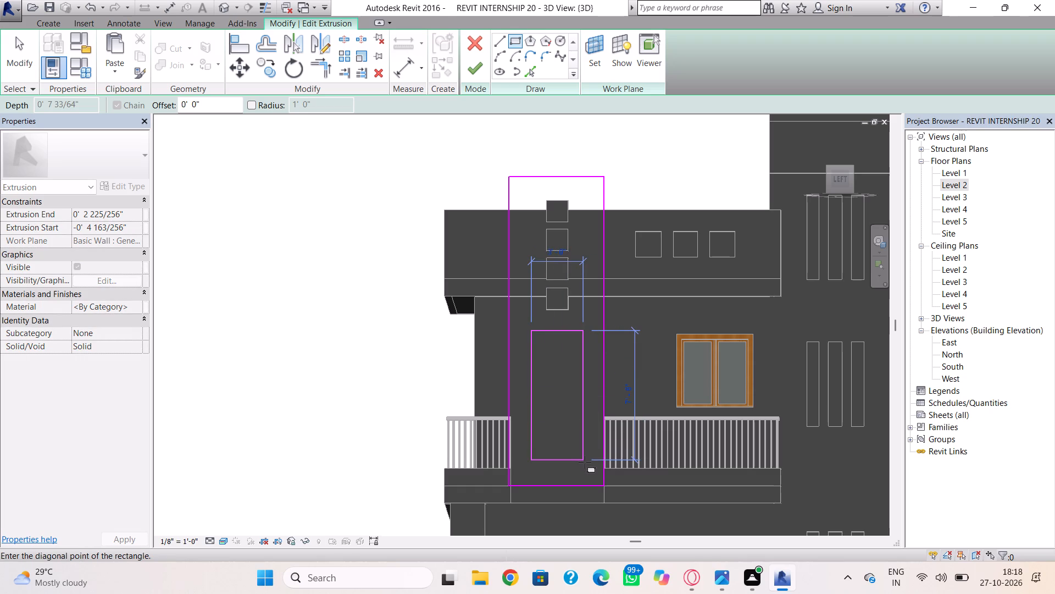
click(585, 462)
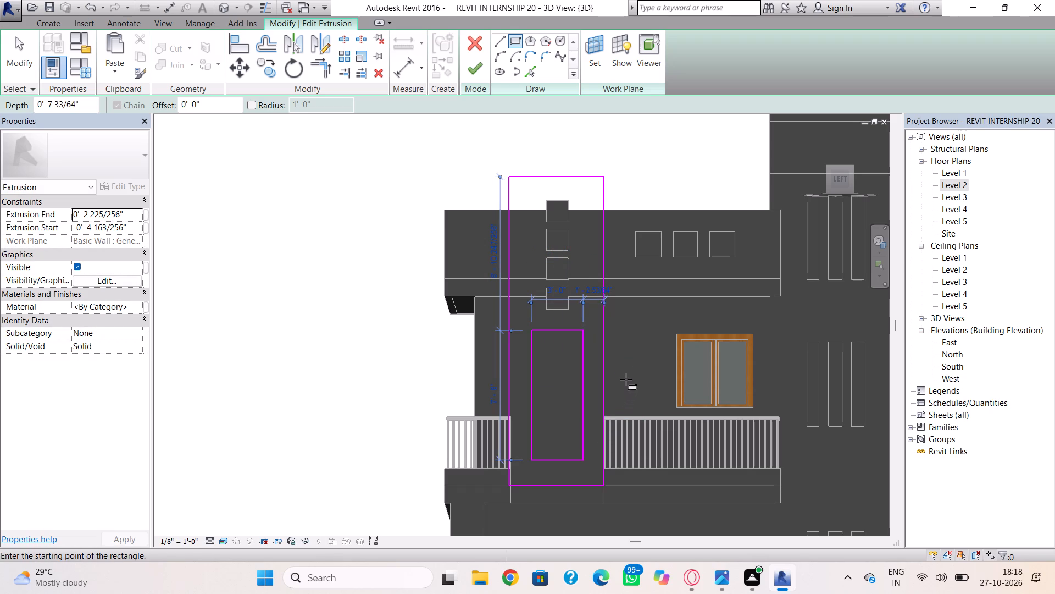
key(Escape)
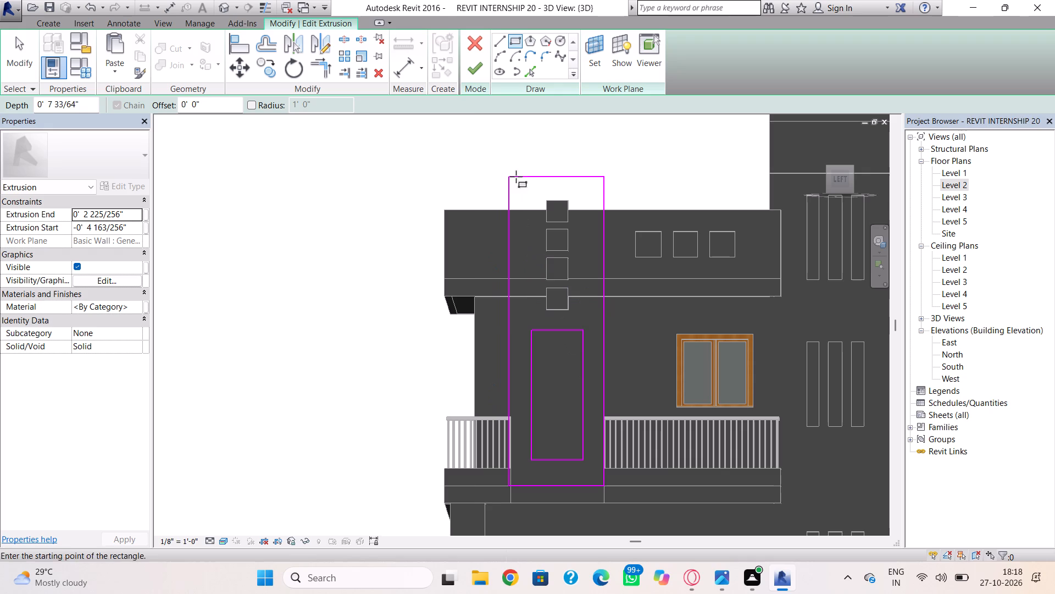
click(475, 75)
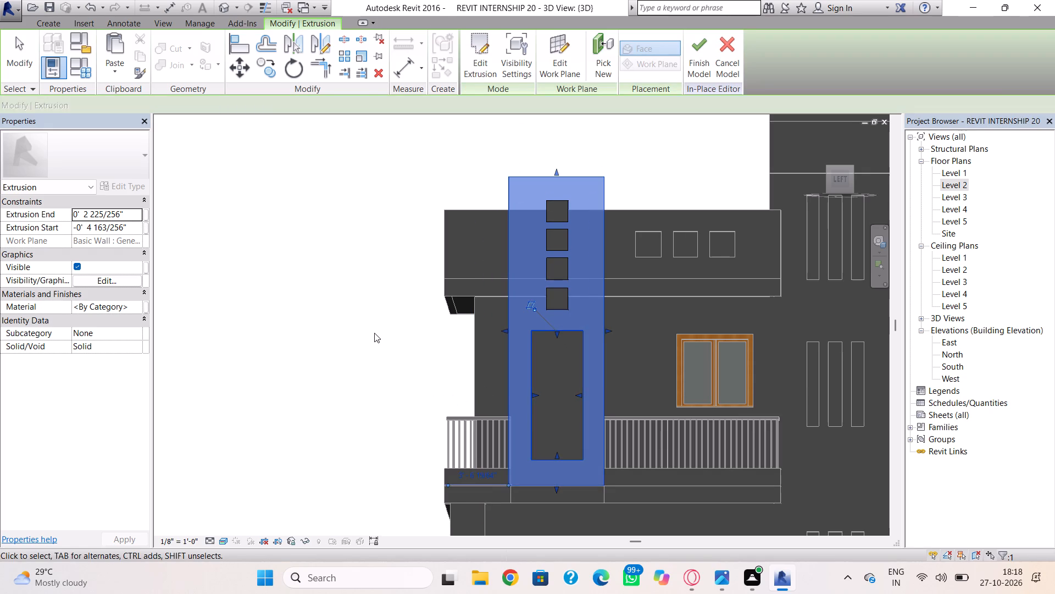
key(Escape)
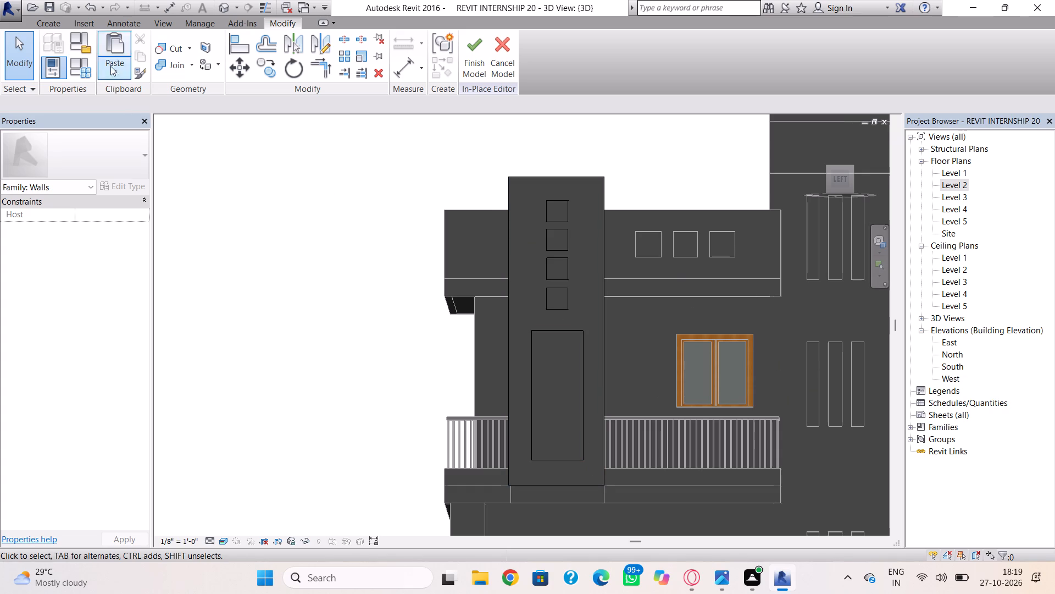
Start a solid extrusion and sketch a rectangle tracing the edges of the tall opening in the panel.
click(55, 21)
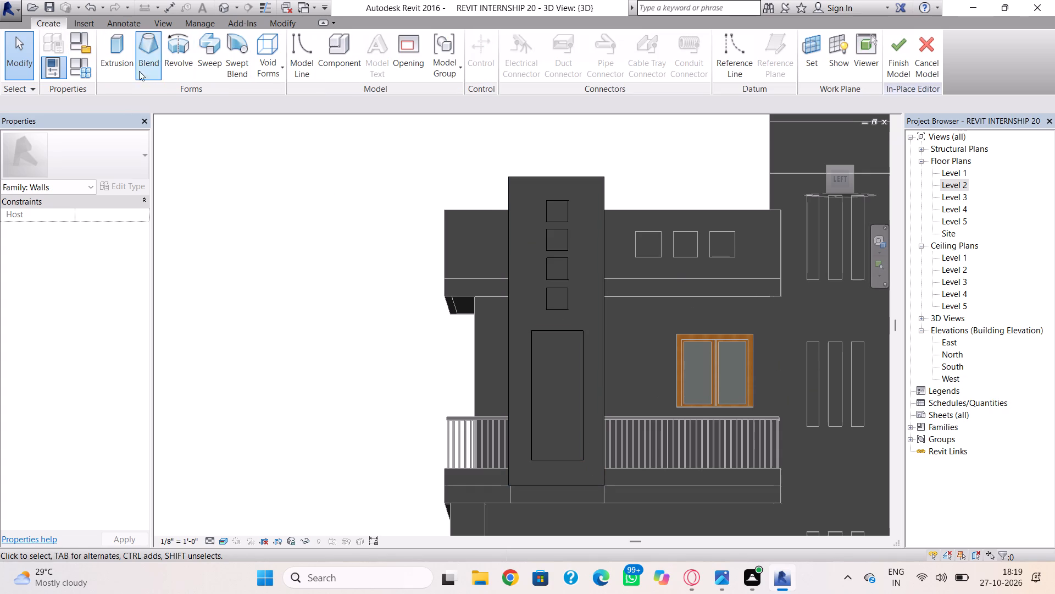
click(120, 59)
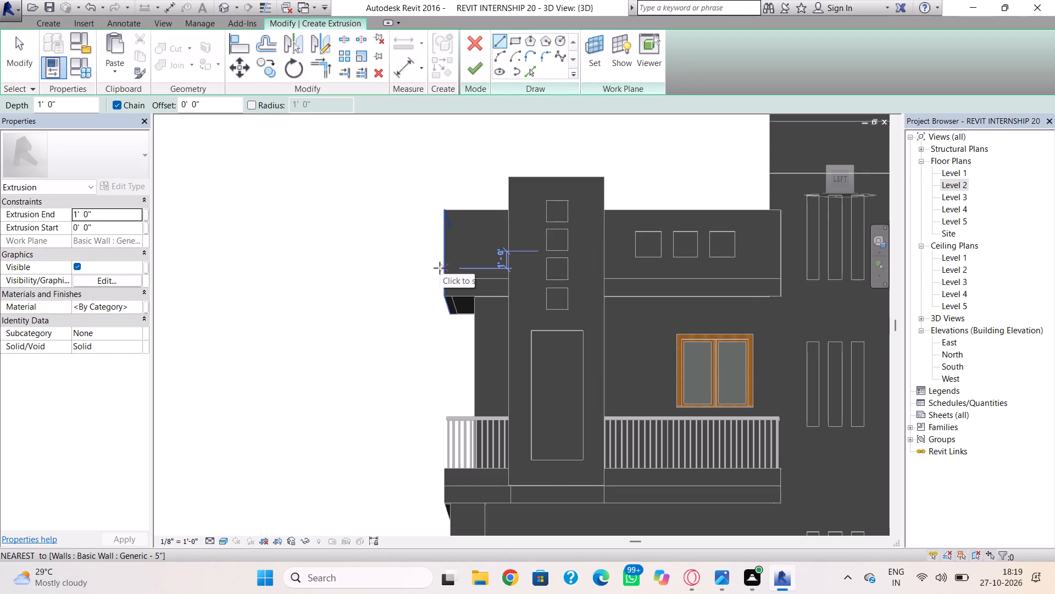
scroll(527, 334, up, 3)
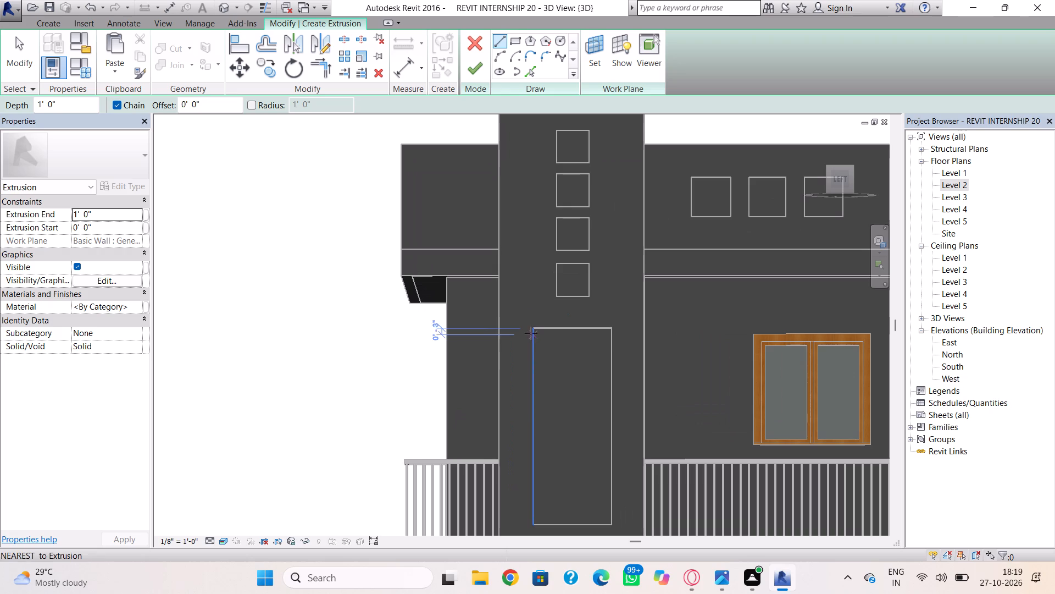
click(532, 329)
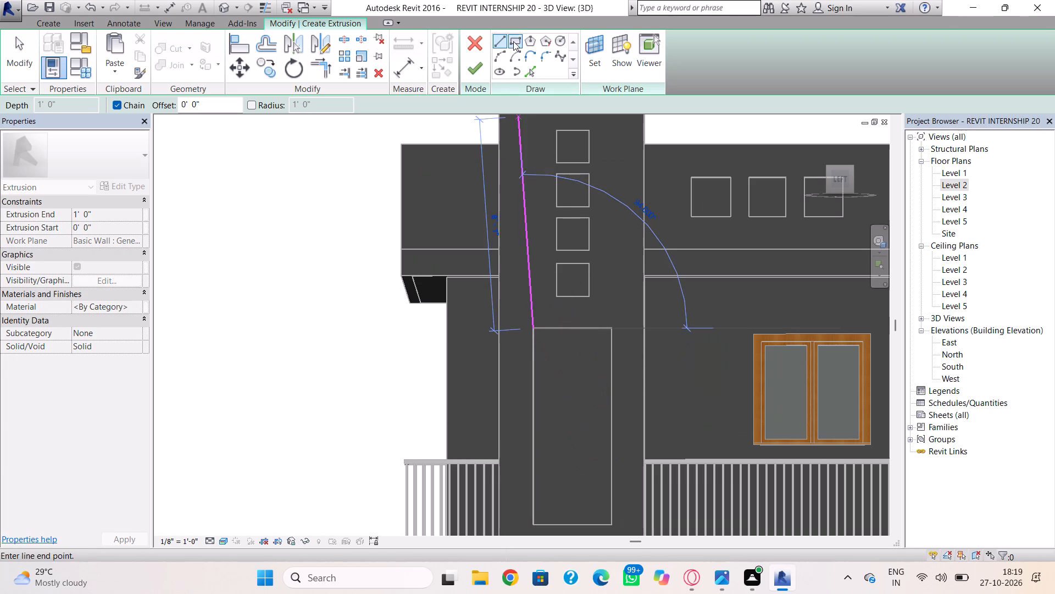
click(513, 41)
click(534, 326)
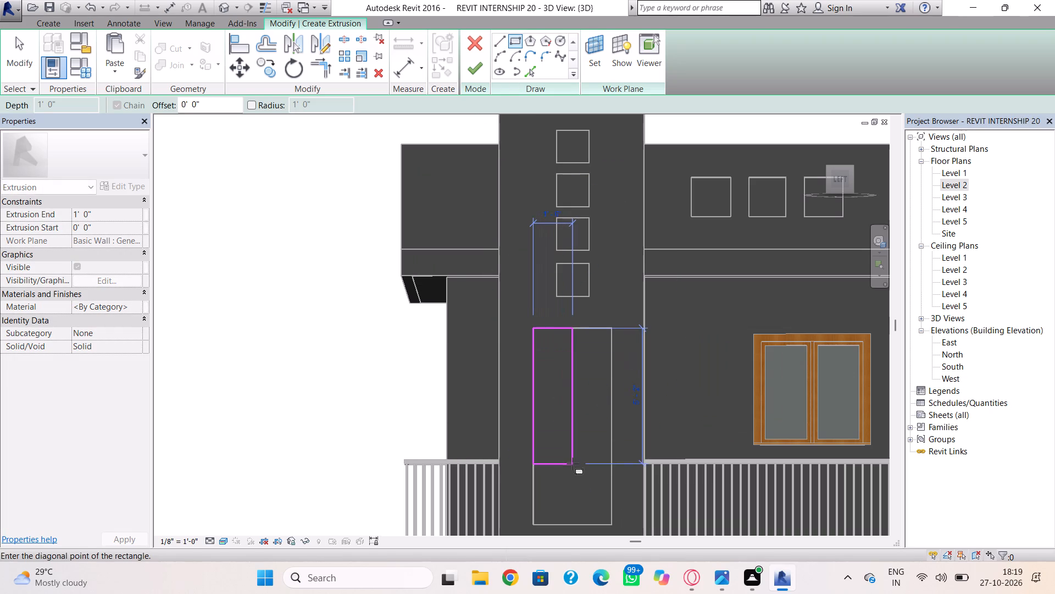
click(610, 524)
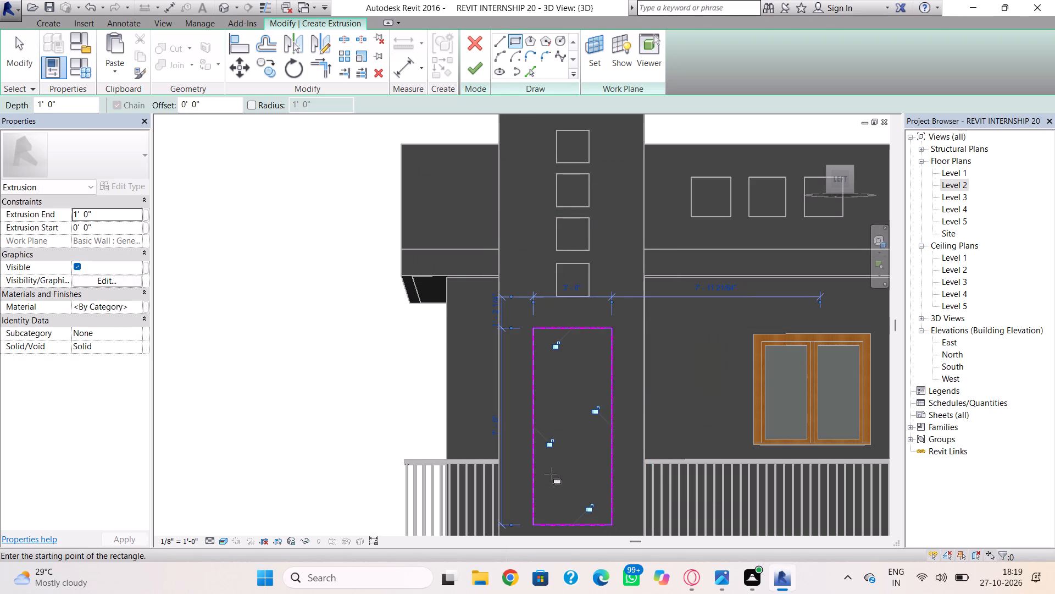
key(Escape)
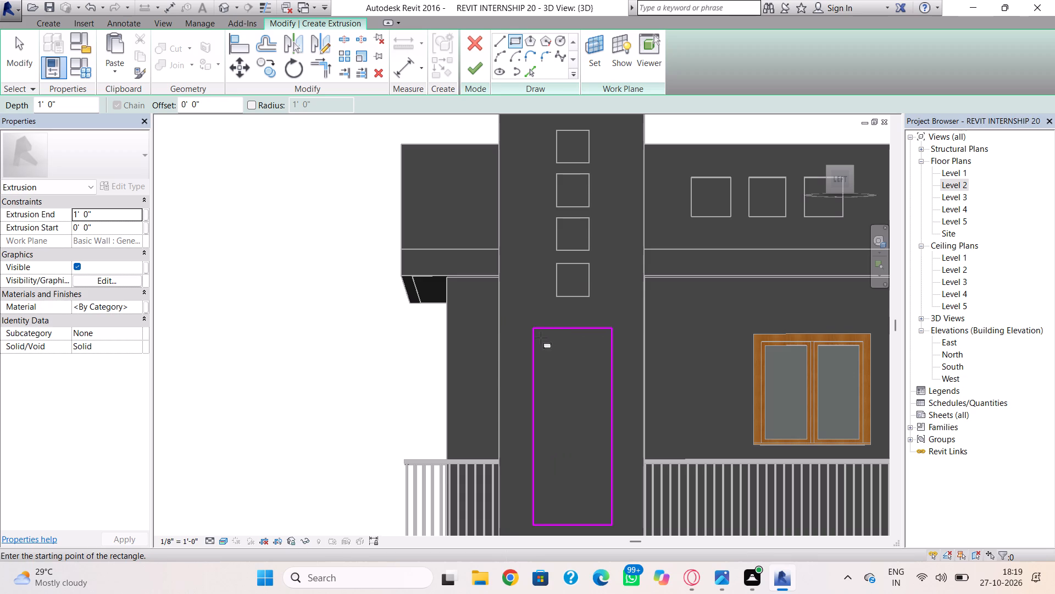
Sketch a slightly inset rectangle inside the first and finish the extrusion as a 1' 0" deep frame.
click(541, 337)
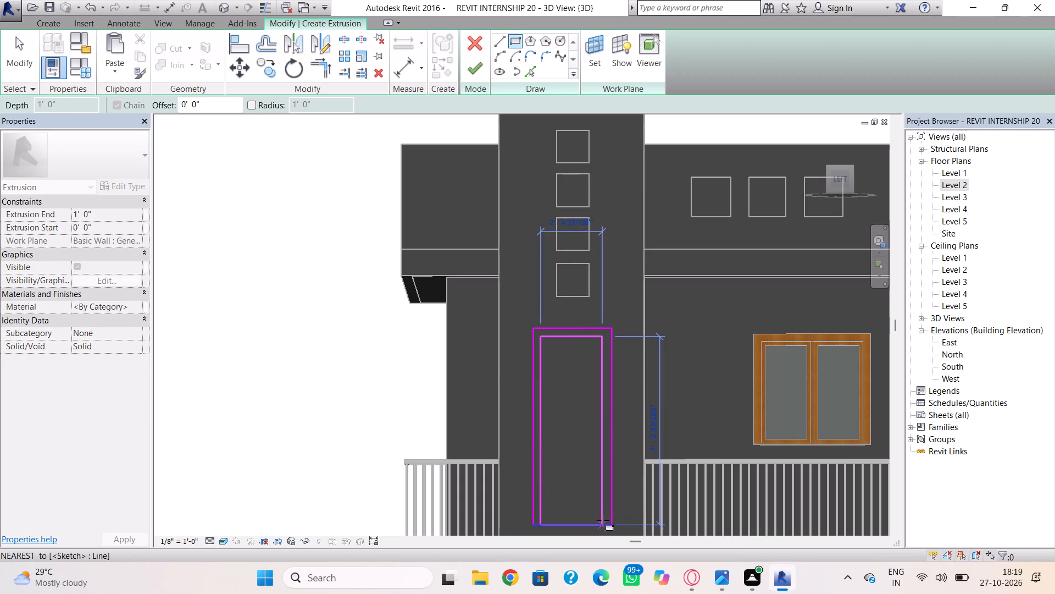
scroll(603, 519, up, 1)
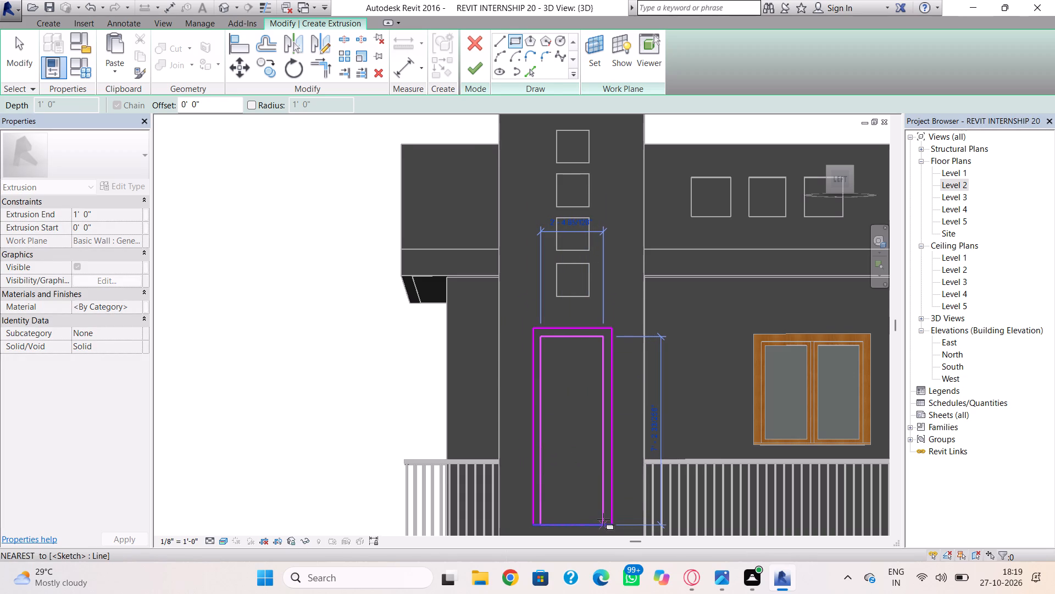
scroll(603, 519, up, 1)
click(604, 516)
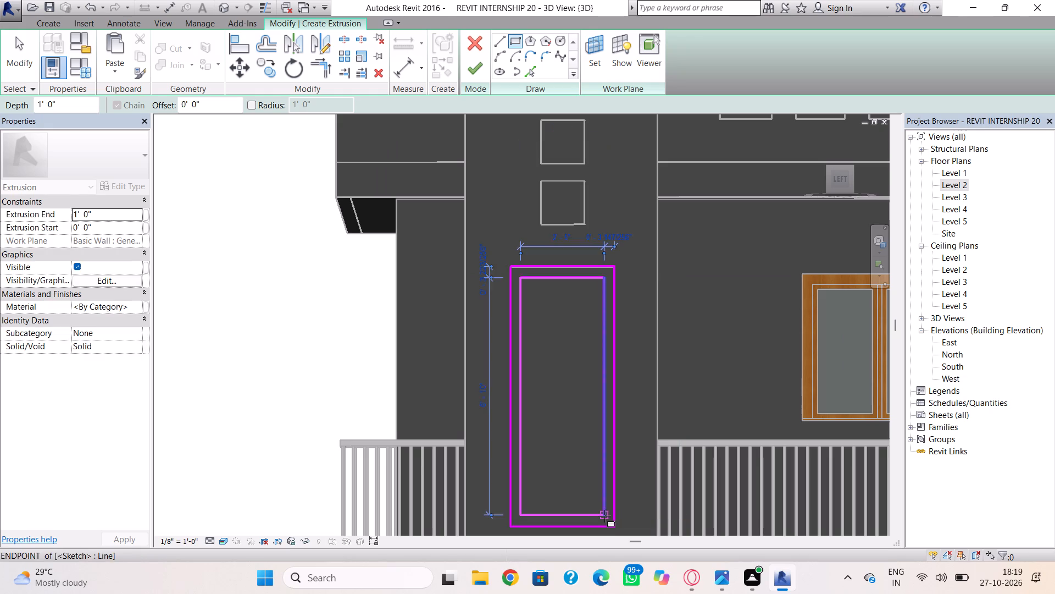
key(Escape)
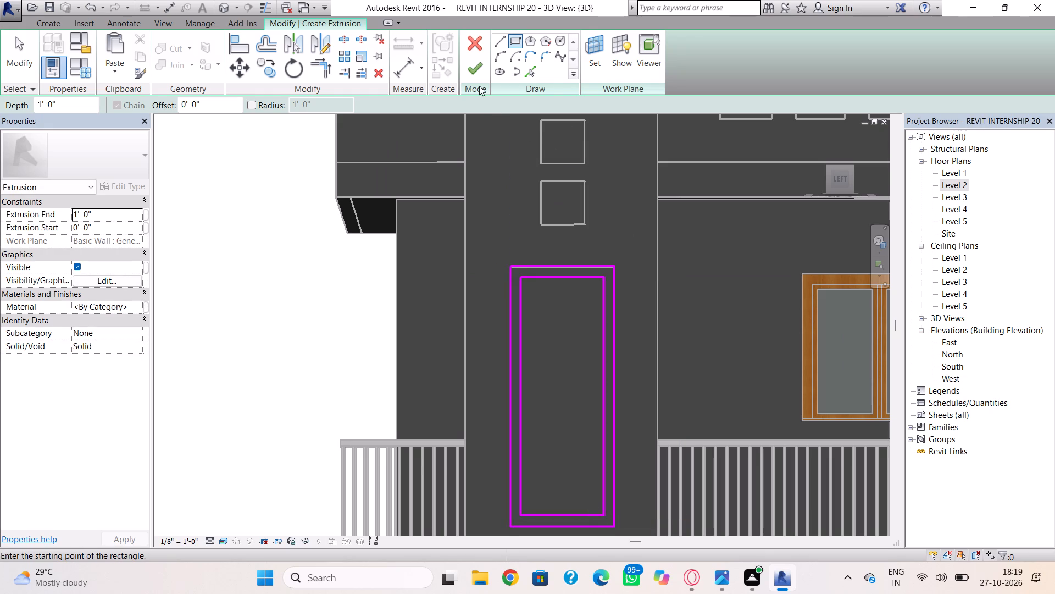
click(471, 71)
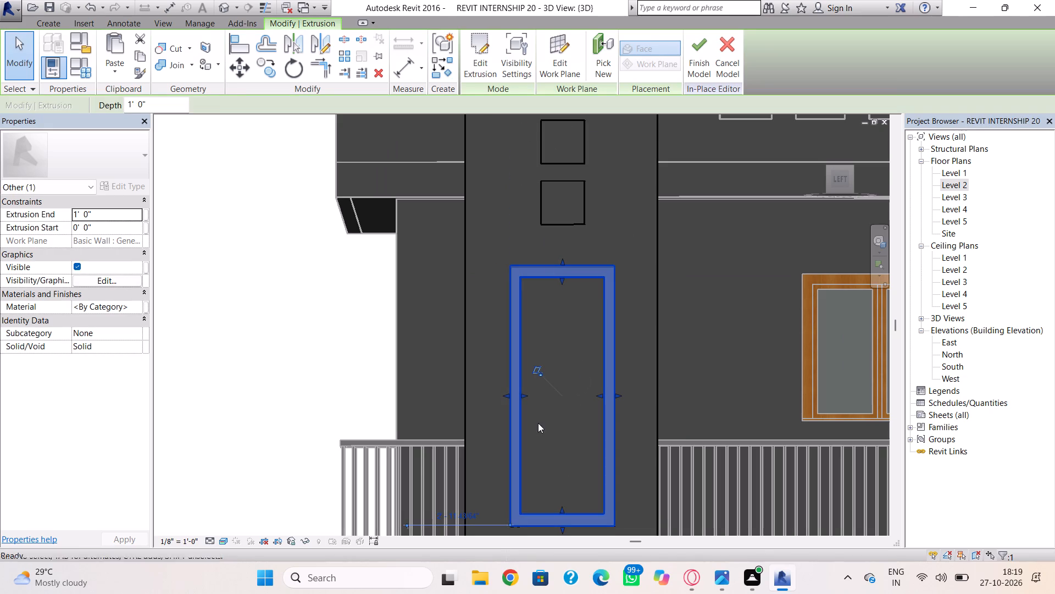
key(Escape)
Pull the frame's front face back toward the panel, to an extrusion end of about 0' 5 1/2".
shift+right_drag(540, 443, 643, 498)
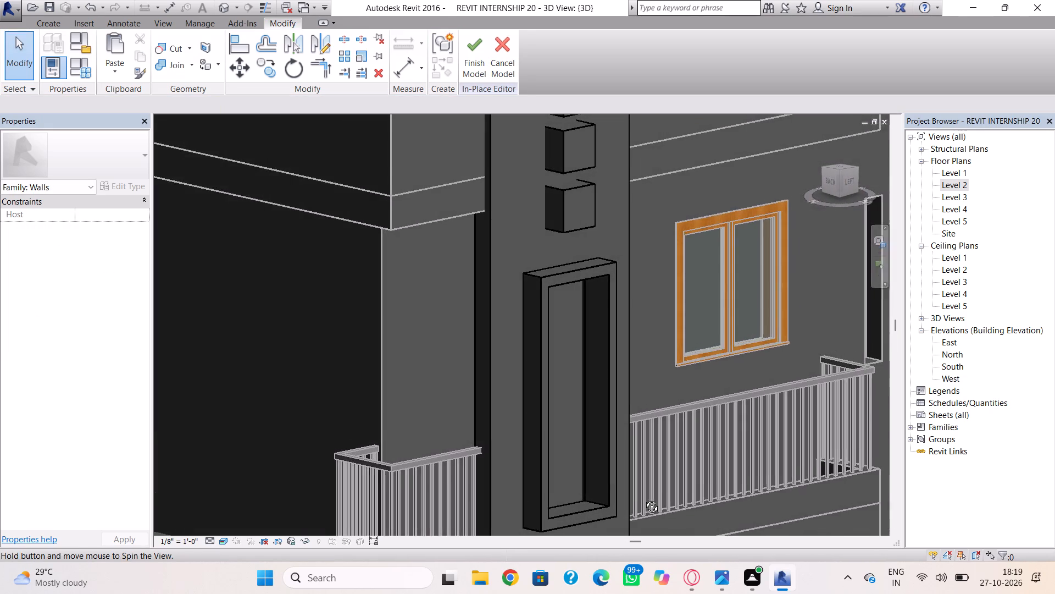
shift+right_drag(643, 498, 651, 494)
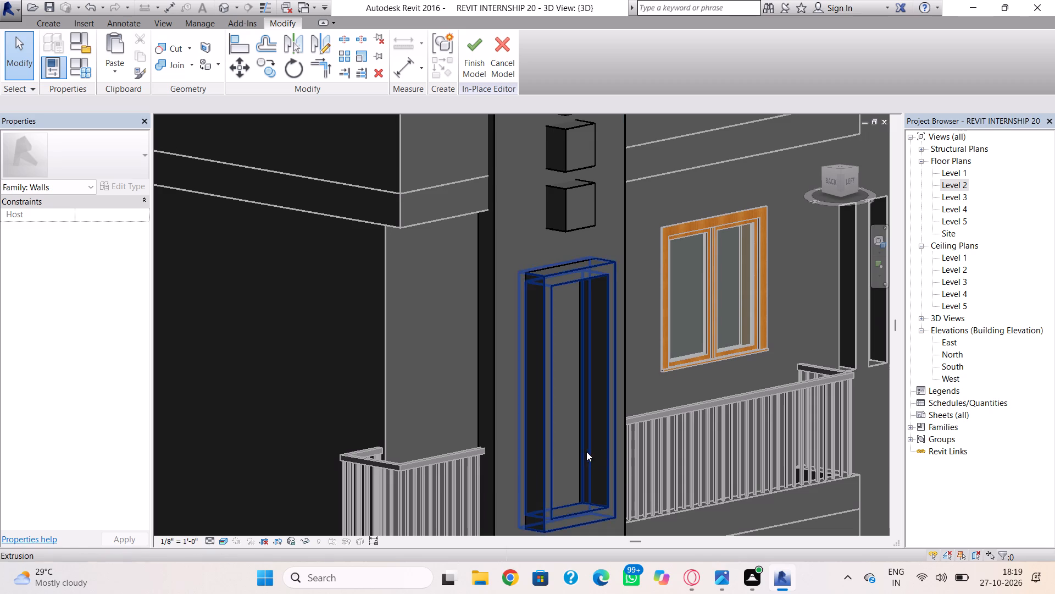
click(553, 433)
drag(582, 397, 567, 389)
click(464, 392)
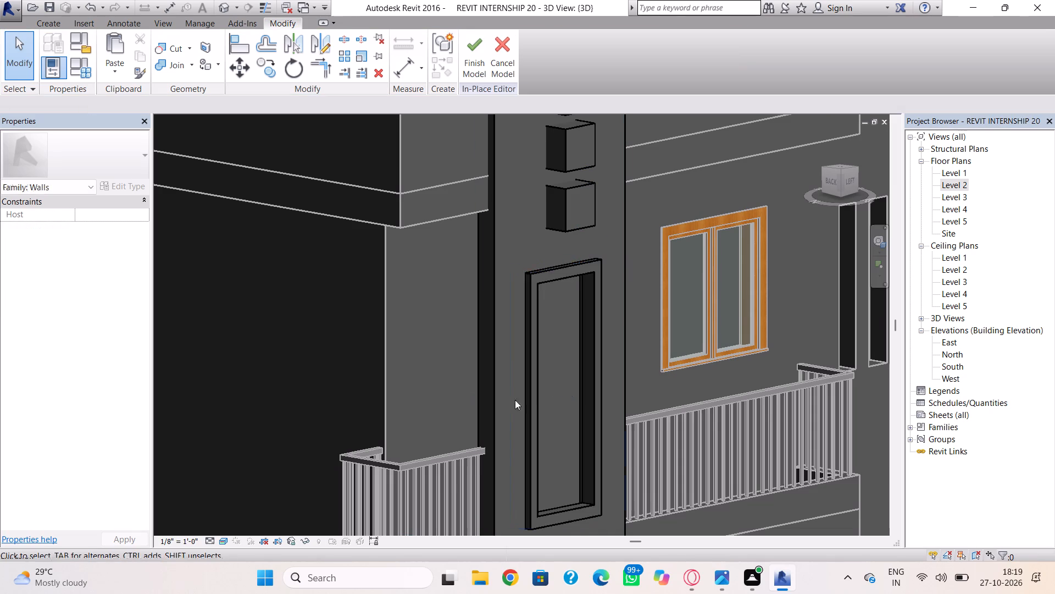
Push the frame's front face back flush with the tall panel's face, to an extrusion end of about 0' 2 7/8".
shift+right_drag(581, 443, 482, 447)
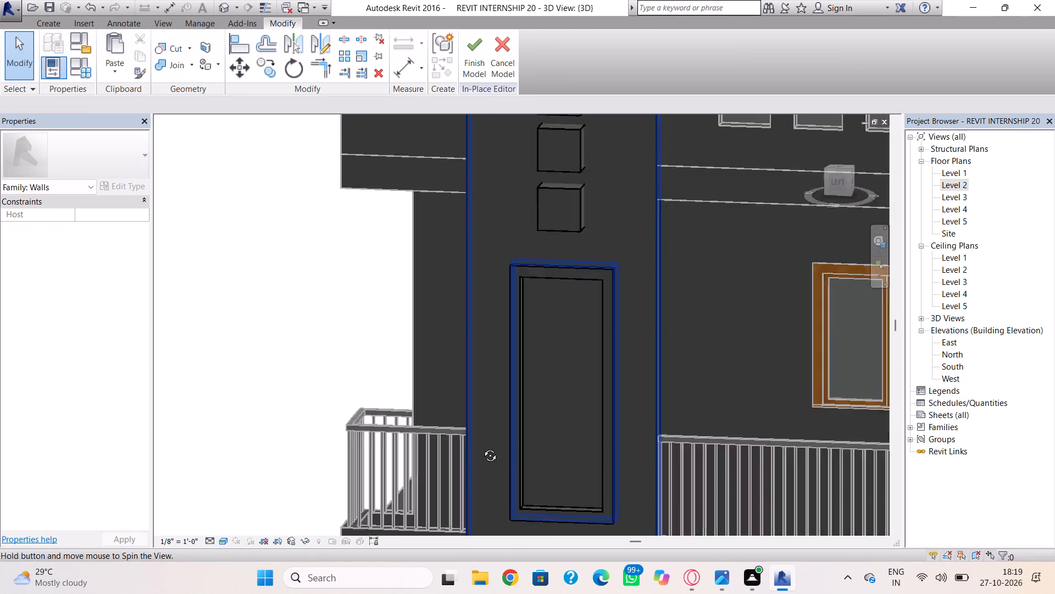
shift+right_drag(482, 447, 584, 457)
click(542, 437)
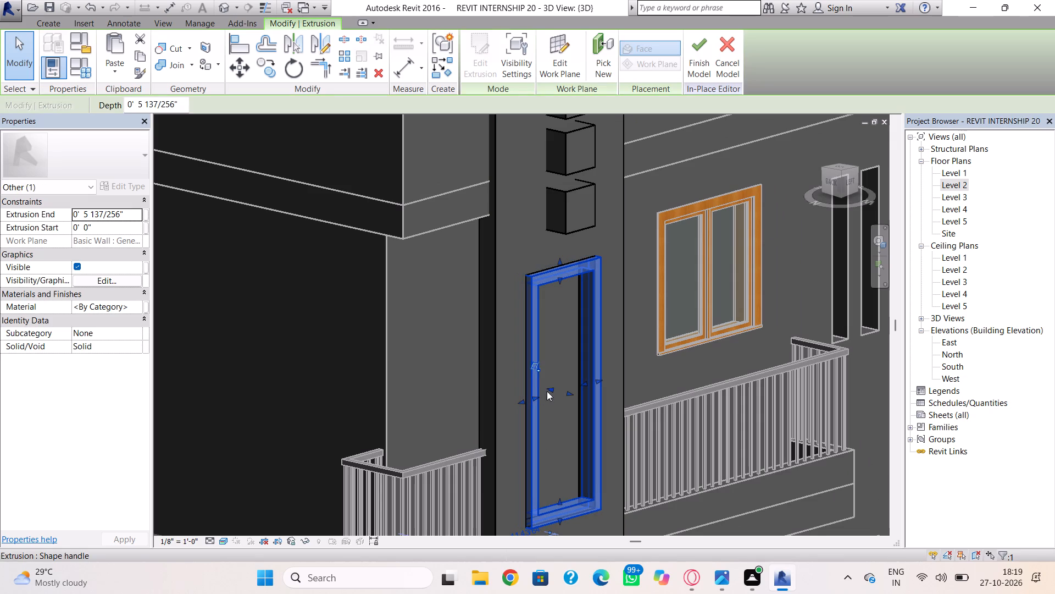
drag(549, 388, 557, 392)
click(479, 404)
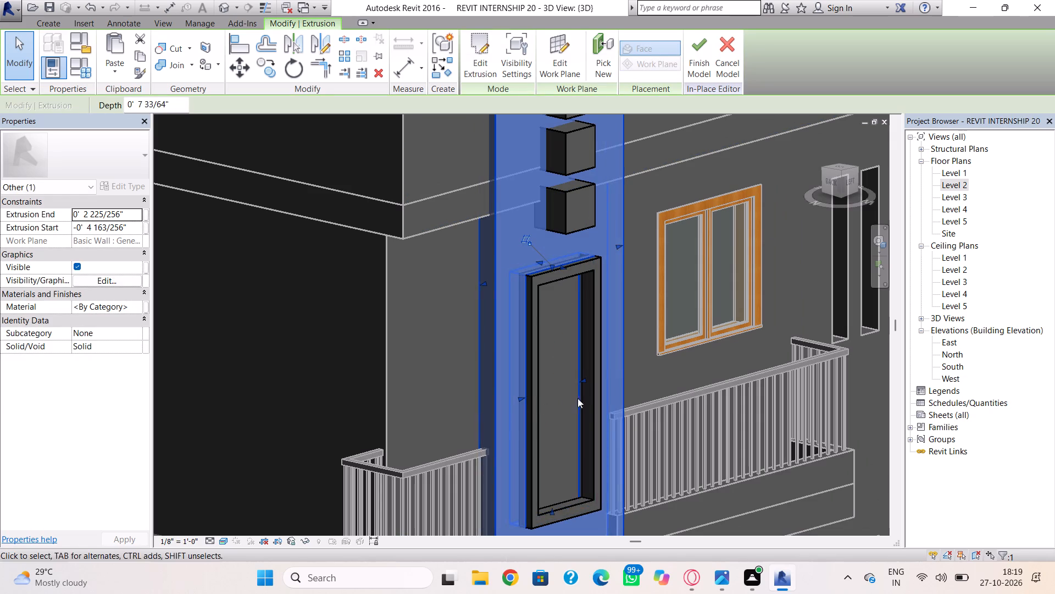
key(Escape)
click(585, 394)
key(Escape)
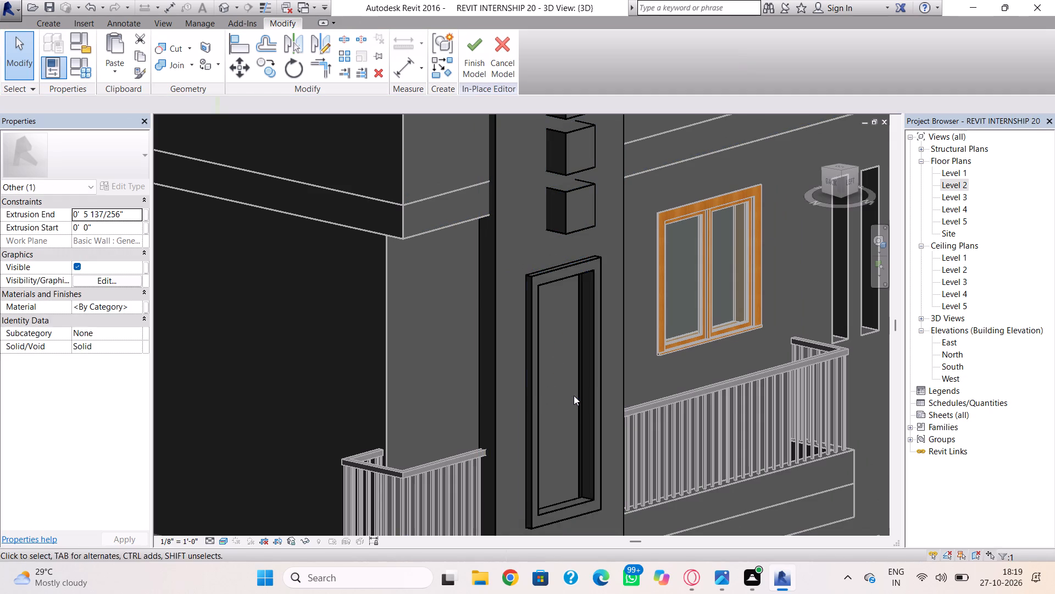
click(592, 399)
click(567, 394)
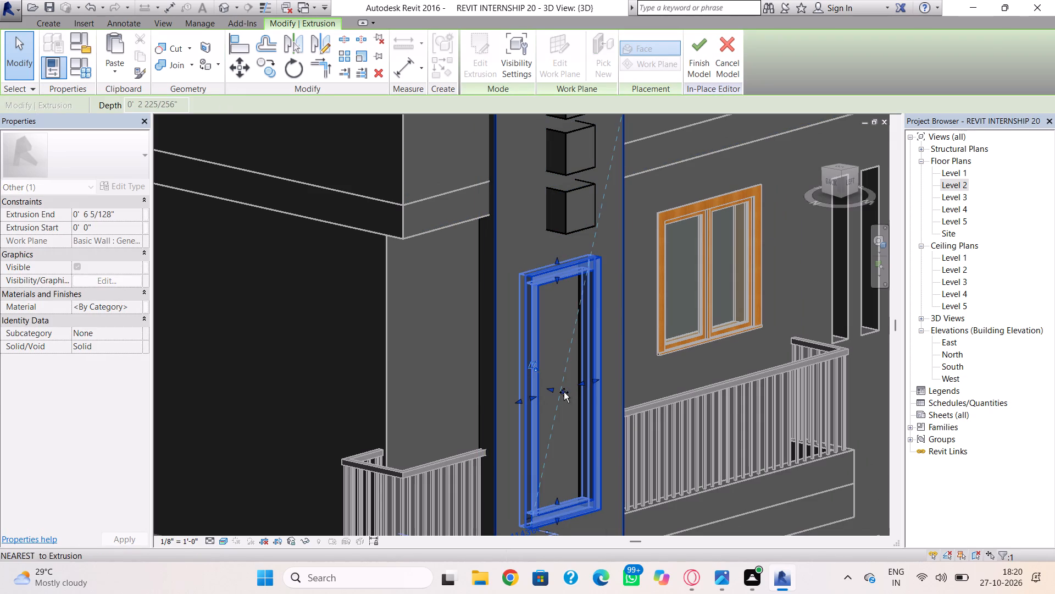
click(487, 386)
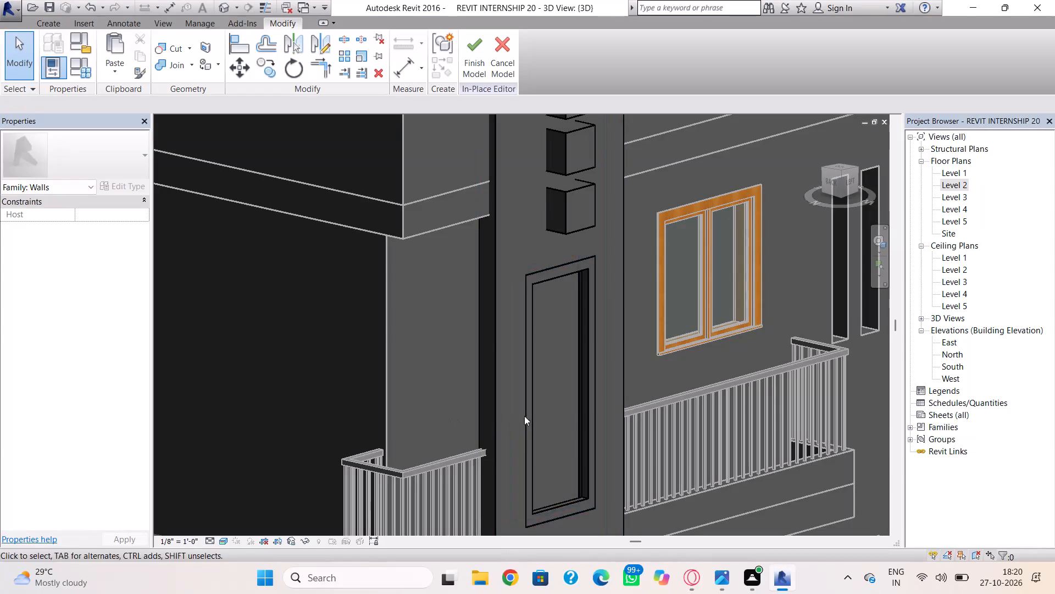
Pull the frame's front face out from the panel, to an extrusion end of about 0' 5 1/8".
click(534, 404)
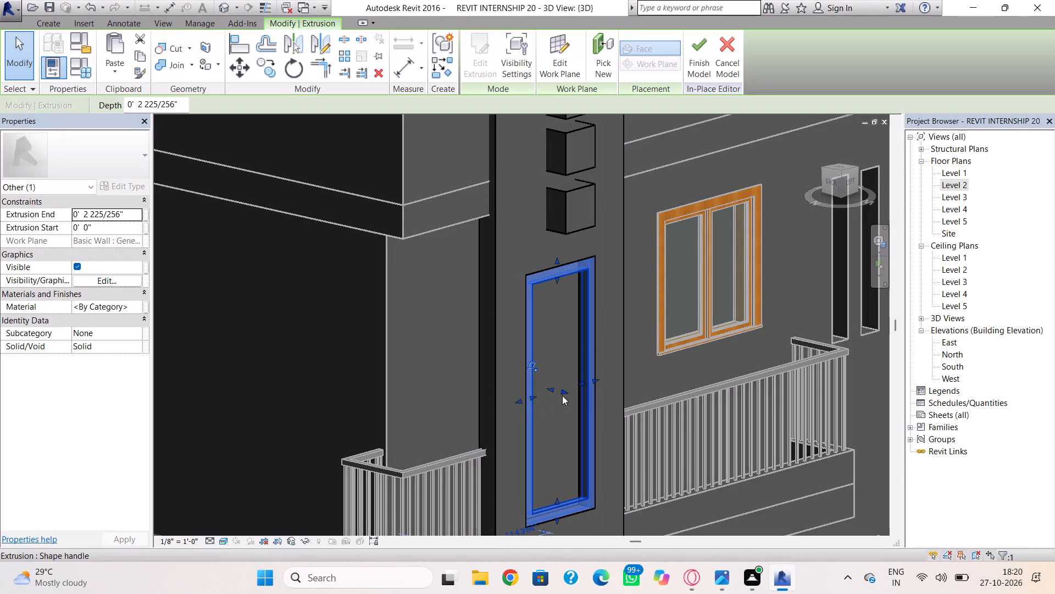
click(563, 391)
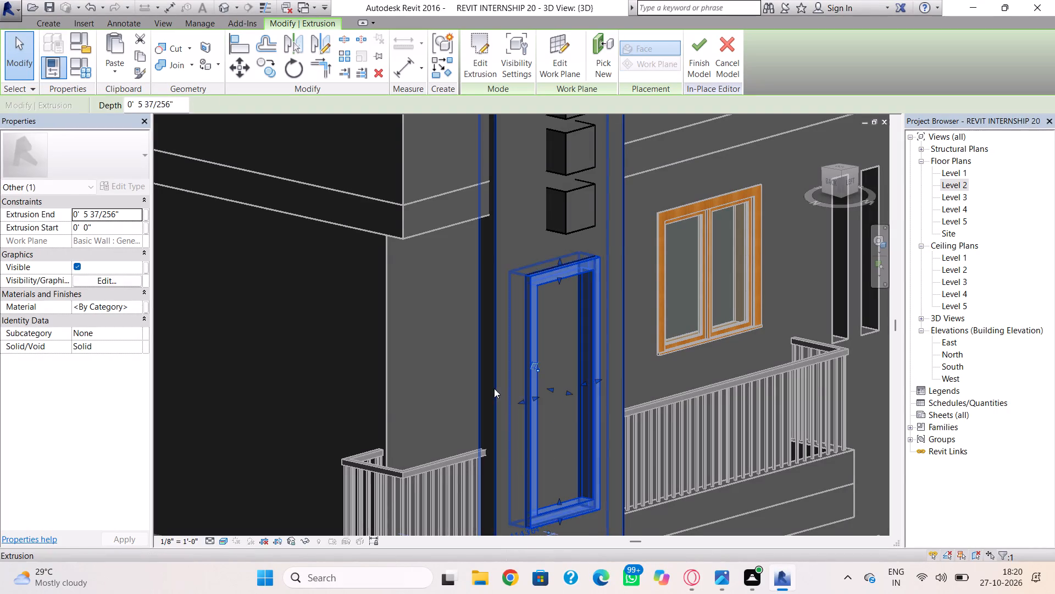
click(494, 388)
key(Escape)
Nudge the tall panel extrusion sideways along the facade, away from the window and toward the building's outer corner, without the squares or frame.
shift+right_drag(475, 388, 333, 382)
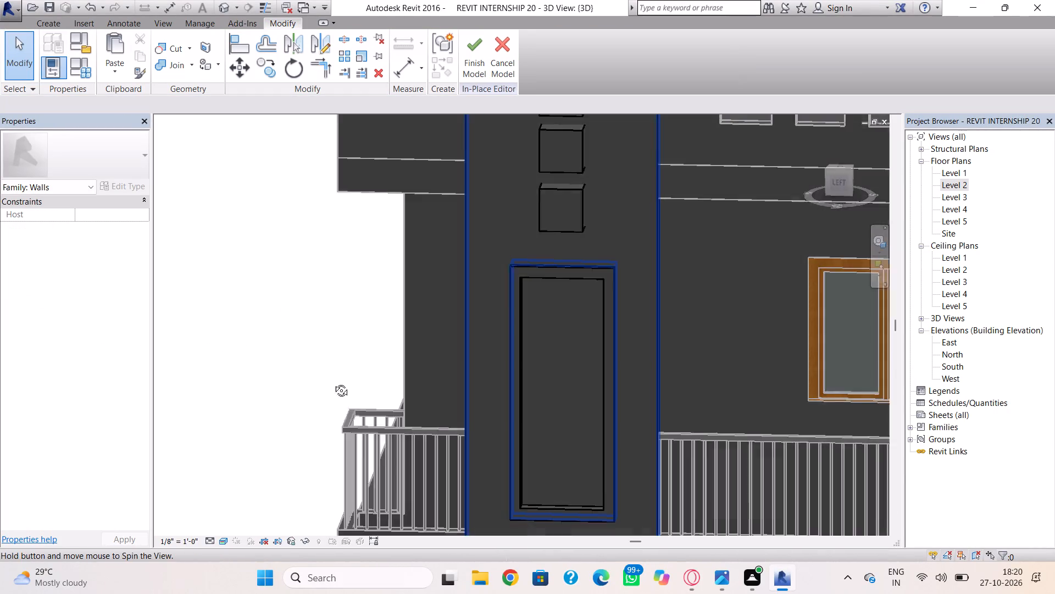
shift+right_drag(333, 382, 326, 382)
scroll(490, 382, down, 5)
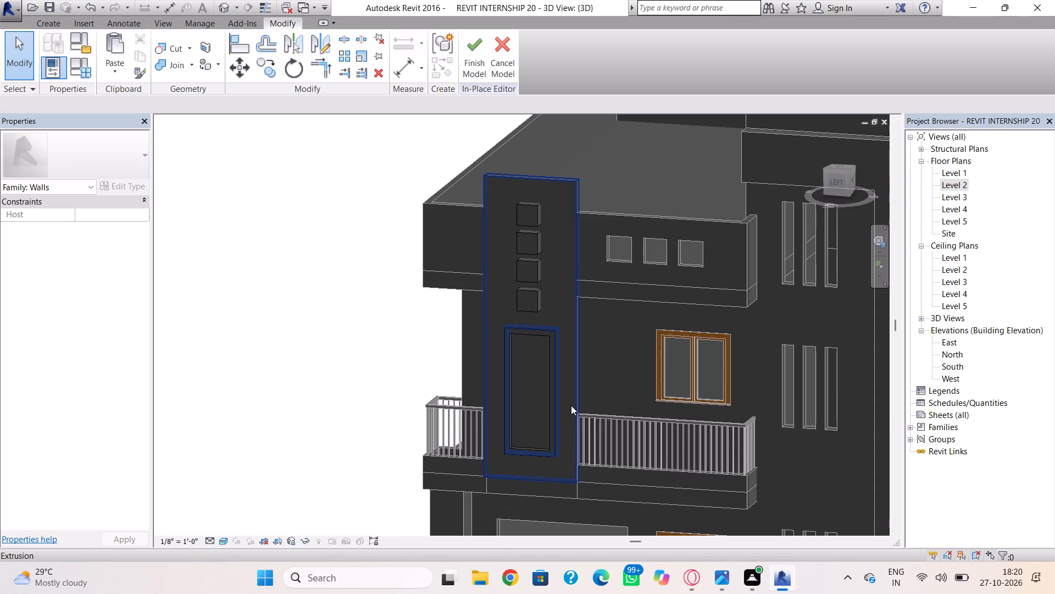
scroll(571, 405, down, 3)
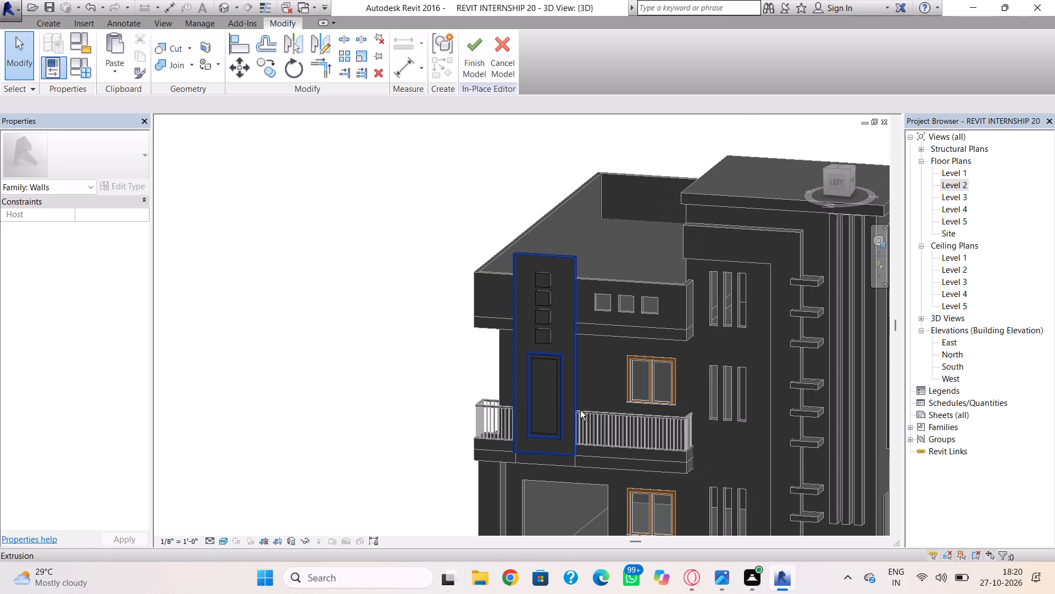
shift+right_drag(571, 406, 614, 404)
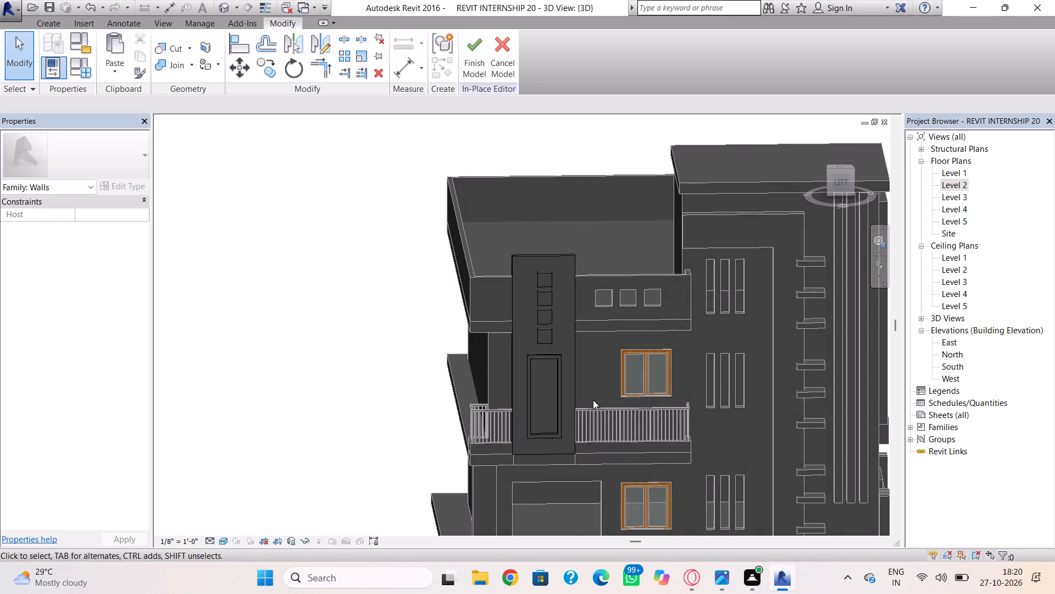
click(575, 401)
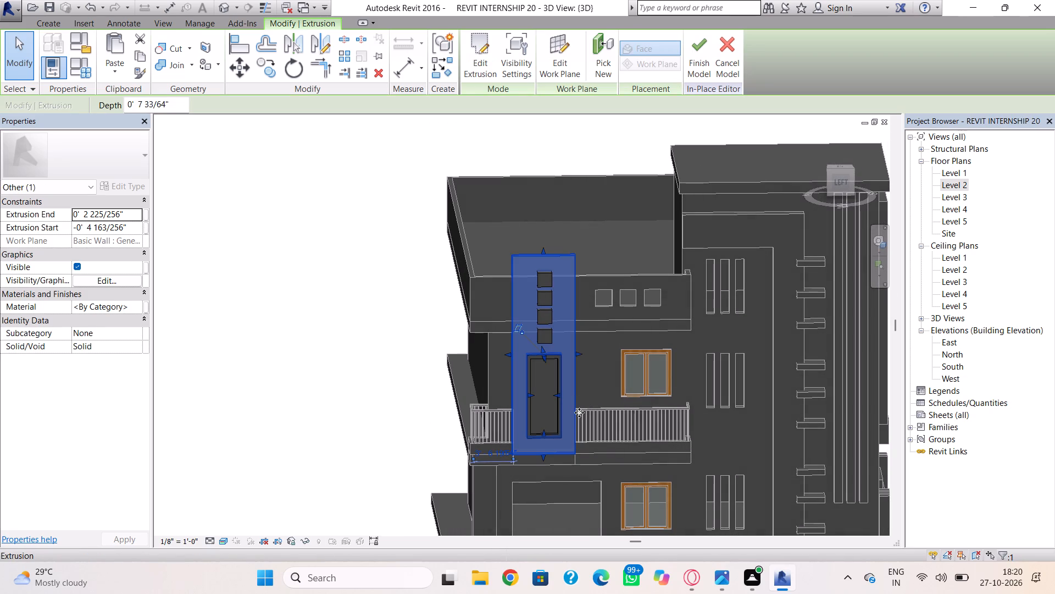
key(Left)
key(Left)
key(Left)
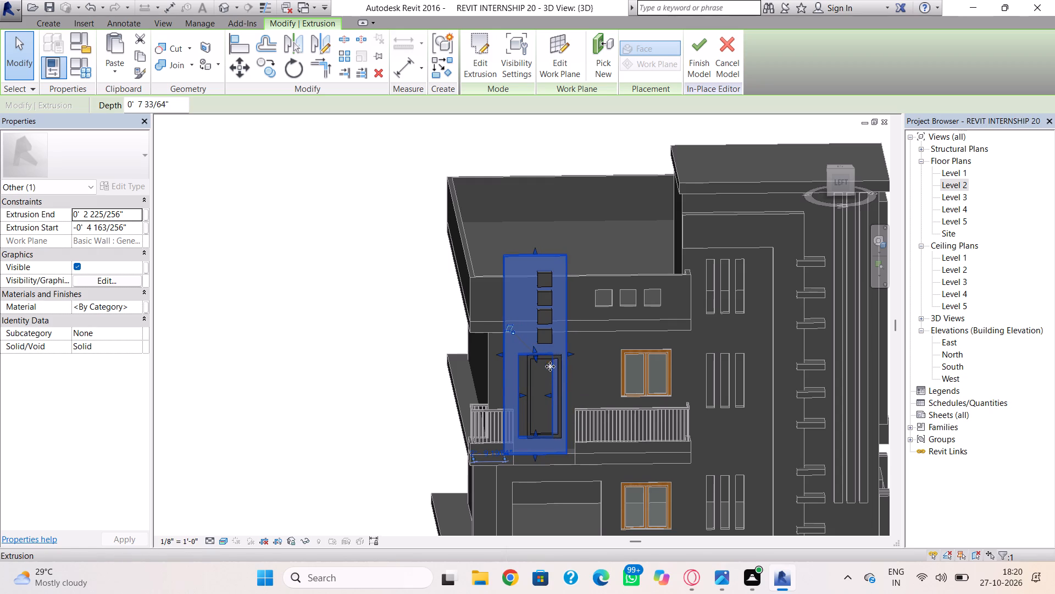
key(Escape)
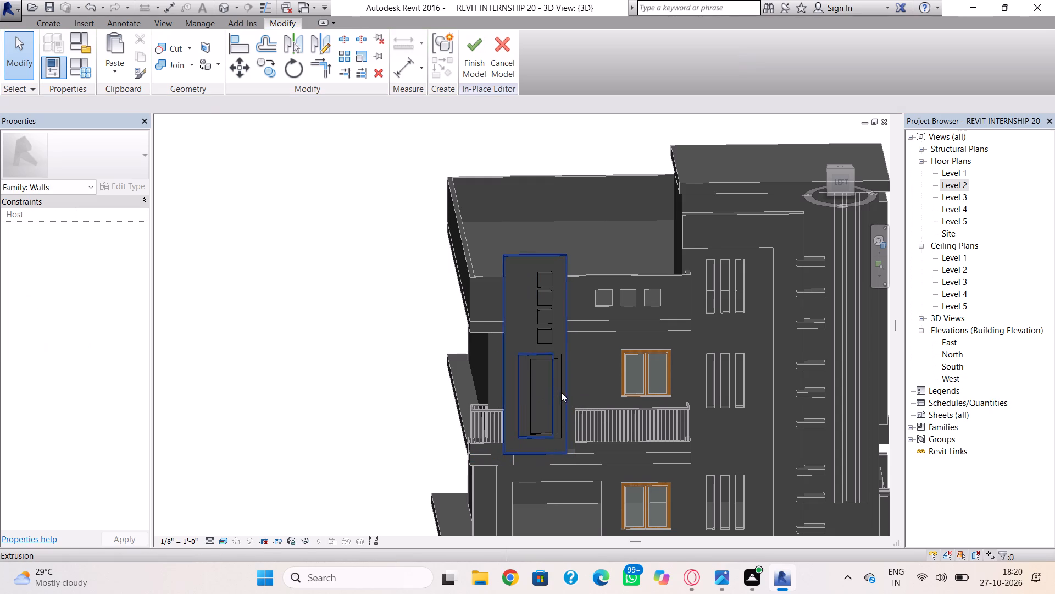
click(506, 399)
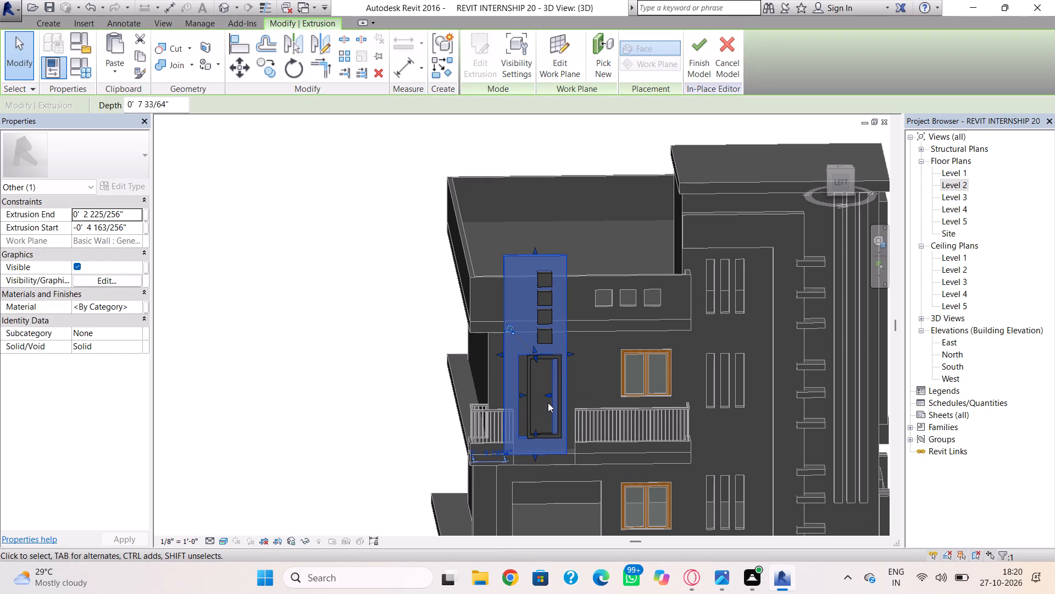
key(Left)
key(Left)
key(Left)
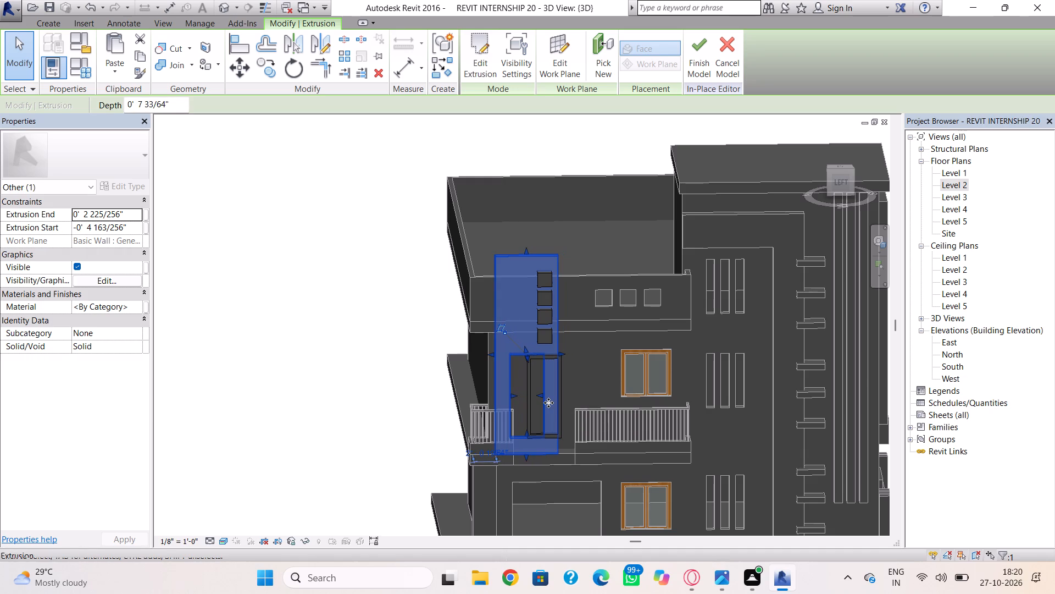
click(592, 387)
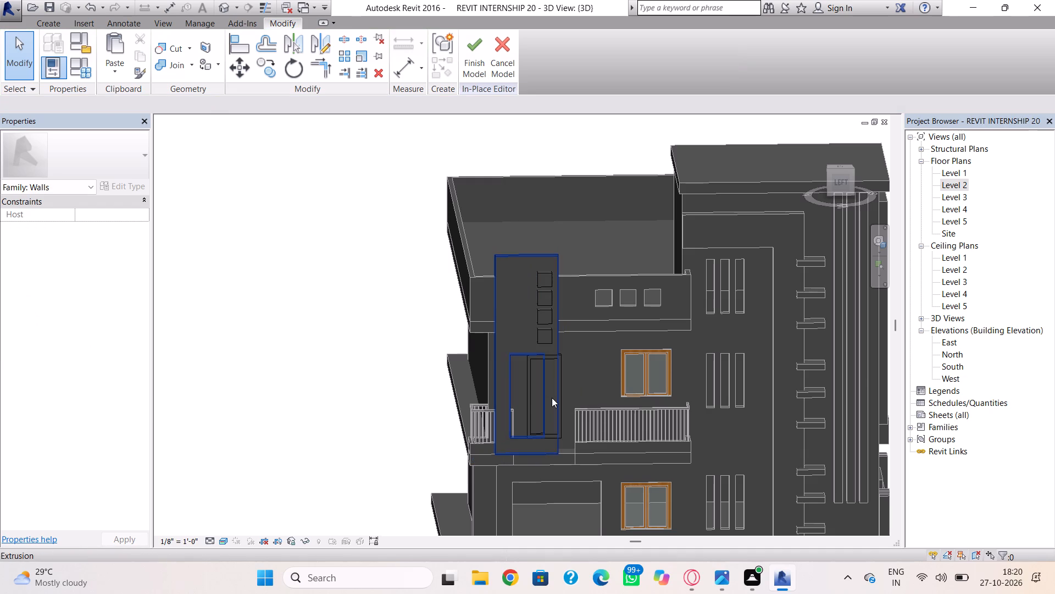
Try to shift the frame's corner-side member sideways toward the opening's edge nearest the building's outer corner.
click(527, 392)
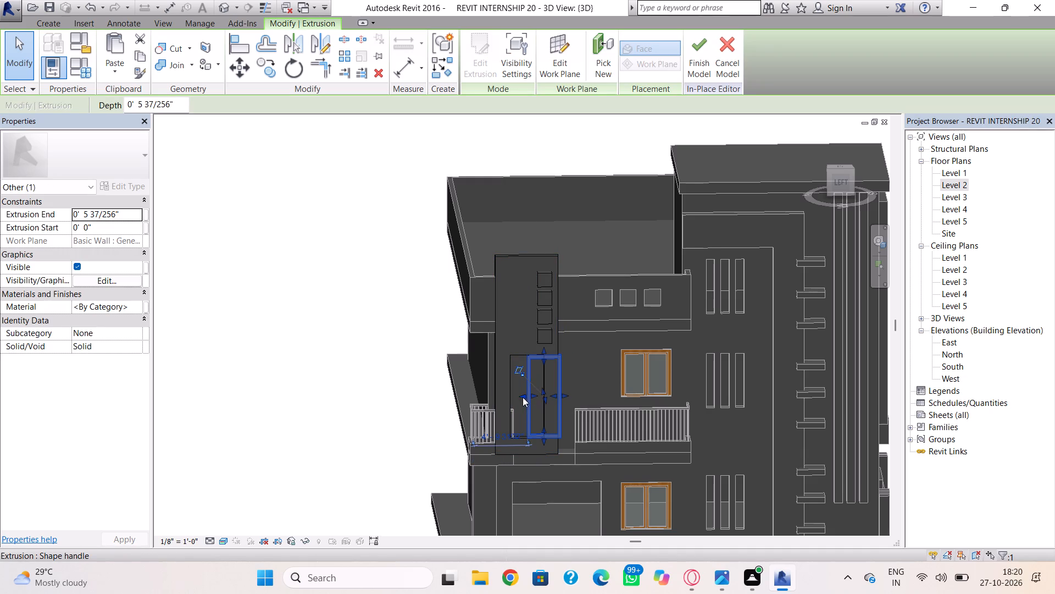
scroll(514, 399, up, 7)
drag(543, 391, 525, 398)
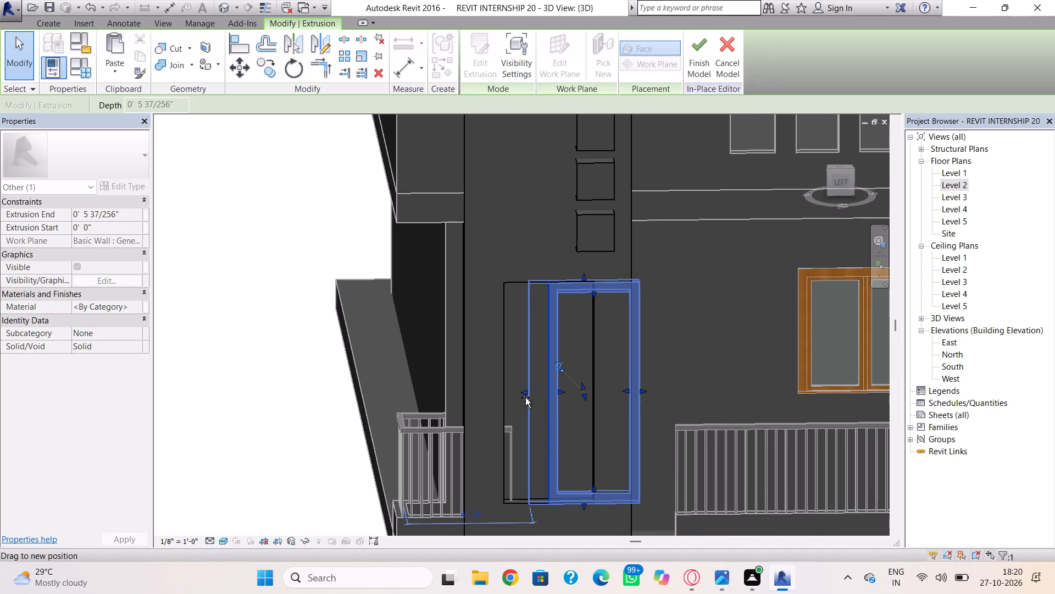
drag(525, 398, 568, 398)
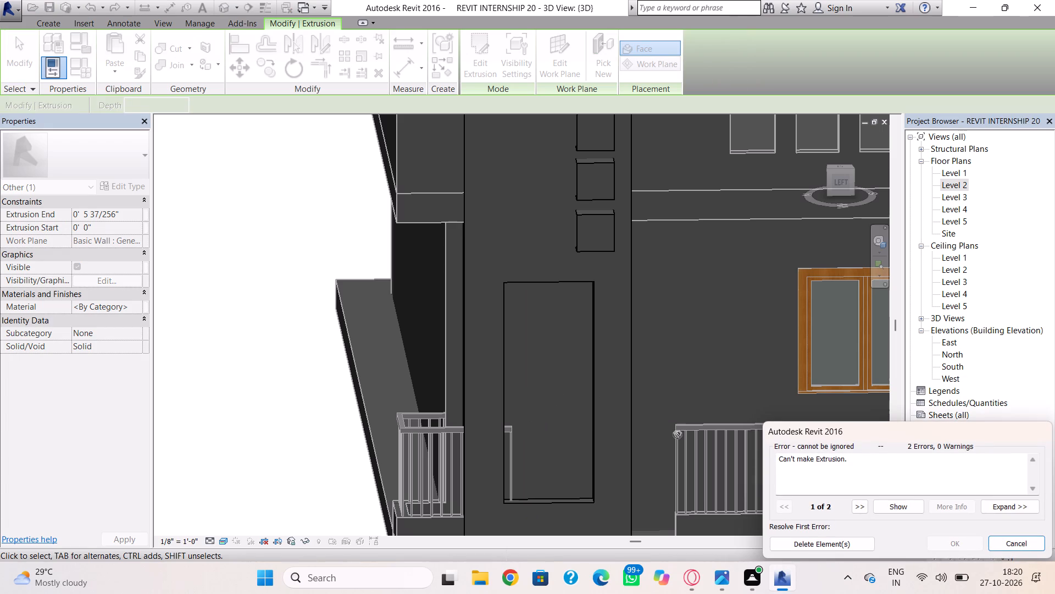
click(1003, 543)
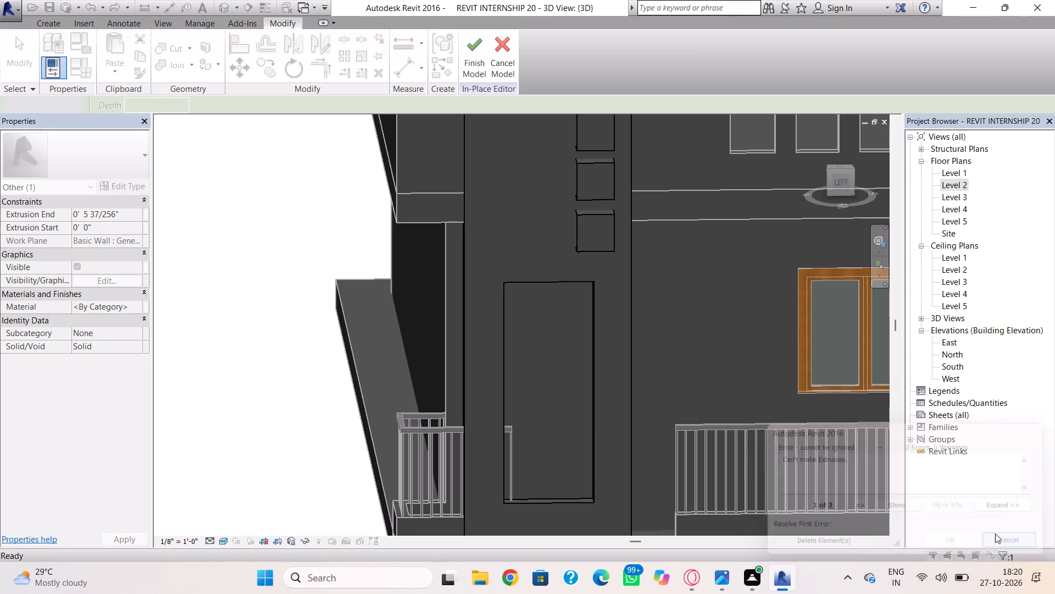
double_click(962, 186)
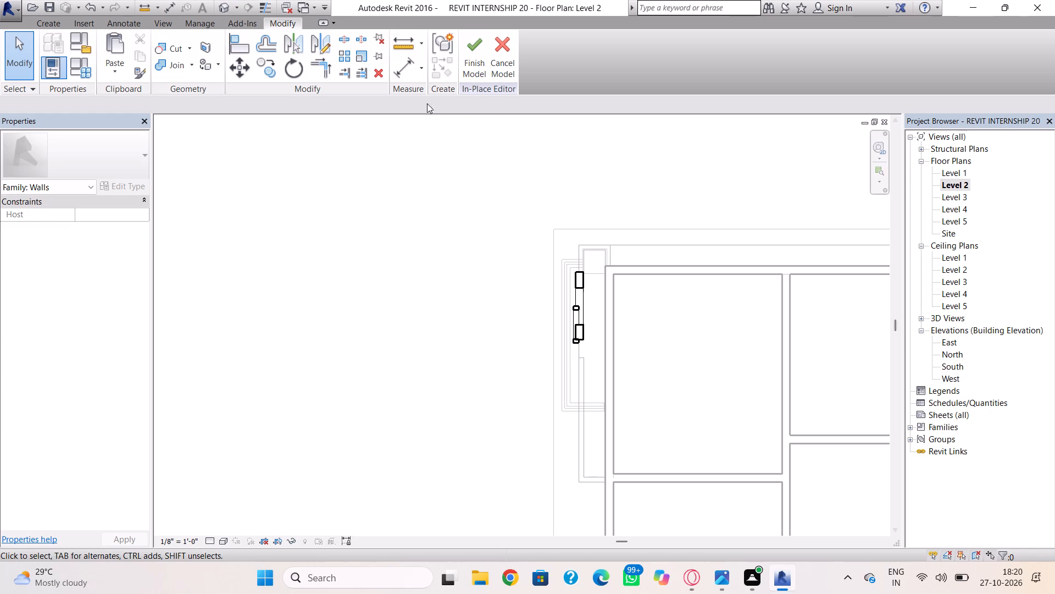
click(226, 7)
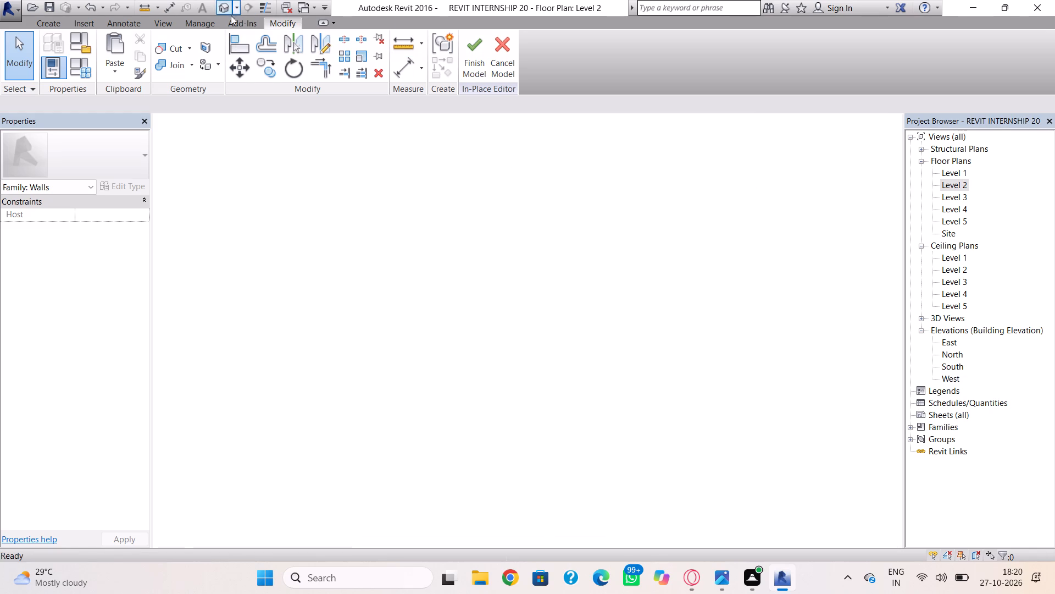
Stretch the frame's outer and inner edges on the corner side over to the panel opening's corner-side edge.
click(559, 384)
scroll(553, 400, up, 3)
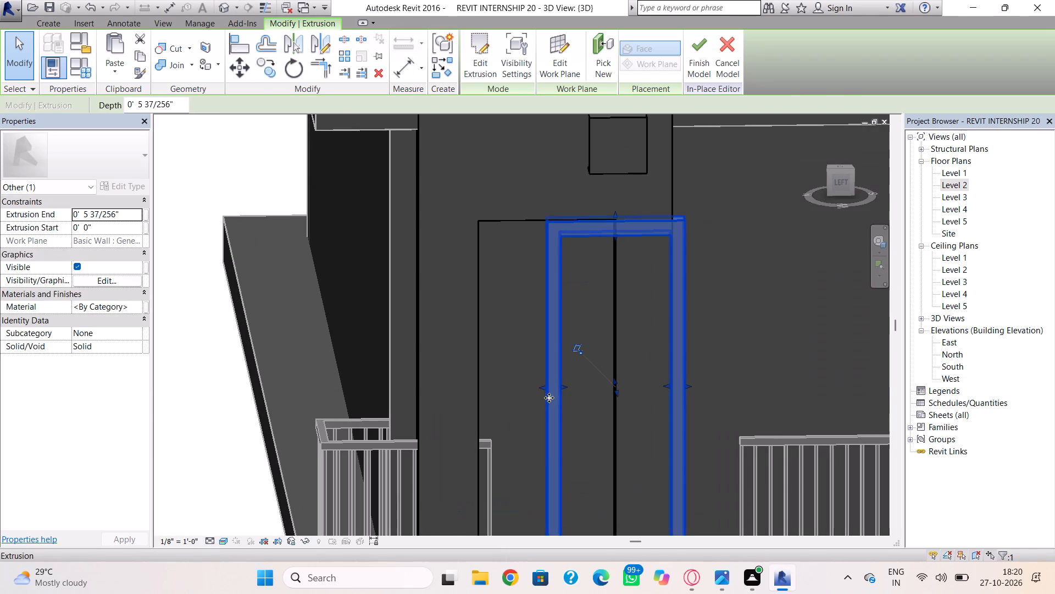
drag(541, 387, 473, 402)
drag(565, 386, 503, 397)
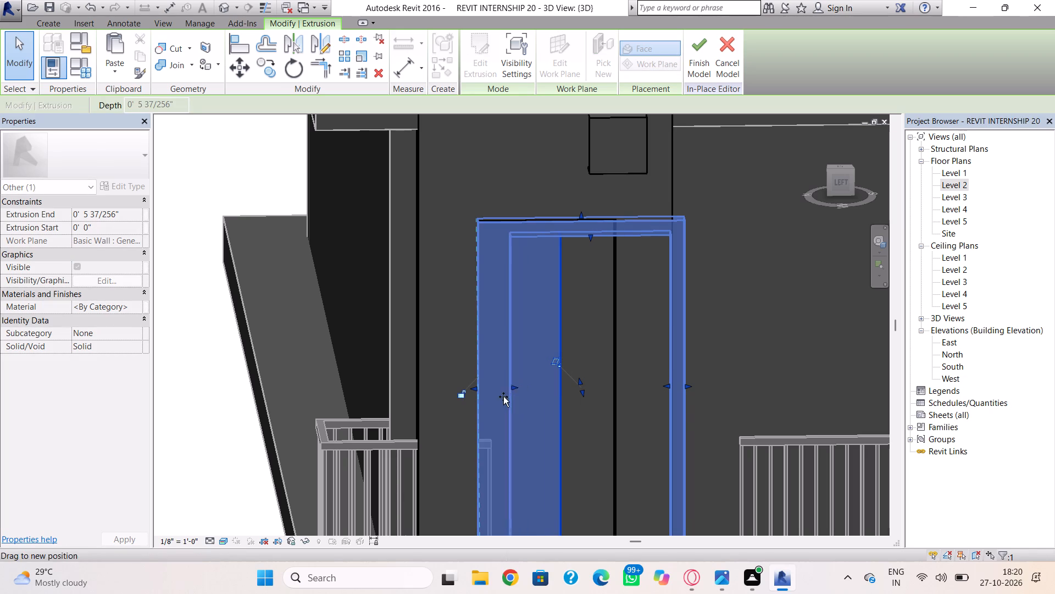
drag(503, 397, 496, 397)
click(513, 399)
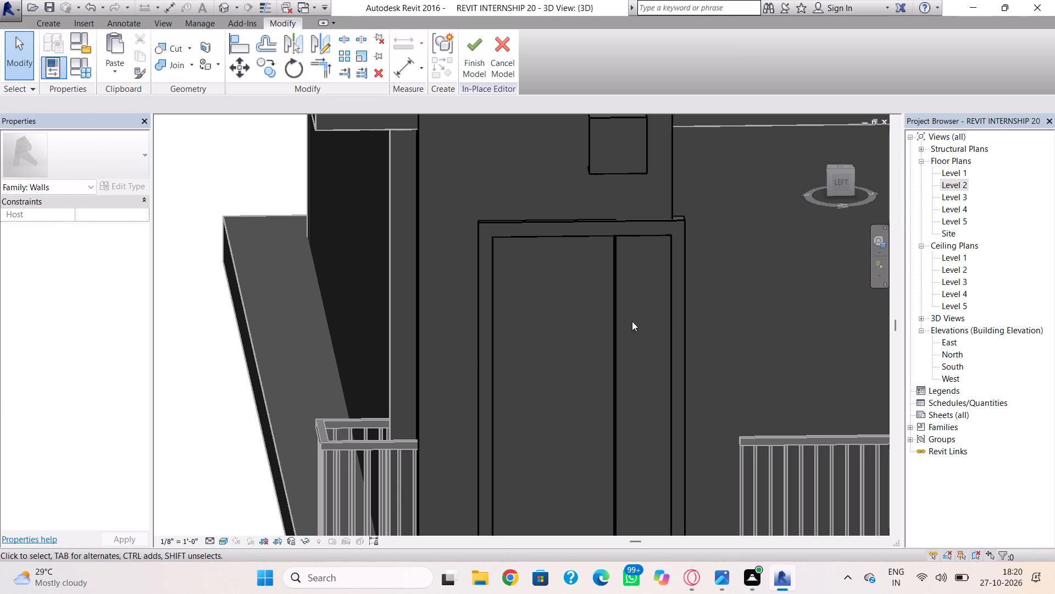
Pull the frame's inner and outer edges on the window side back to the opening's window-side edge, matching the frame's width.
click(668, 318)
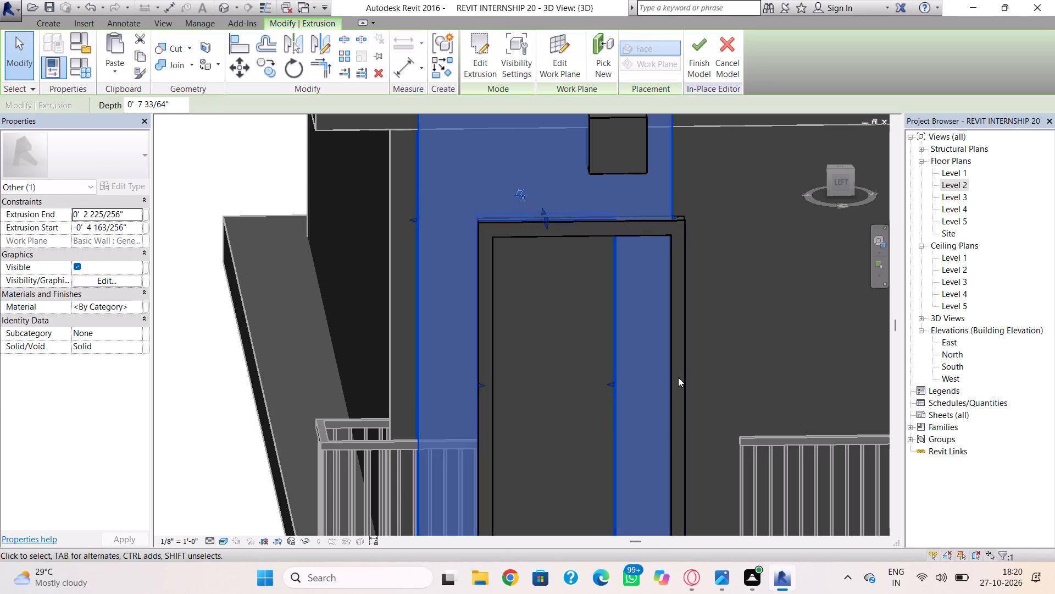
click(678, 377)
click(681, 382)
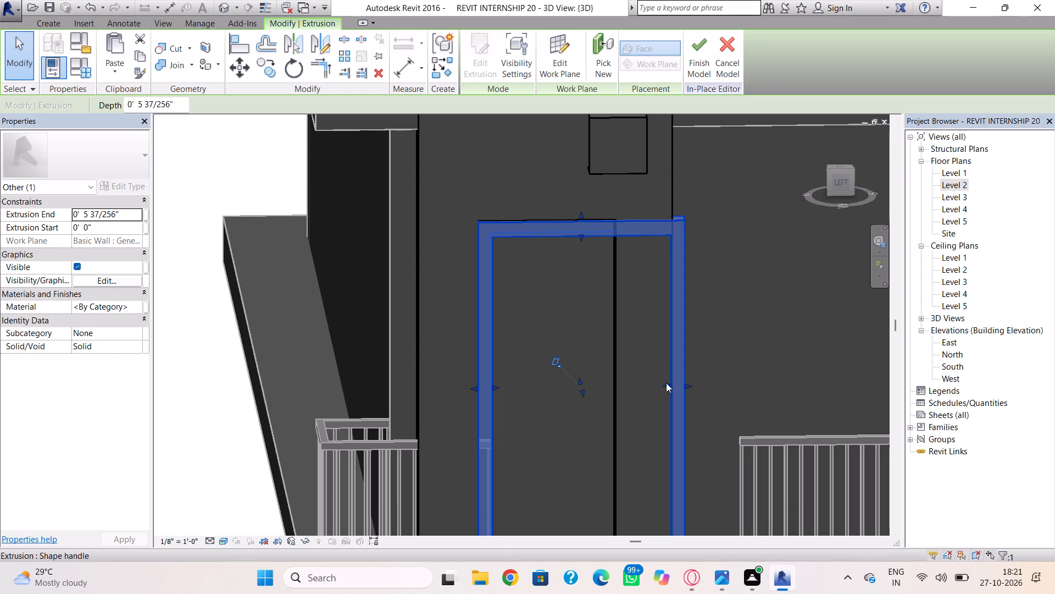
drag(666, 383, 602, 399)
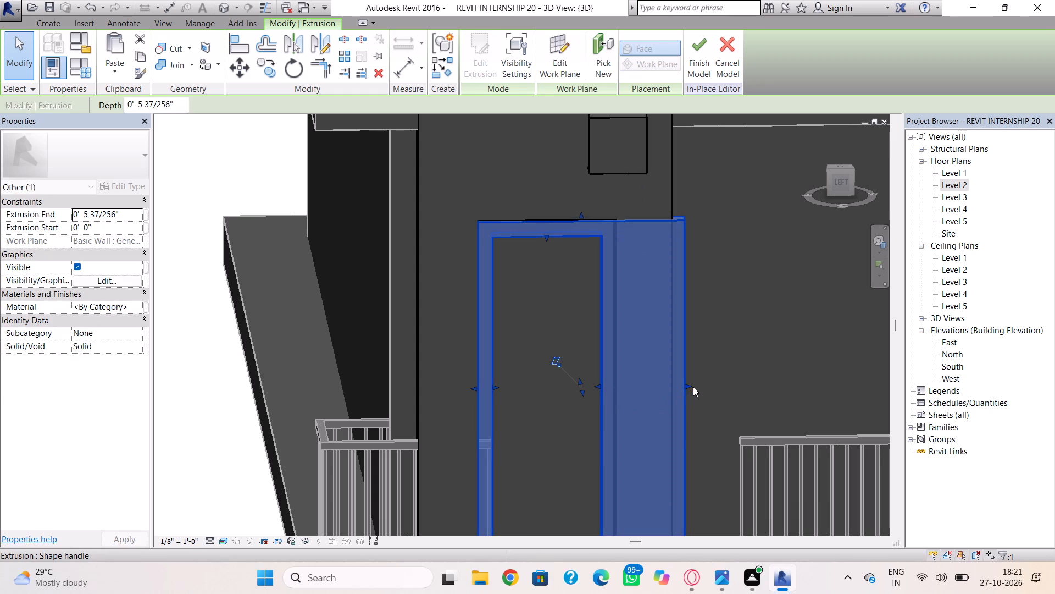
drag(693, 387, 618, 411)
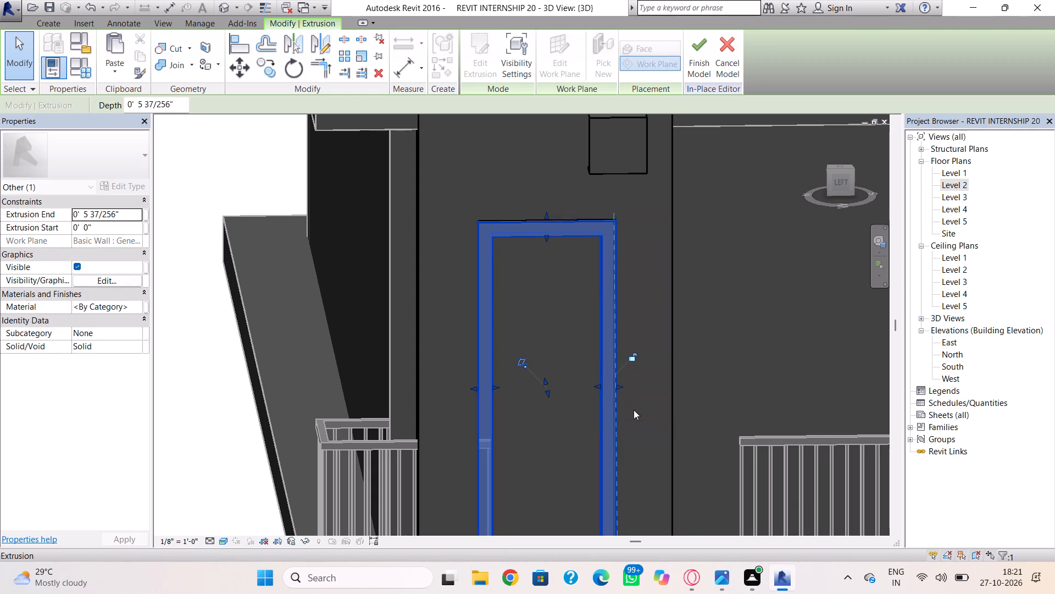
scroll(698, 384, down, 3)
middle_drag(698, 384, 699, 310)
scroll(696, 338, up, 1)
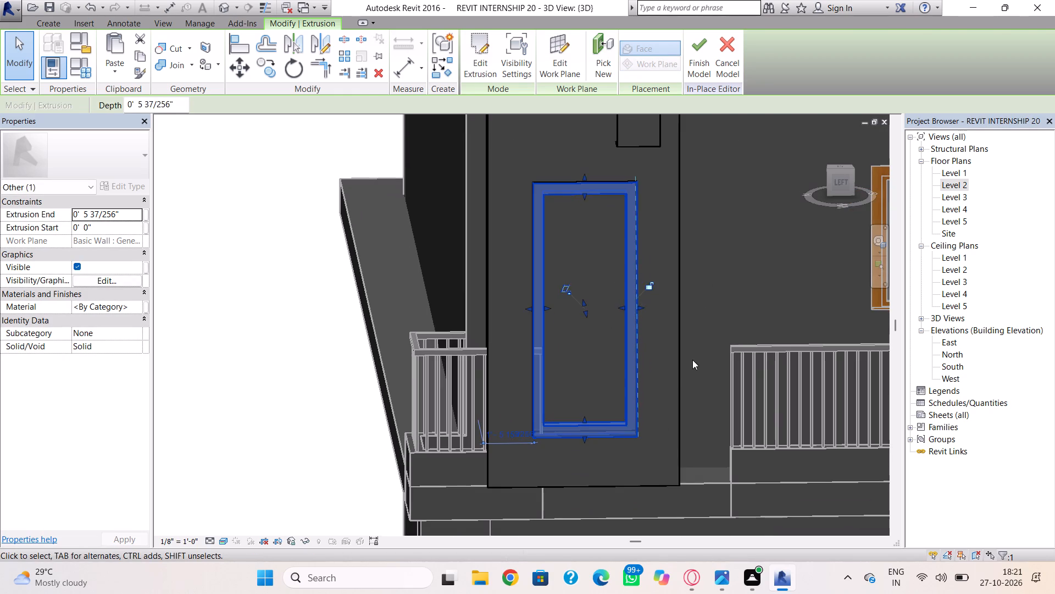
key(Escape)
click(630, 428)
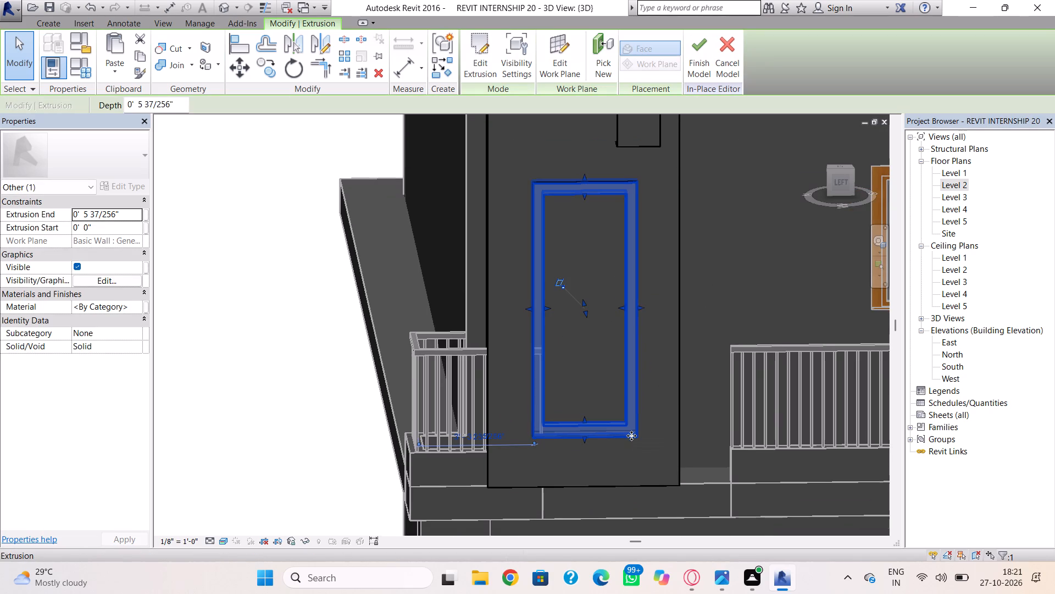
scroll(631, 436, up, 4)
scroll(685, 404, down, 4)
key(Escape)
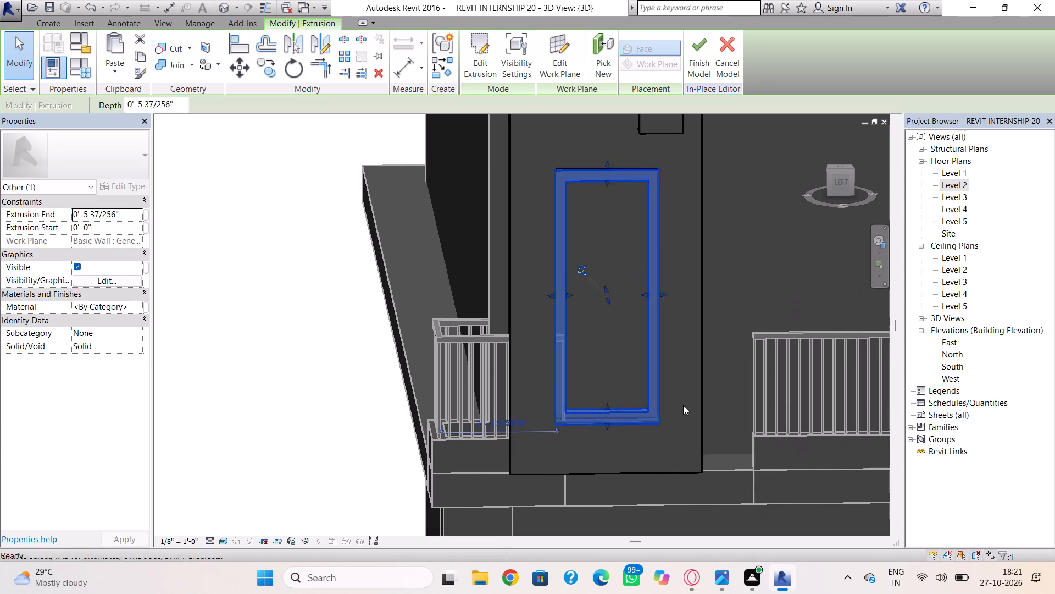
Shift the lower two squares above the frame toward the building's corner by moving both side edges, keeping their widths about the same.
scroll(692, 339, down, 3)
middle_drag(691, 342, 664, 437)
middle_drag(631, 296, 634, 334)
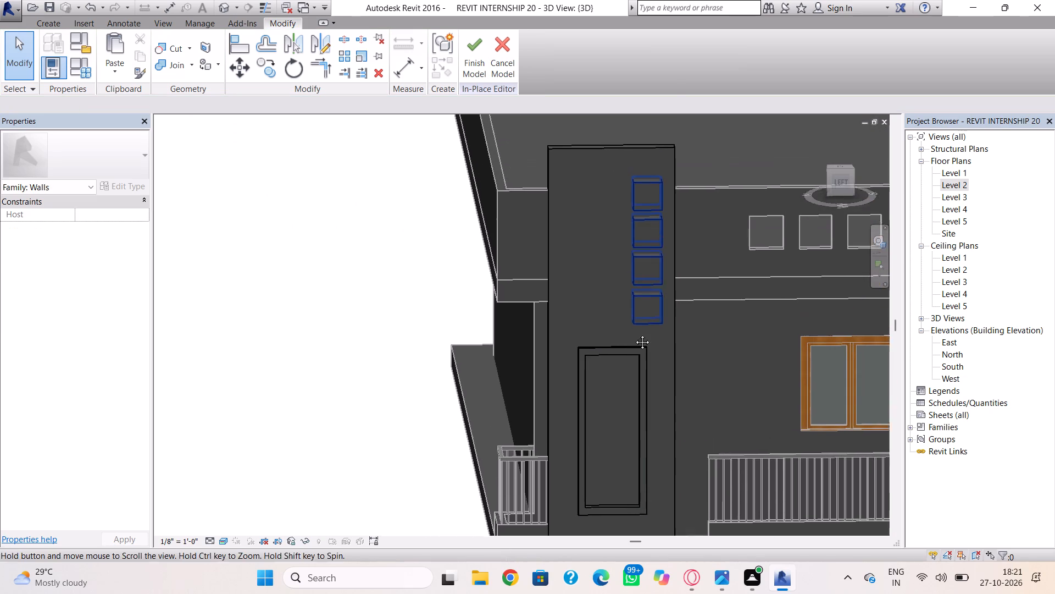
middle_drag(634, 334, 636, 368)
click(638, 365)
scroll(637, 362, up, 3)
drag(629, 351, 628, 351)
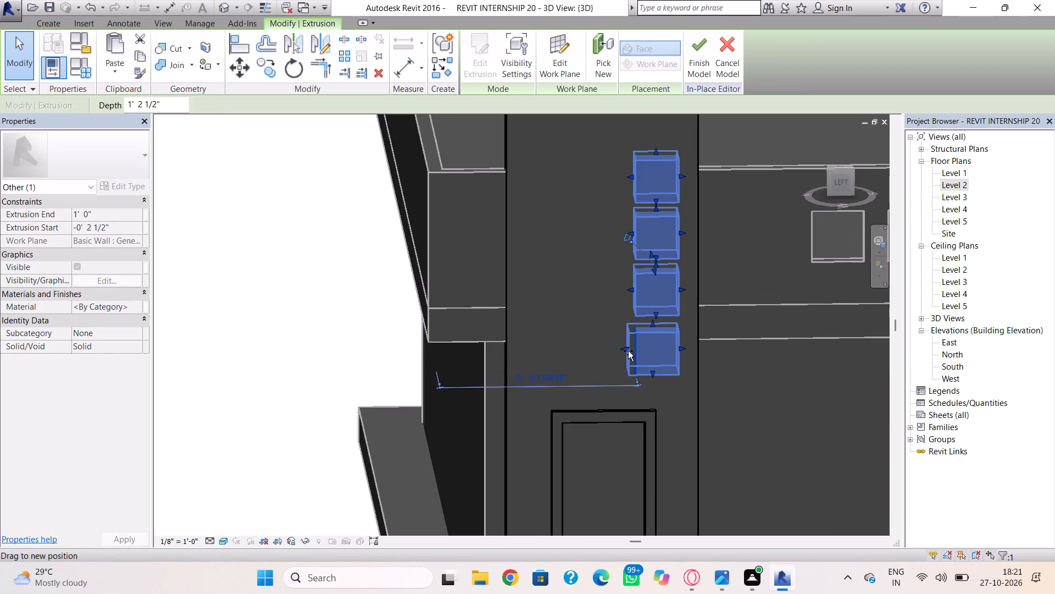
drag(628, 351, 576, 360)
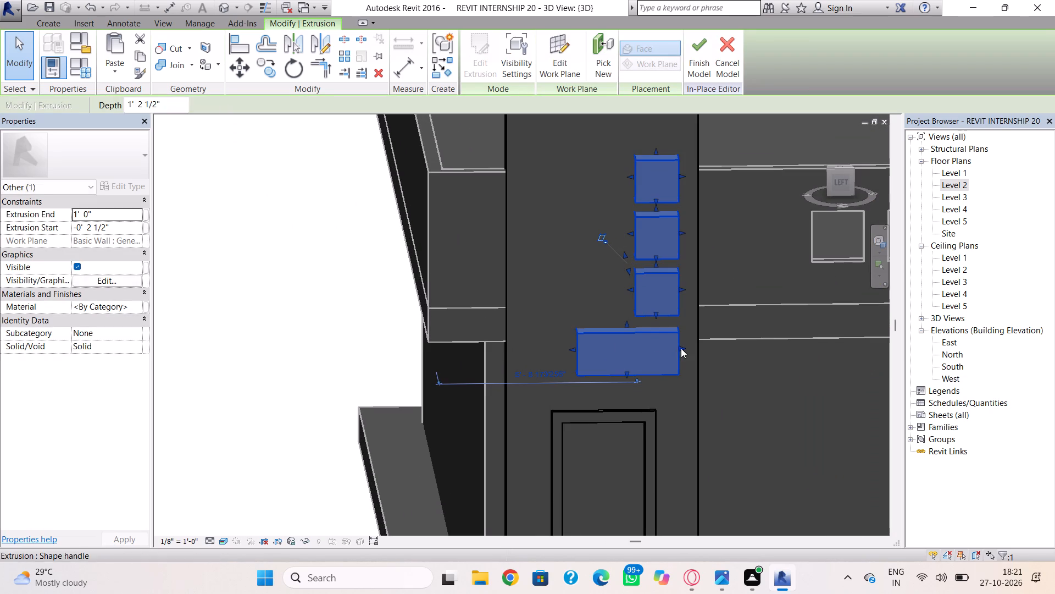
drag(681, 348, 623, 369)
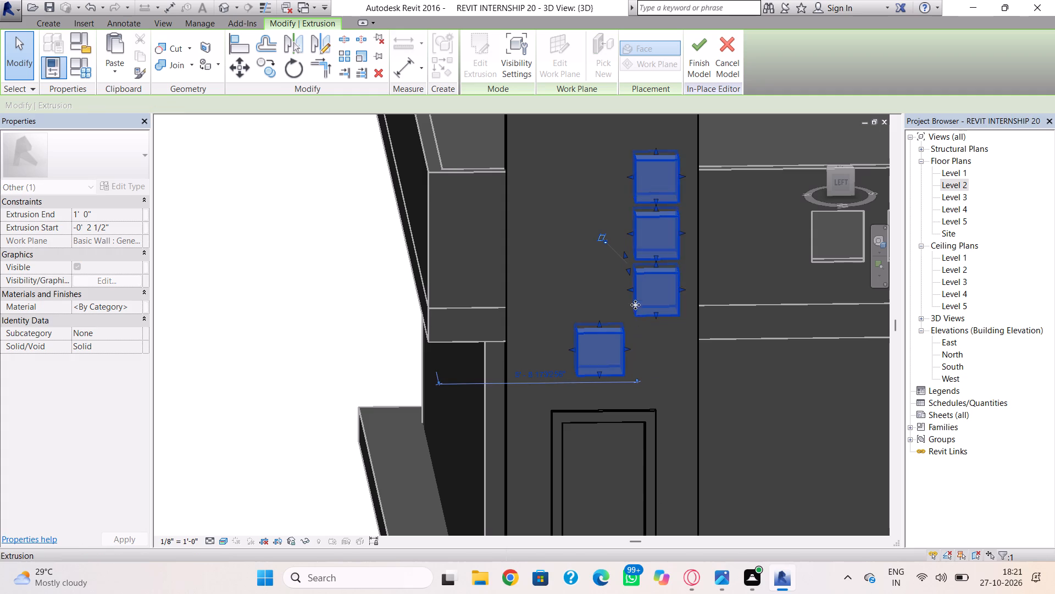
click(634, 292)
drag(630, 288, 576, 309)
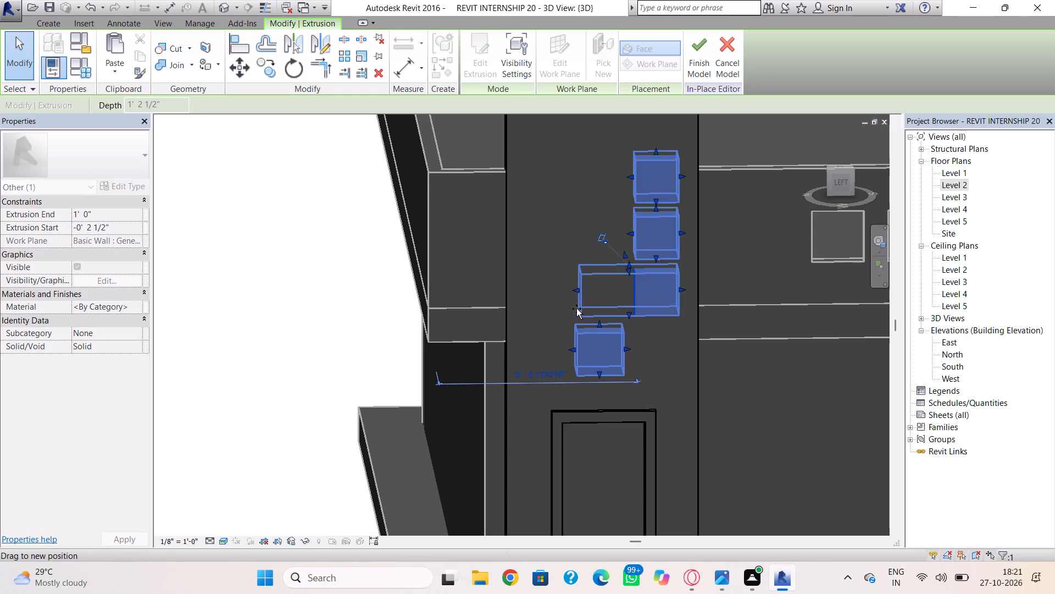
drag(576, 309, 575, 310)
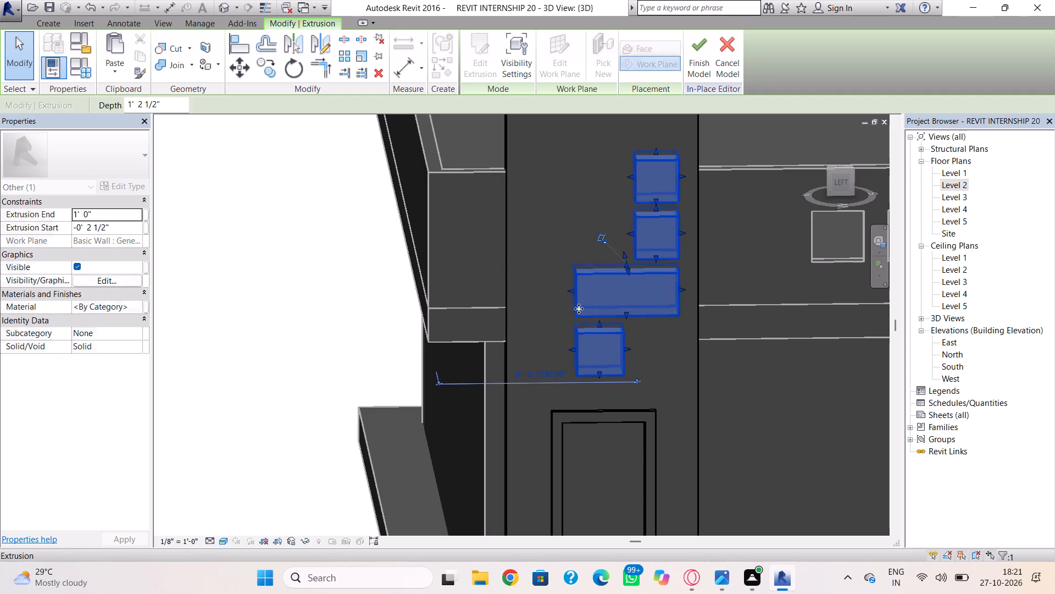
drag(679, 289, 621, 308)
Shift the upper two squares toward the building's corner by moving both side edges, lining them up with the lower two.
drag(631, 231, 571, 252)
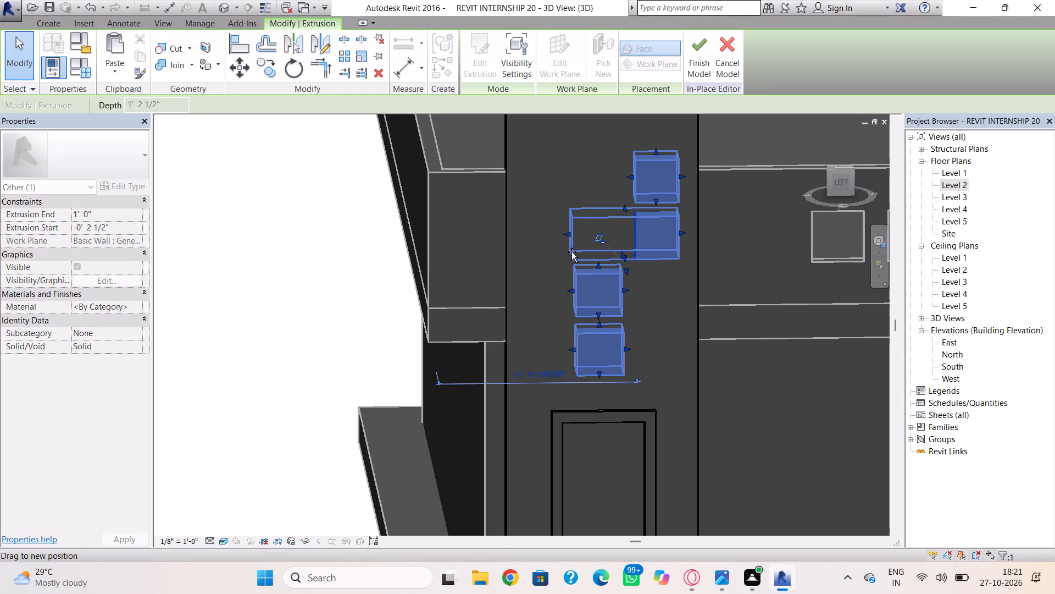
drag(571, 252, 573, 251)
drag(681, 232, 630, 252)
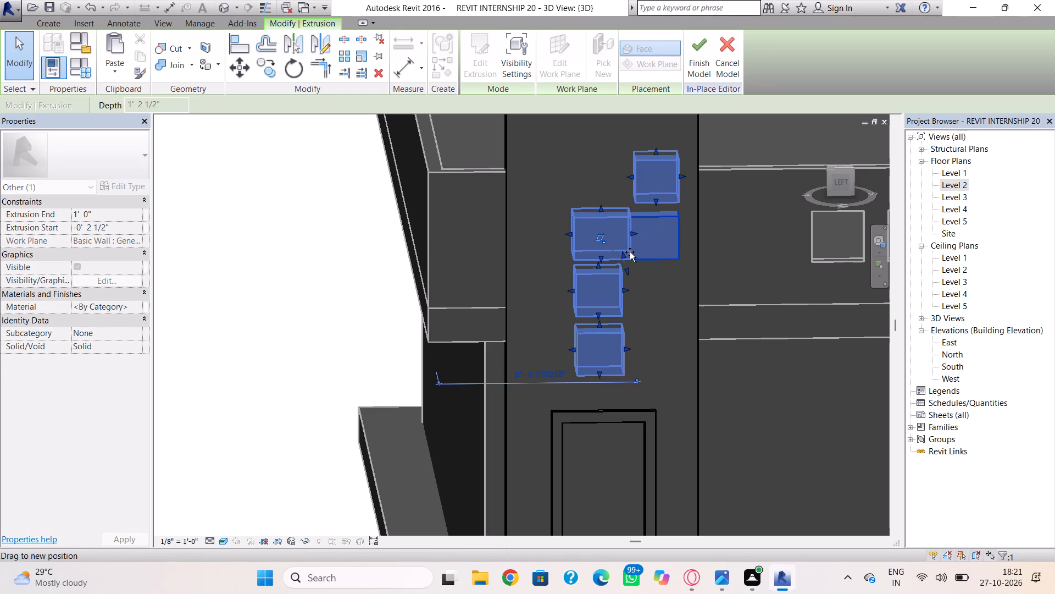
drag(630, 252, 622, 258)
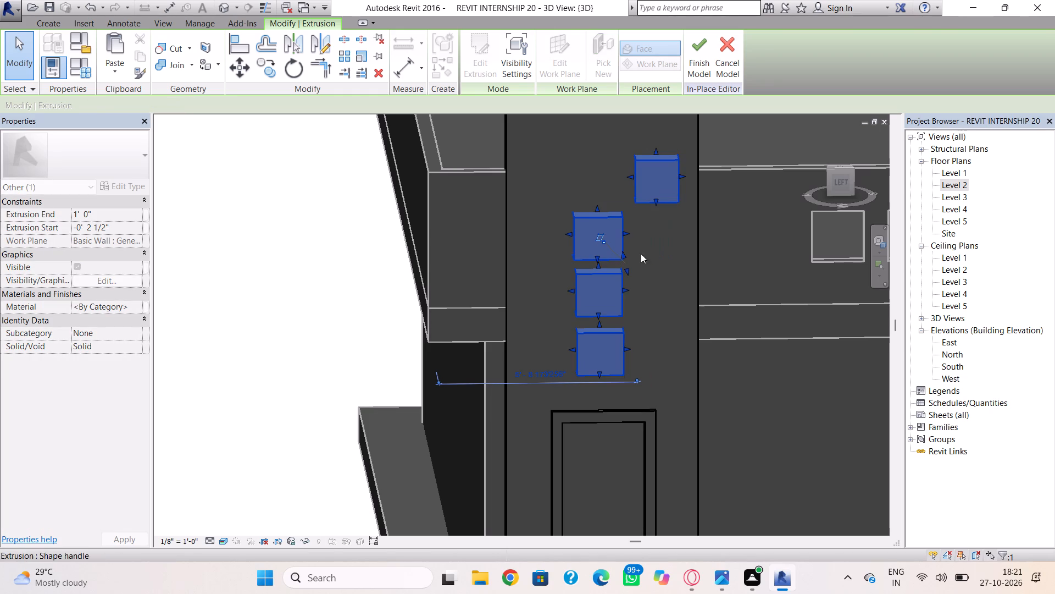
drag(632, 175, 607, 191)
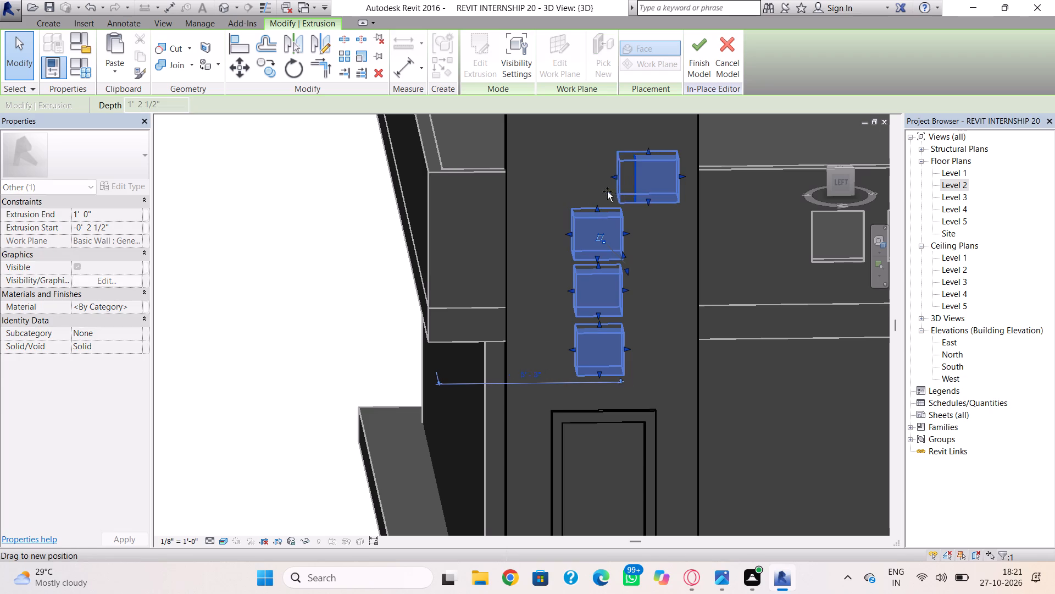
drag(607, 191, 573, 214)
drag(682, 183, 618, 202)
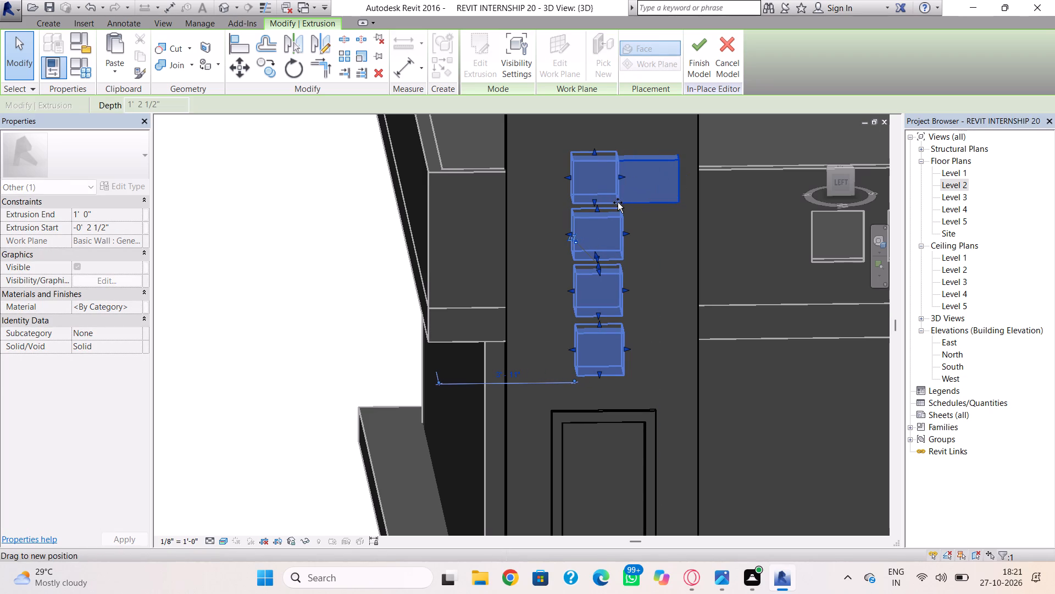
drag(618, 202, 621, 202)
click(646, 258)
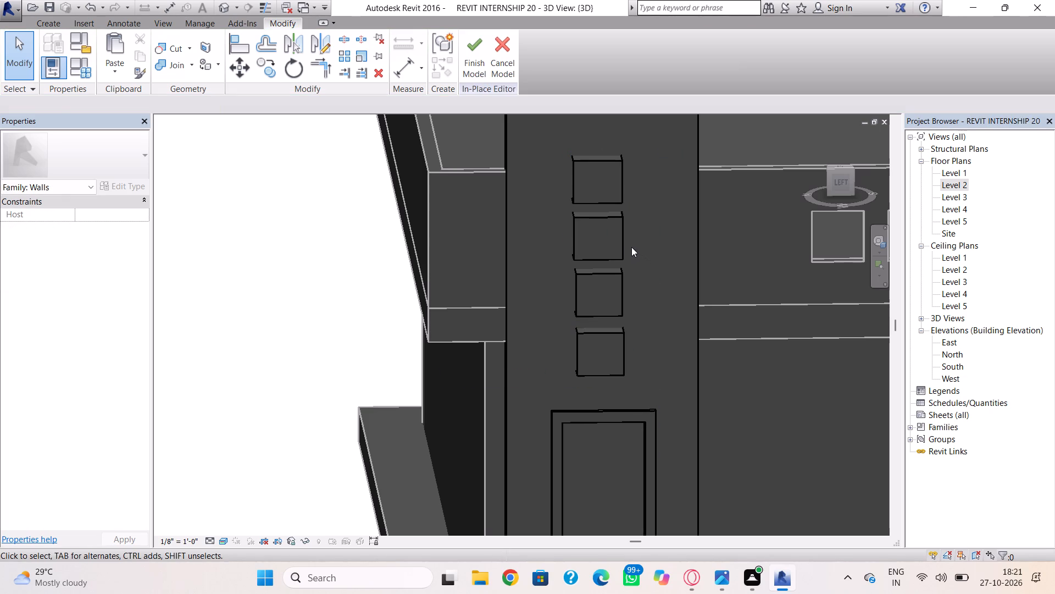
click(619, 244)
scroll(626, 239, up, 3)
click(625, 234)
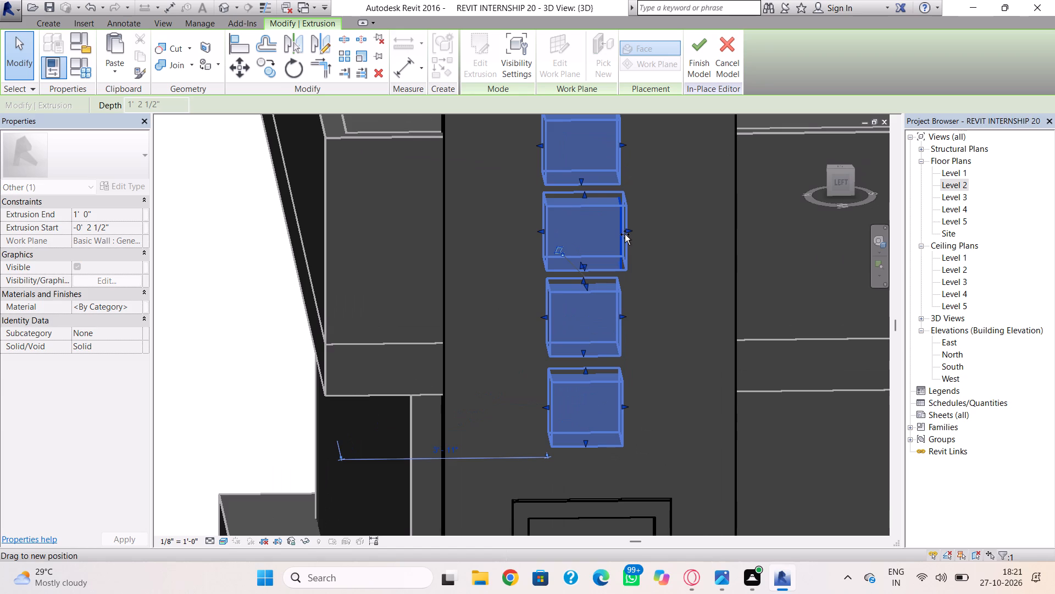
click(643, 241)
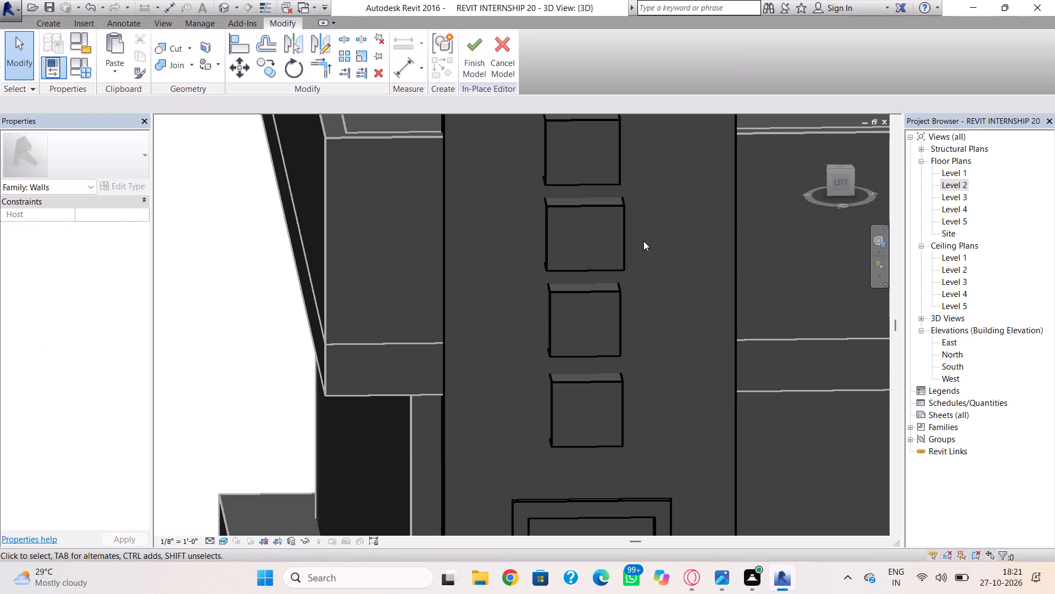
Finish the in-place model of the tall panel with its frame and squares.
scroll(624, 270, down, 9)
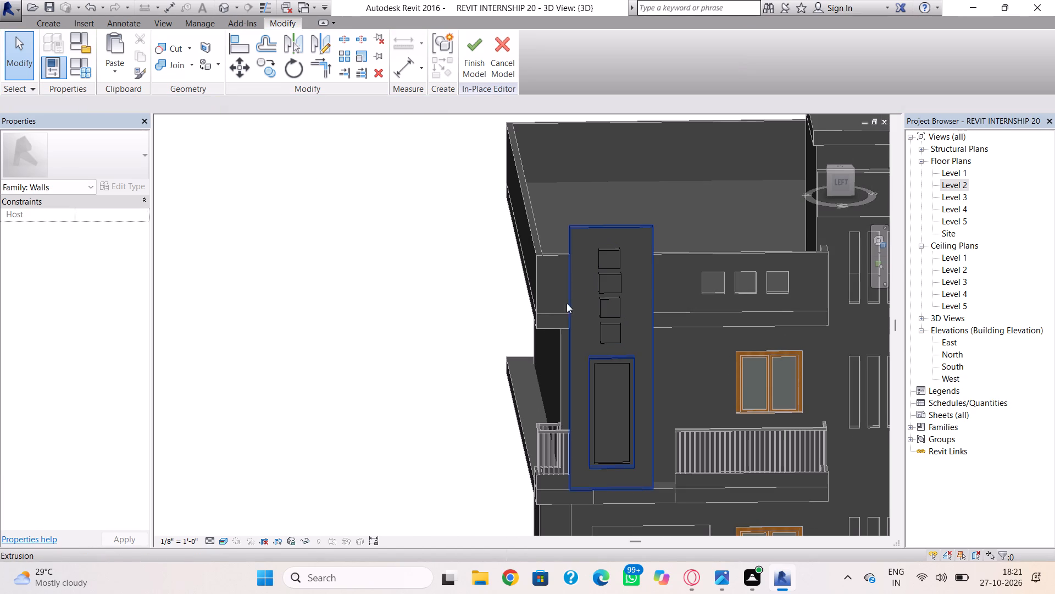
click(480, 48)
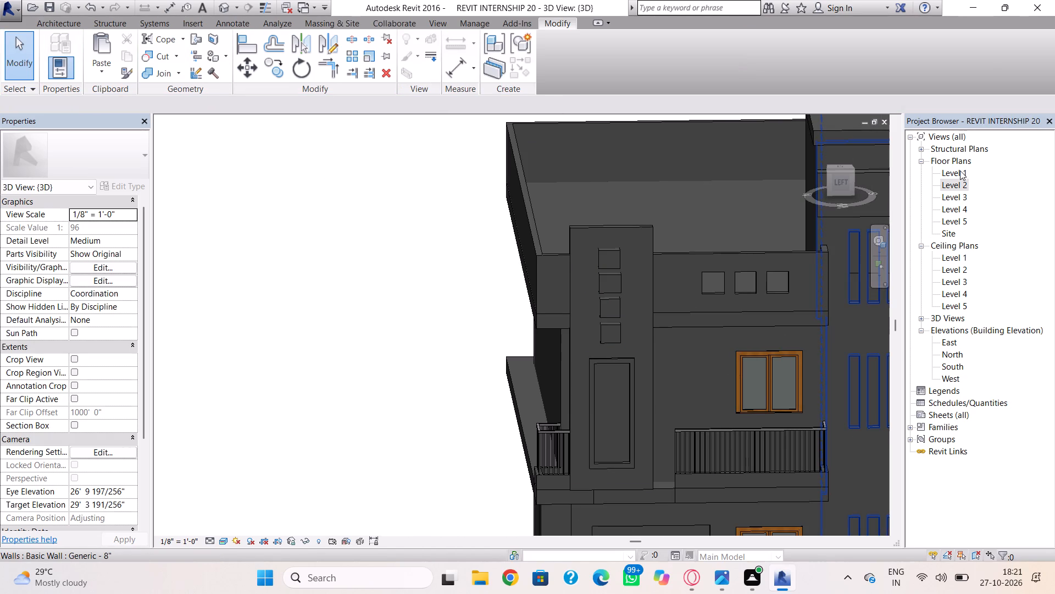
Delete the corner balcony railing that overlaps the tall panel in the Level 2 floor plan.
double_click(952, 180)
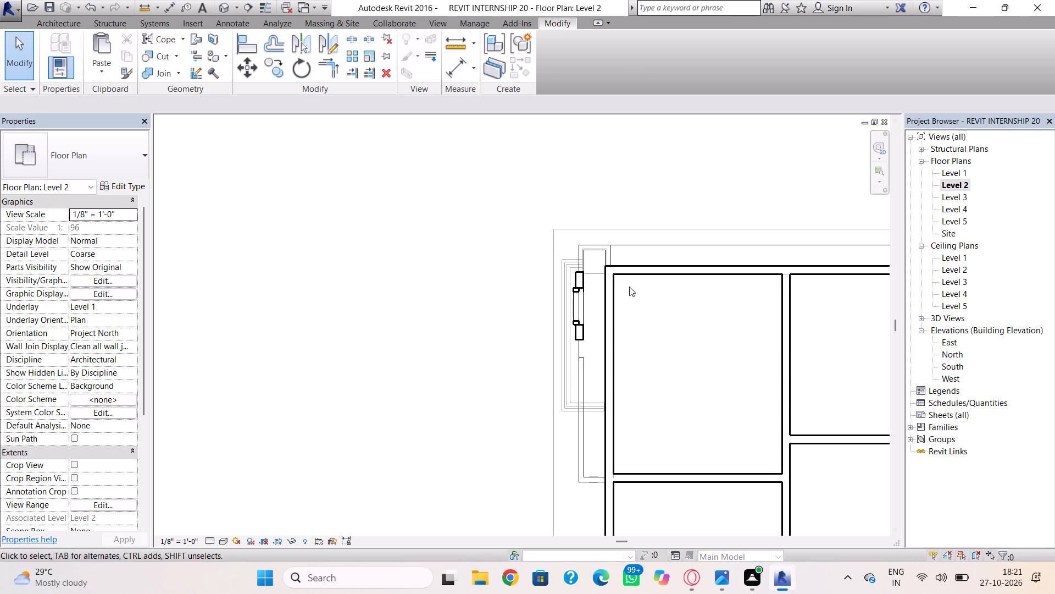
click(585, 252)
scroll(582, 265, up, 4)
scroll(591, 309, up, 3)
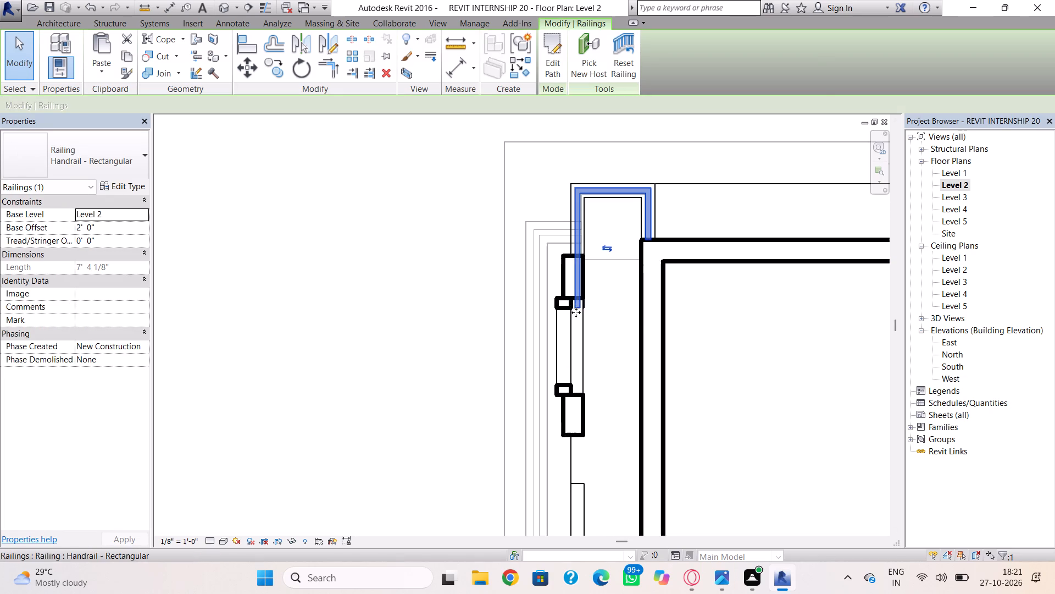
drag(578, 307, 575, 259)
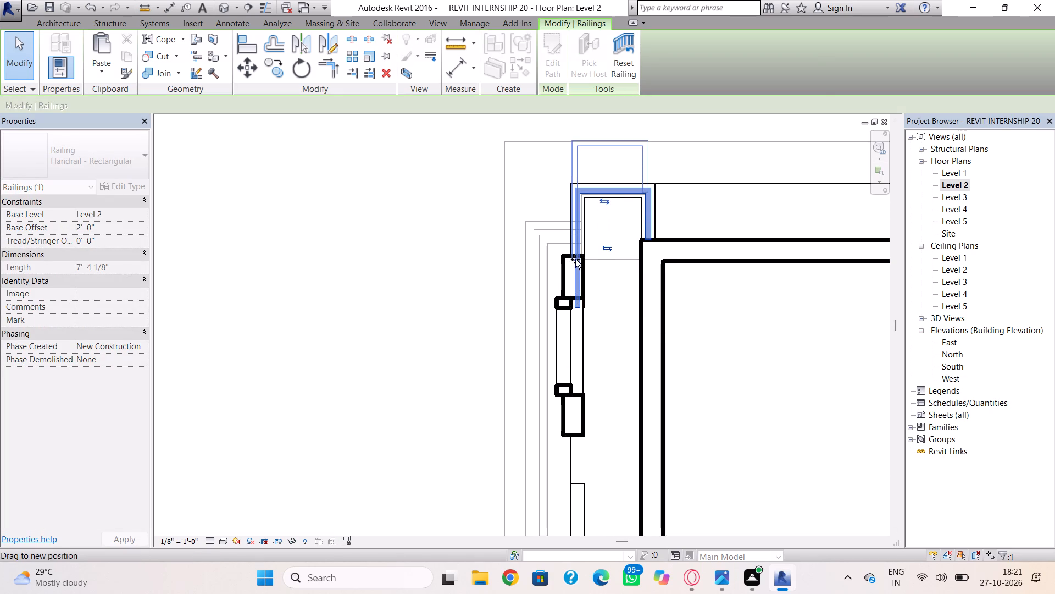
drag(575, 259, 576, 253)
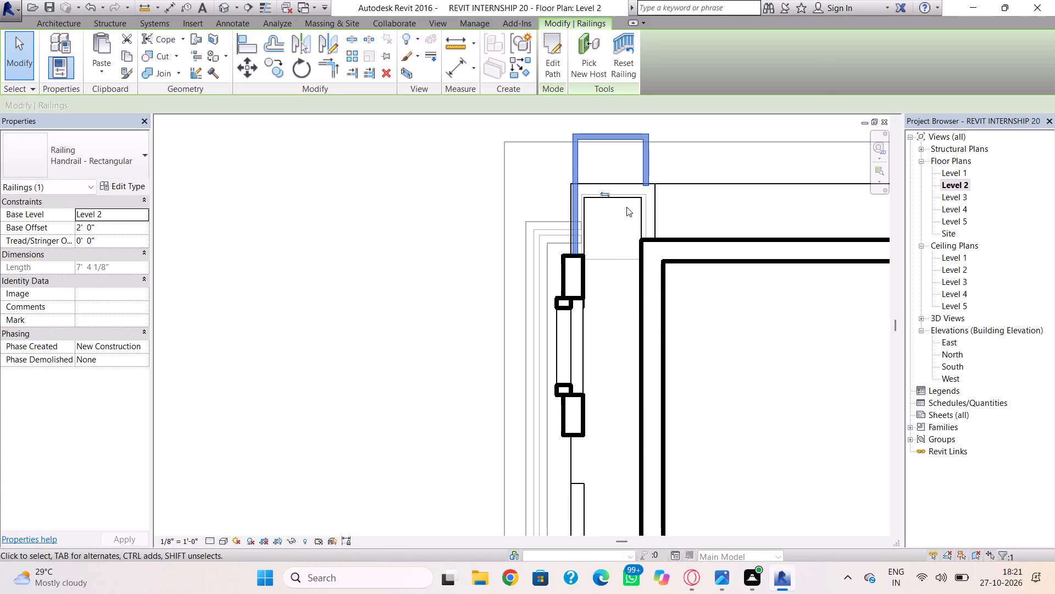
key(Delete)
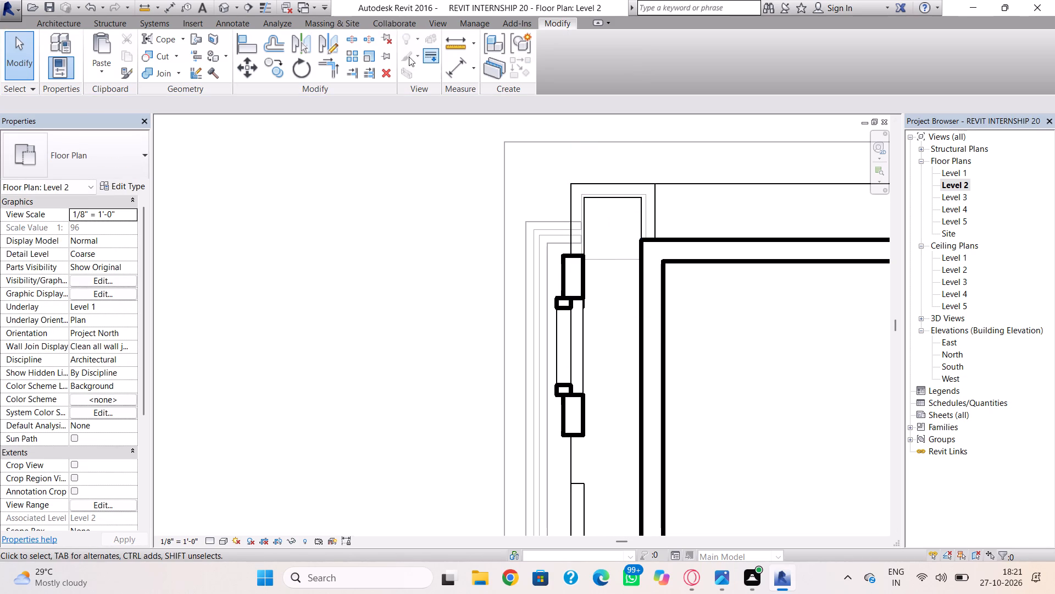
Begin a Handrail - Rectangular railing on Level 2, sketching about 1' 6" out from the building wall and about 2' 0" along the balcony's end.
click(74, 21)
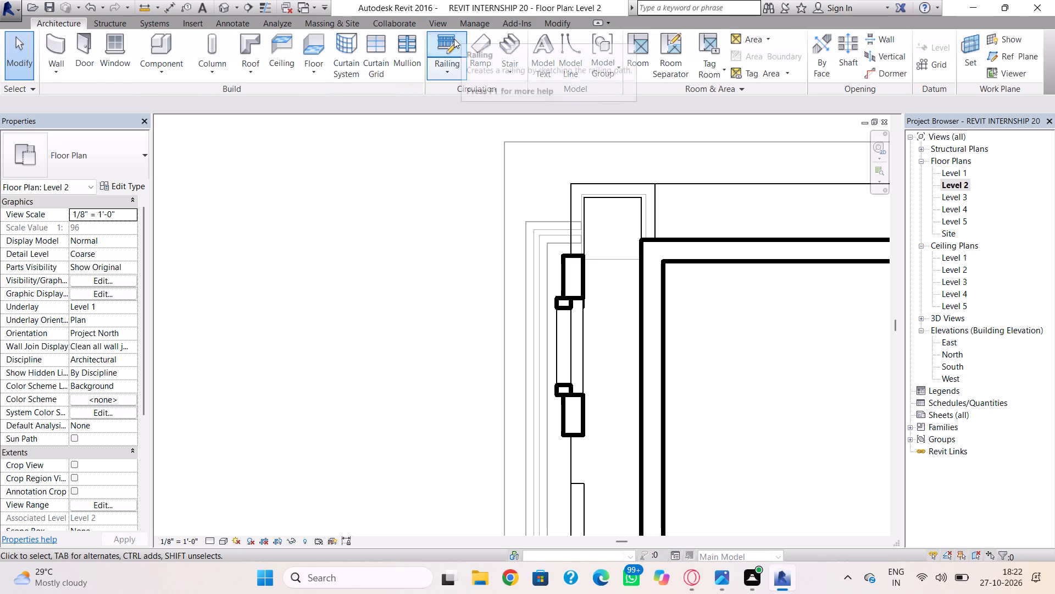
click(454, 38)
scroll(643, 227, up, 4)
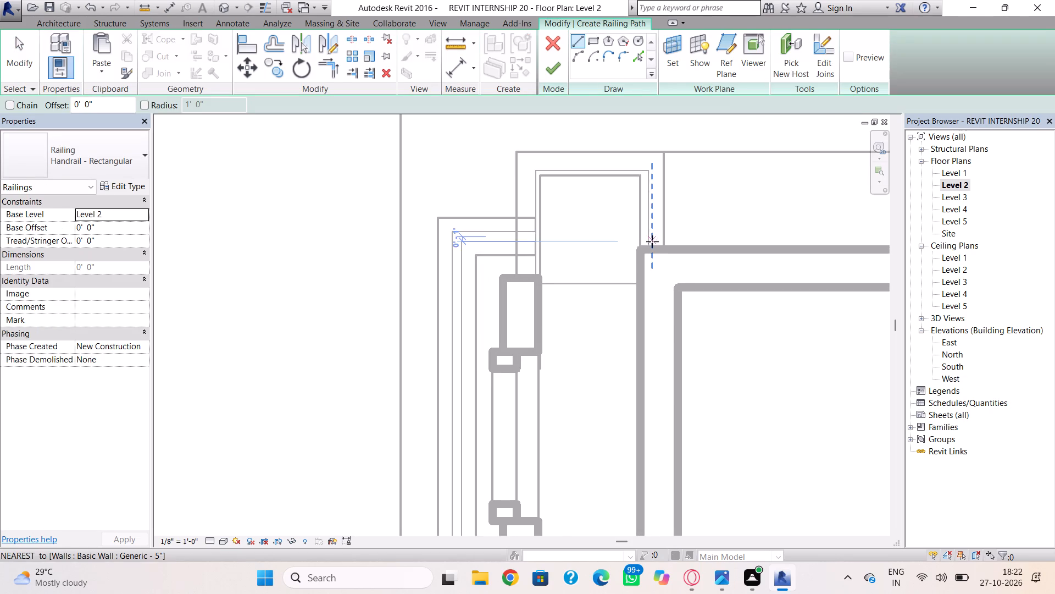
click(650, 244)
click(642, 159)
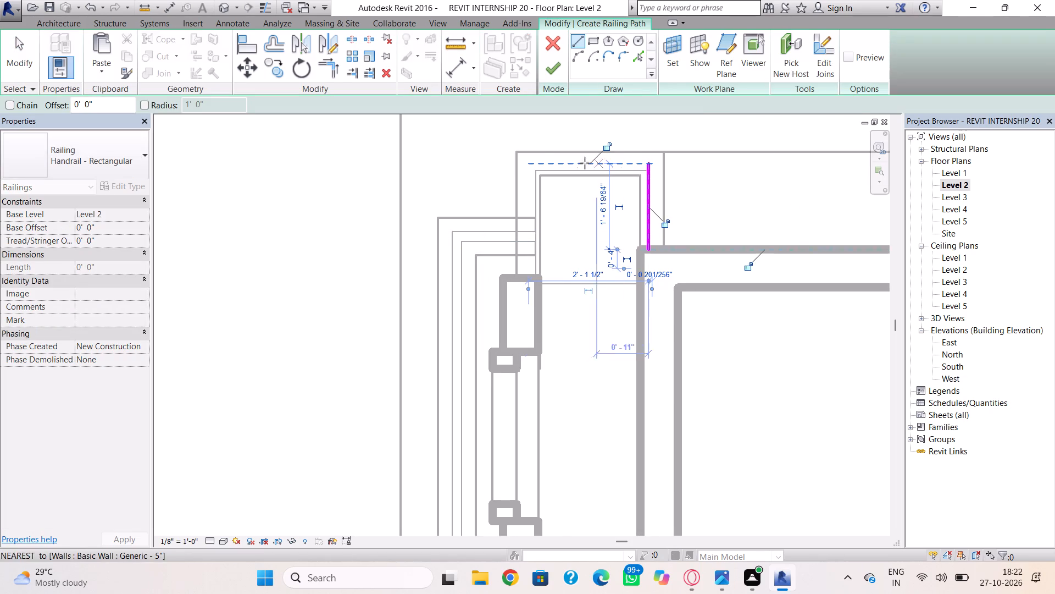
click(648, 164)
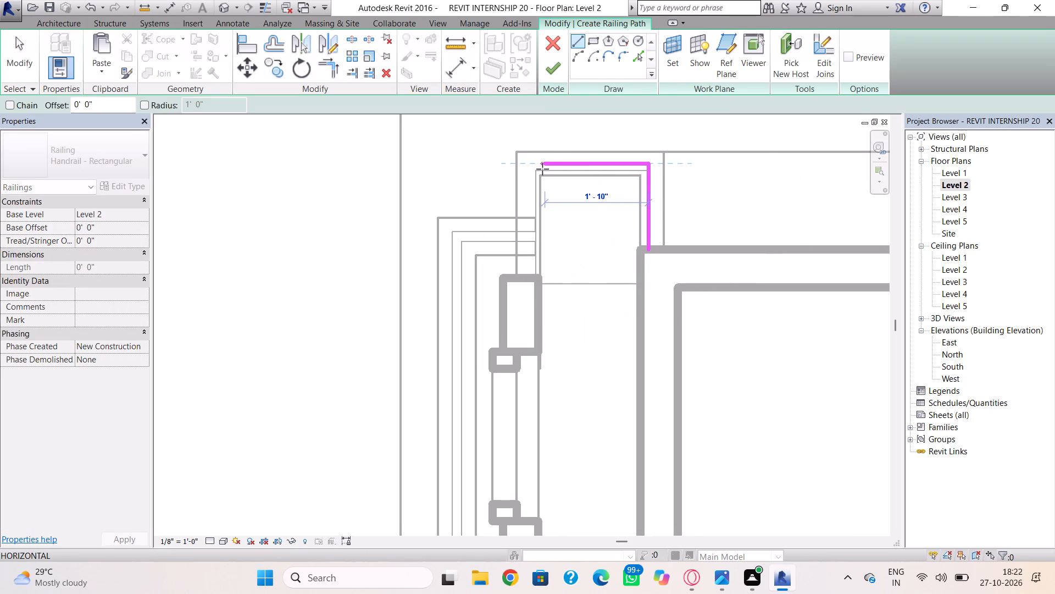
click(531, 169)
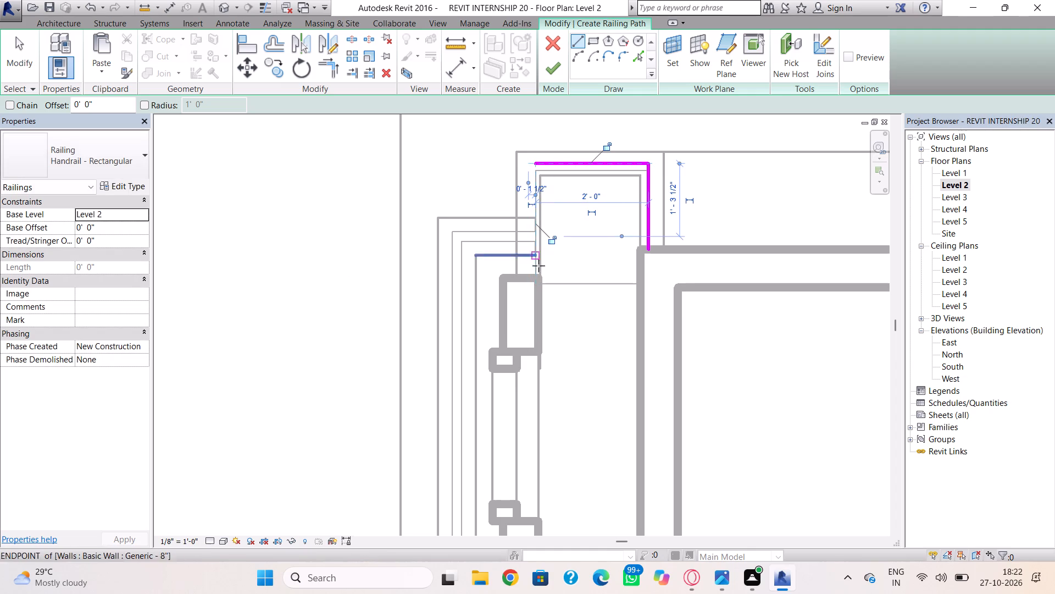
click(526, 274)
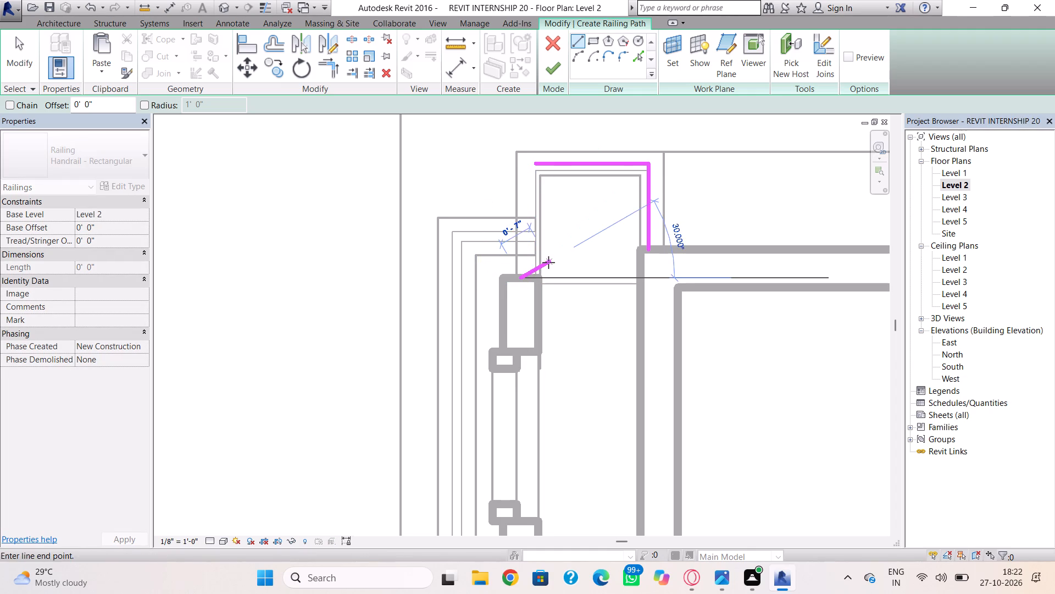
key(Escape)
scroll(553, 263, up, 3)
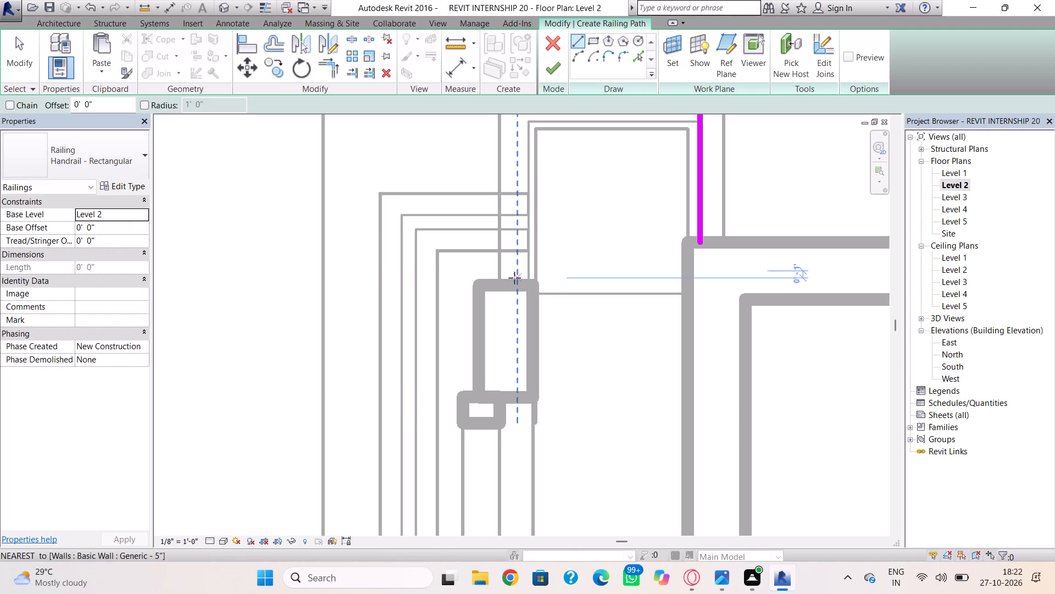
Sketch a segment about 2' 0" long from the tall panel, extend the balcony-end segment to meet it, and finish the corner railing.
click(517, 280)
middle_drag(514, 182, 516, 261)
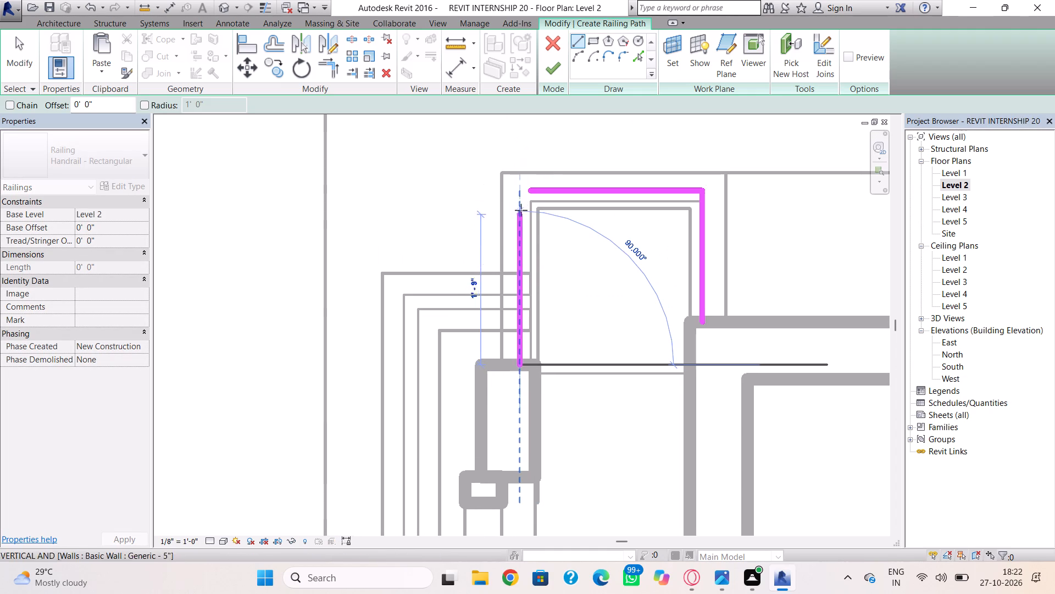
click(521, 196)
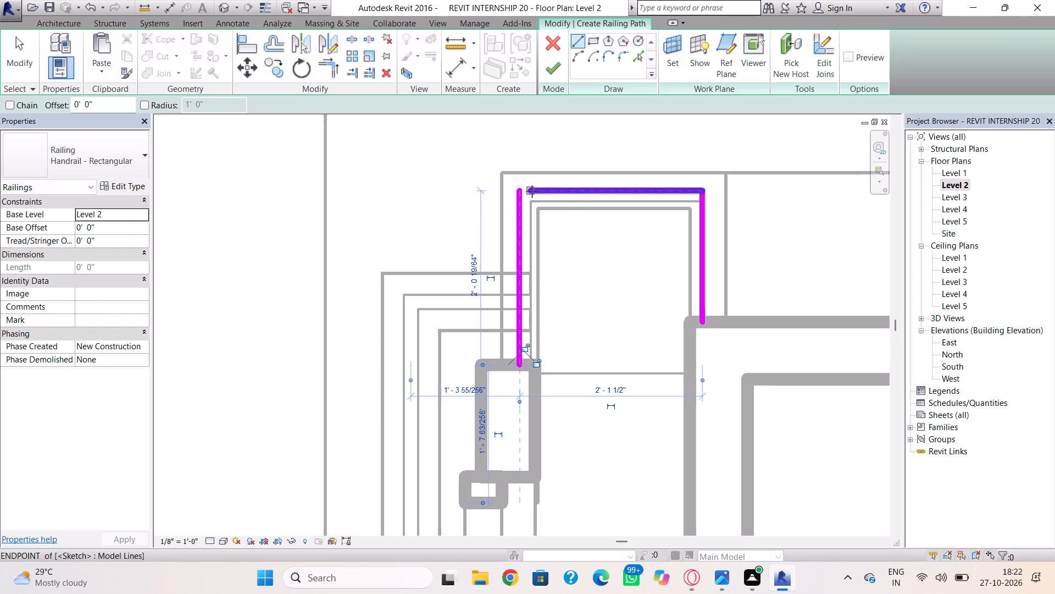
scroll(530, 193, up, 3)
key(Escape)
drag(532, 192, 518, 195)
key(Escape)
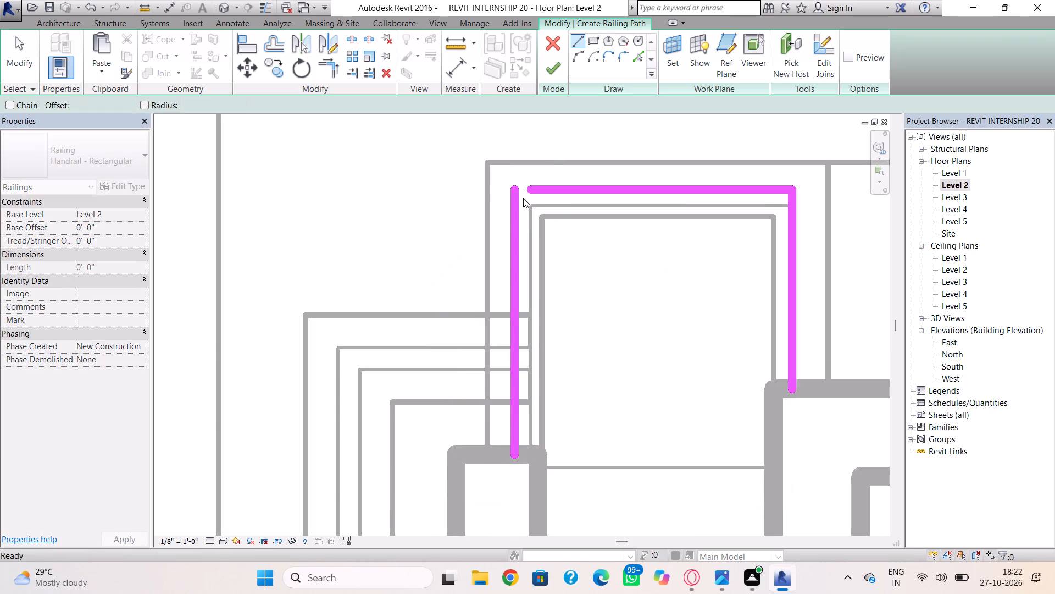
key(Escape)
click(532, 191)
drag(530, 189, 514, 191)
key(Escape)
click(396, 189)
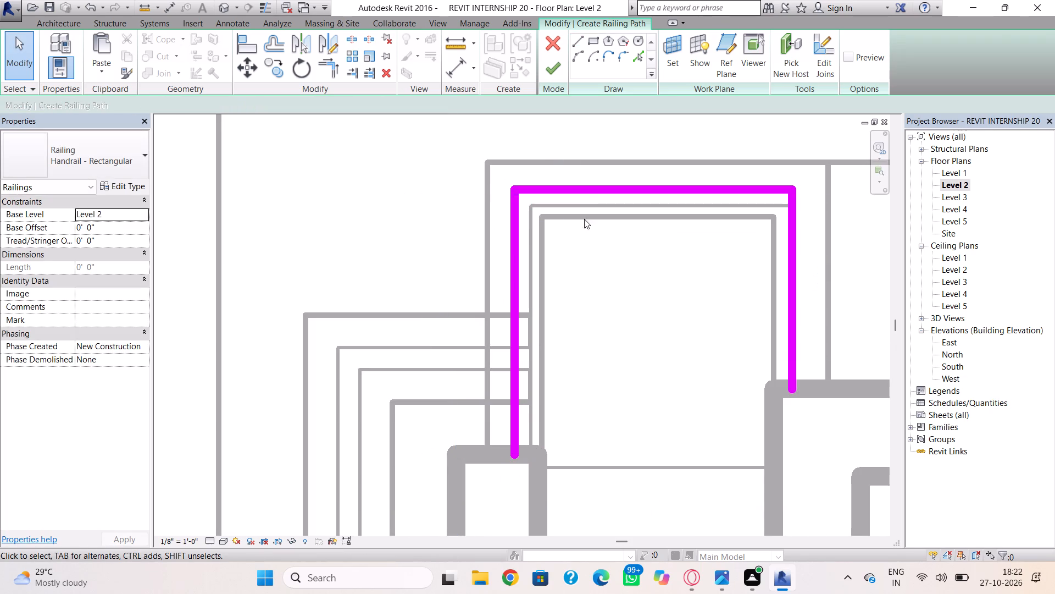
click(548, 65)
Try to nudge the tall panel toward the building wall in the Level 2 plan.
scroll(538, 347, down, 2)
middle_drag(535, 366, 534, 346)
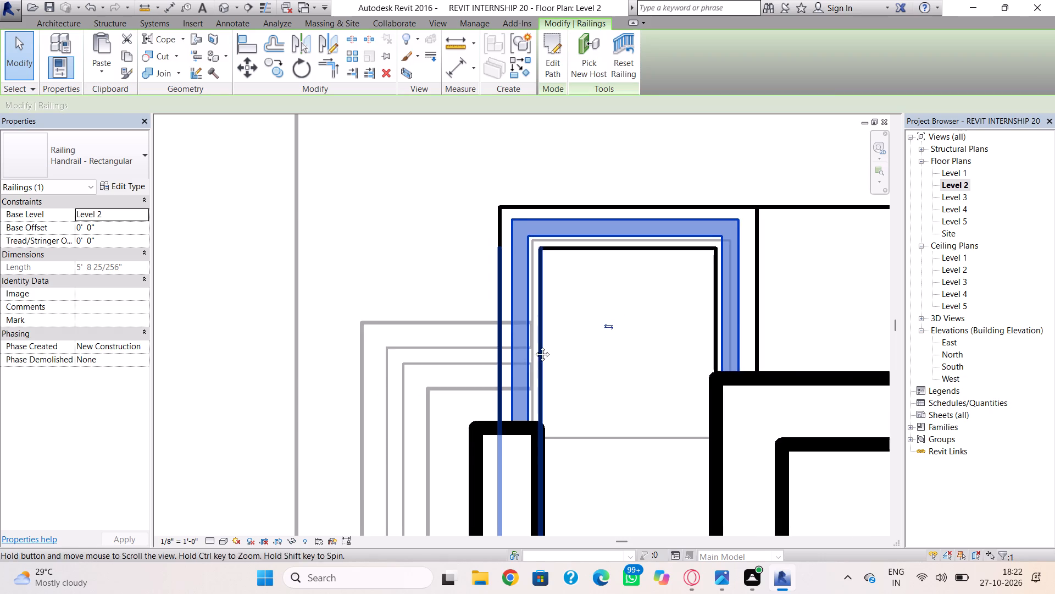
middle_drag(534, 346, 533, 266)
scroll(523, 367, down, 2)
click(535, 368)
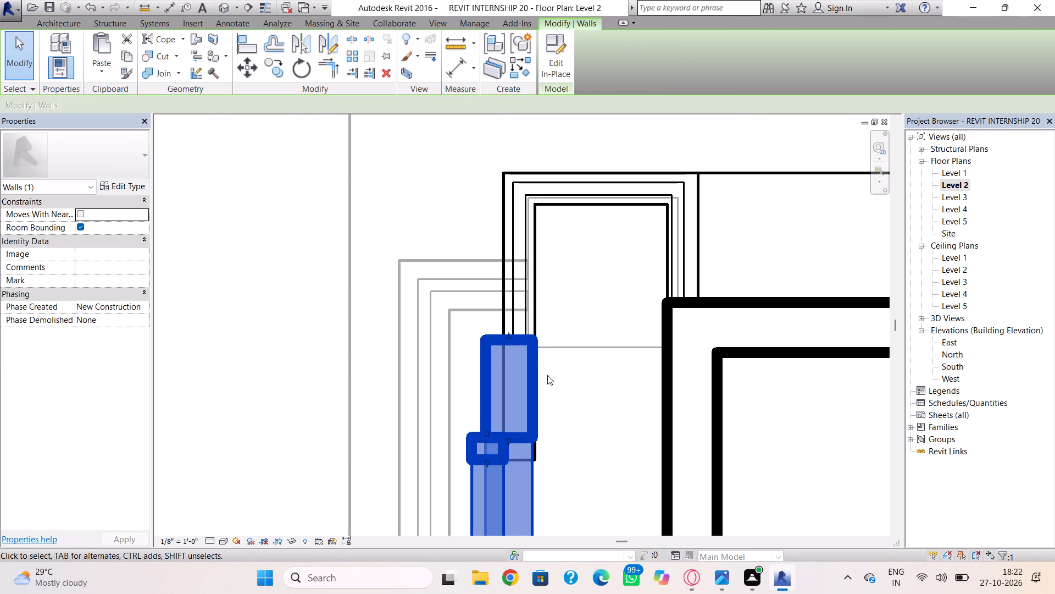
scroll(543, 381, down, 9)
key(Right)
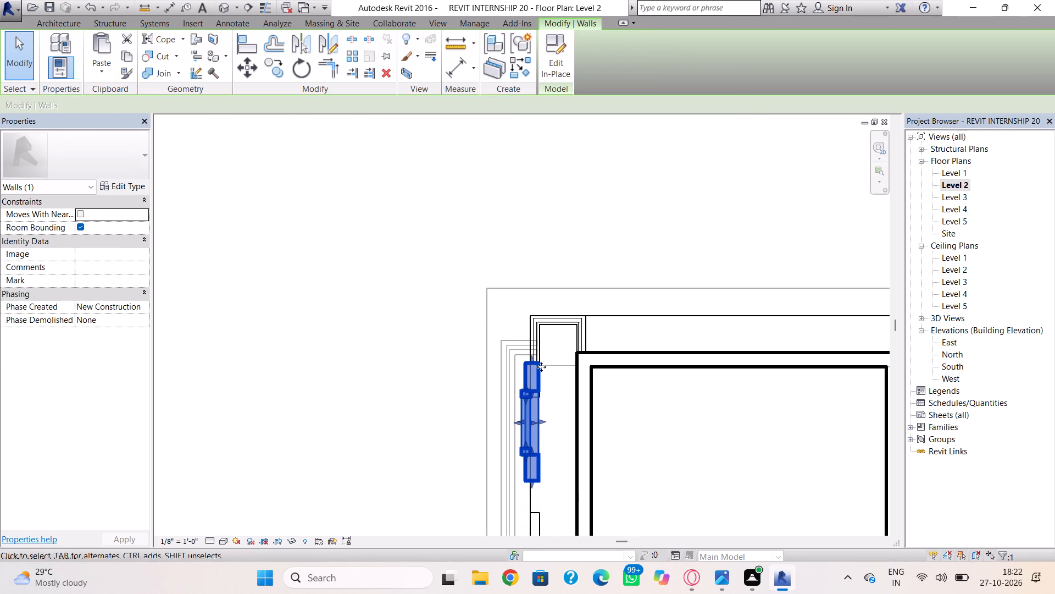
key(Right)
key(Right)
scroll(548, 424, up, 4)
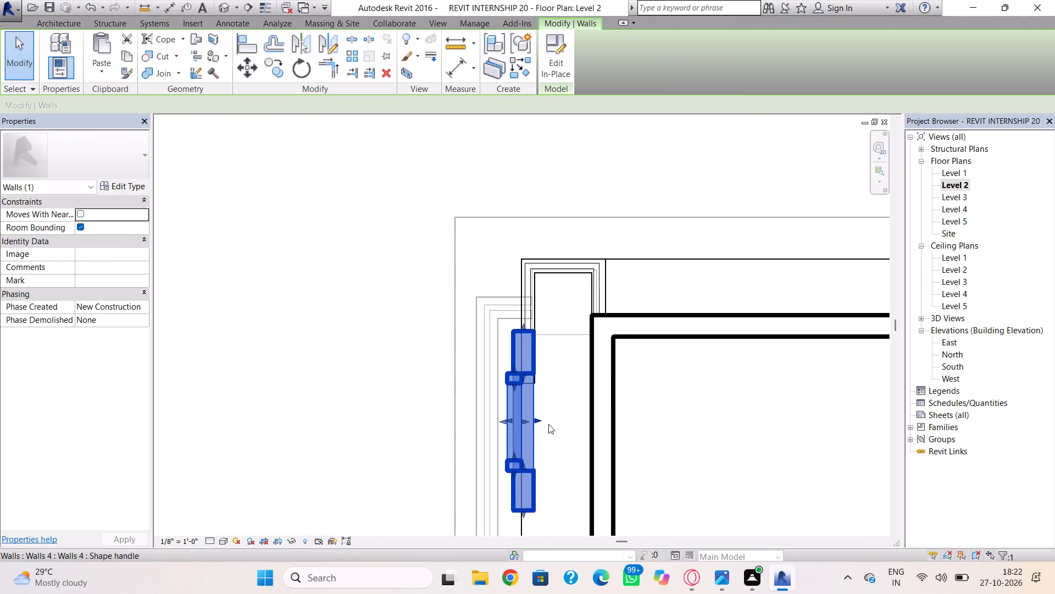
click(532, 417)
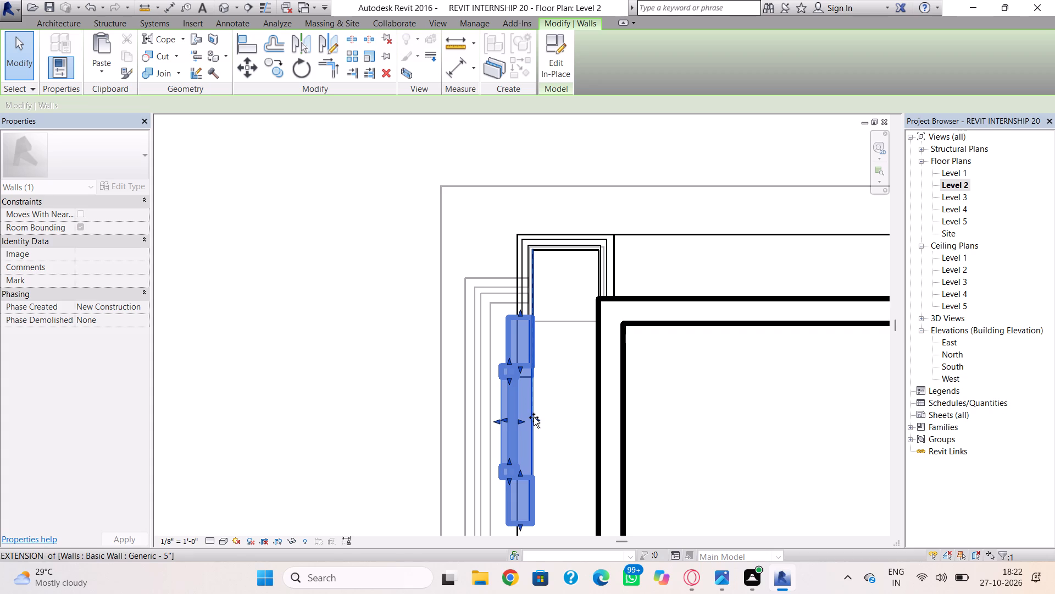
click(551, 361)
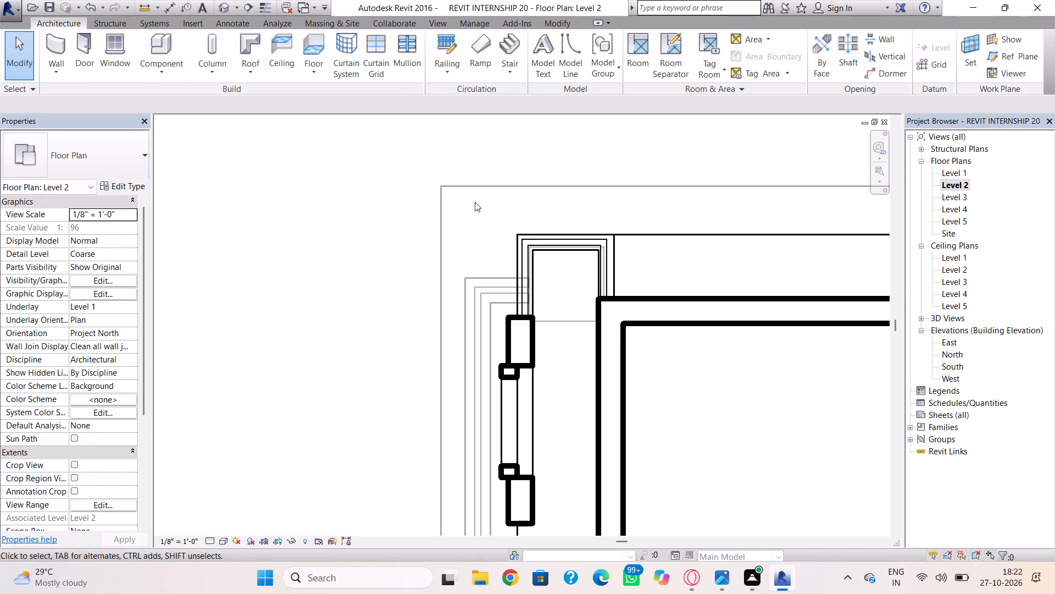
Create a second Handrail - Rectangular railing on Level 2, about 11' 6" from the tall panel along the balcony edge, returning to the building wall.
scroll(519, 278, down, 2)
middle_drag(519, 278, 506, 131)
click(454, 45)
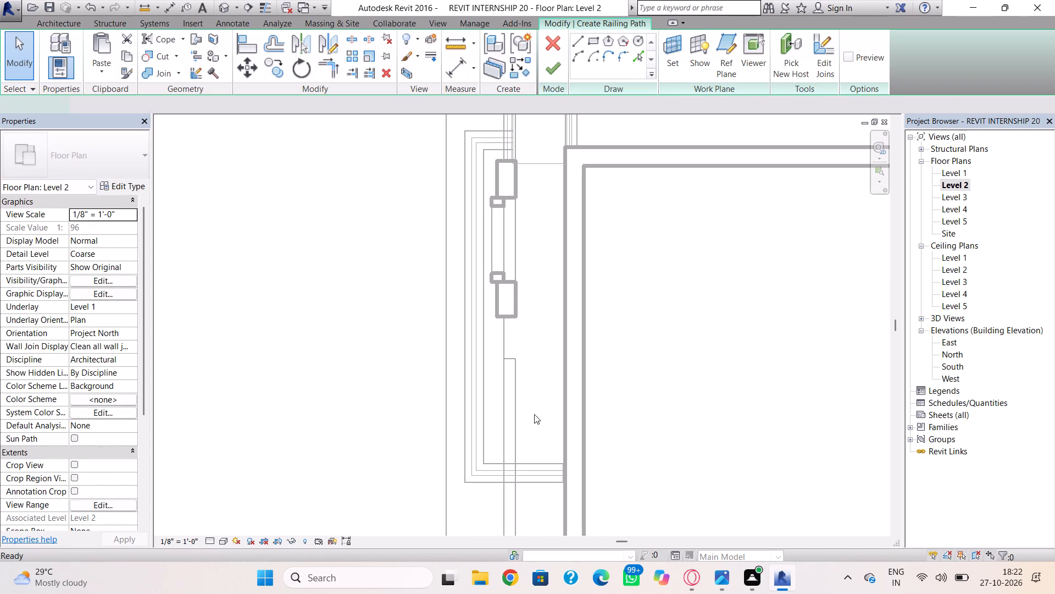
scroll(534, 414, down, 3)
scroll(525, 384, up, 6)
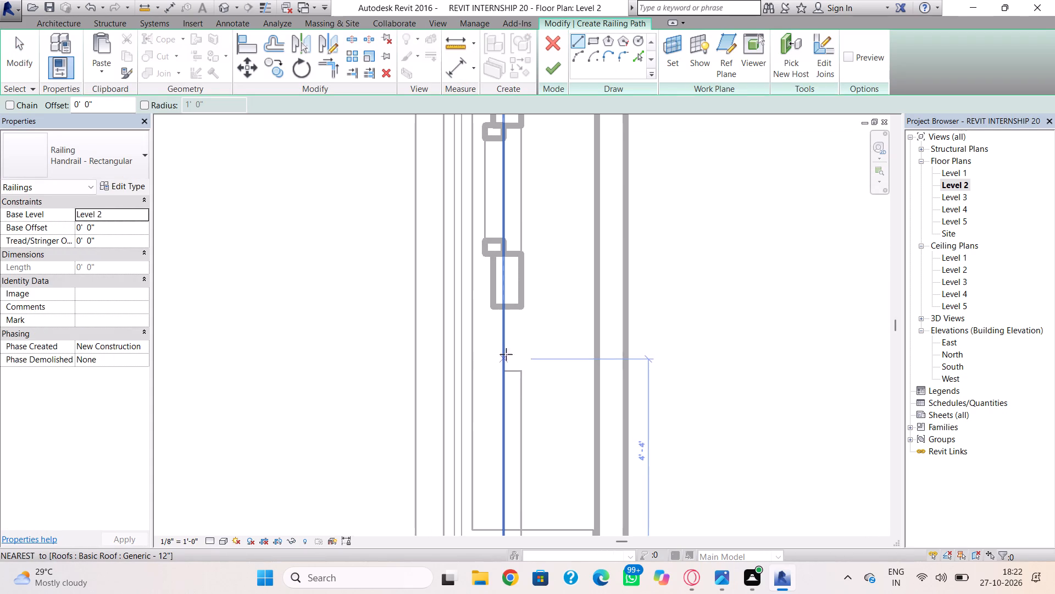
click(506, 311)
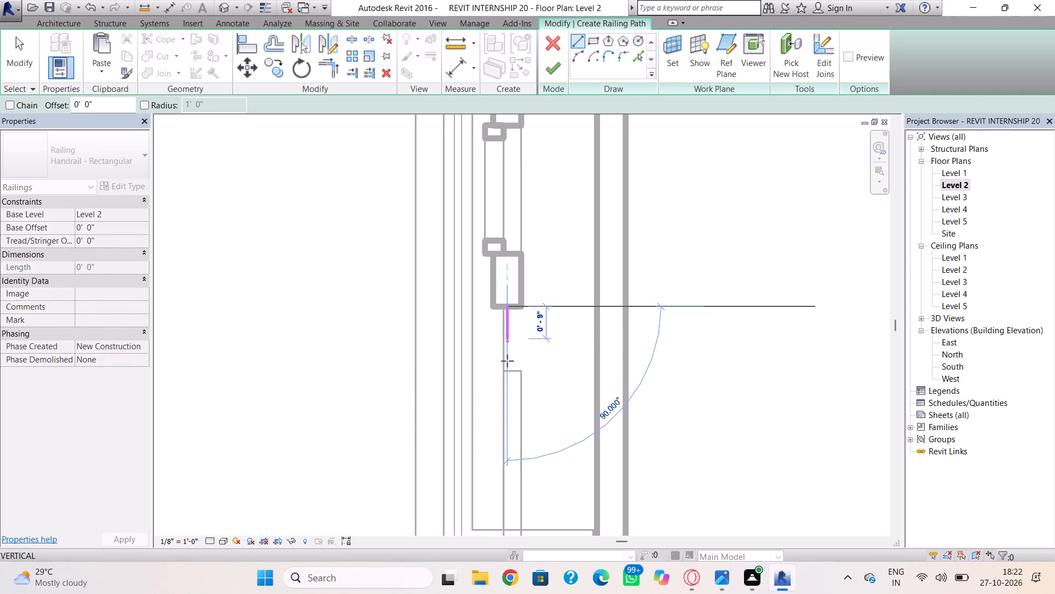
scroll(502, 505, down, 2)
middle_drag(502, 505, 494, 268)
scroll(490, 326, up, 1)
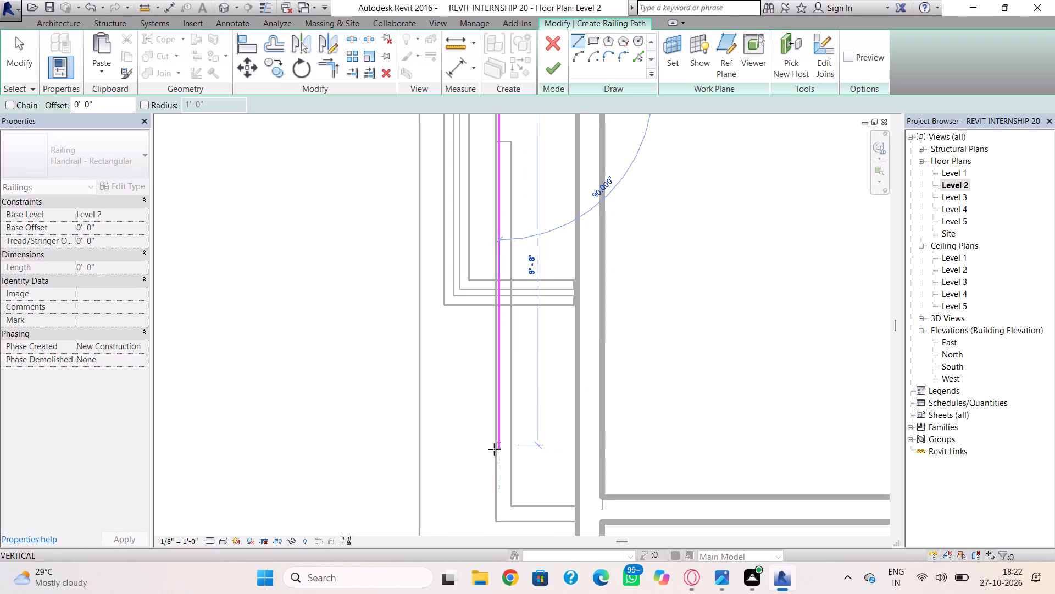
click(501, 513)
click(495, 514)
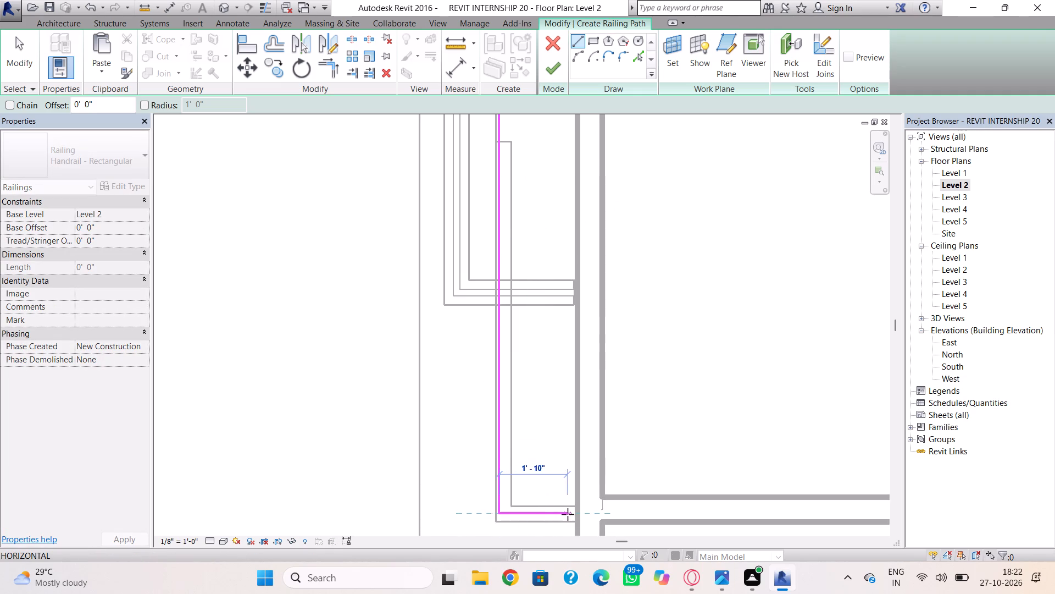
click(576, 514)
key(Escape)
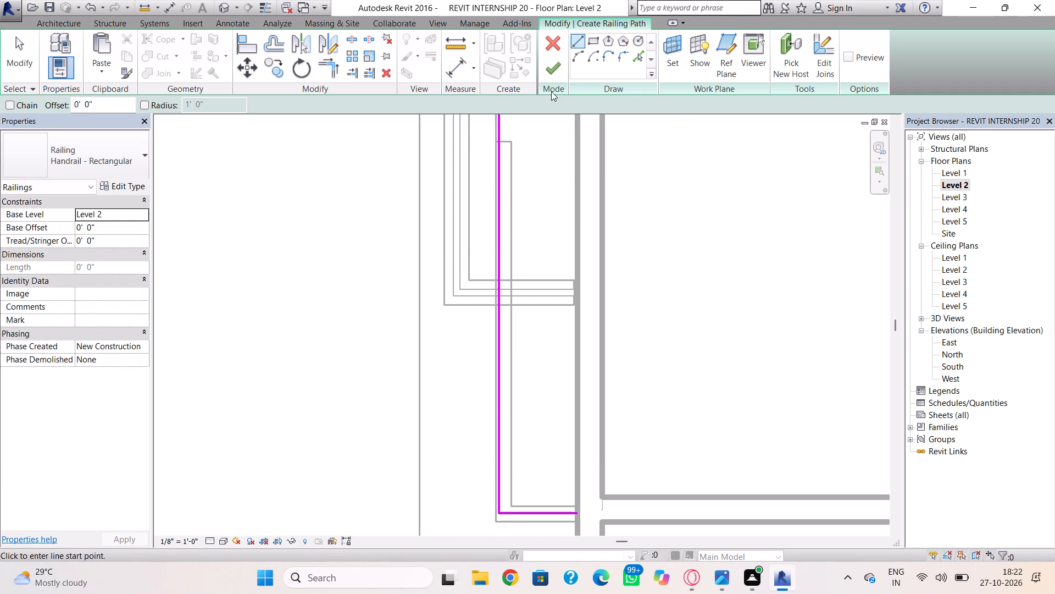
click(566, 76)
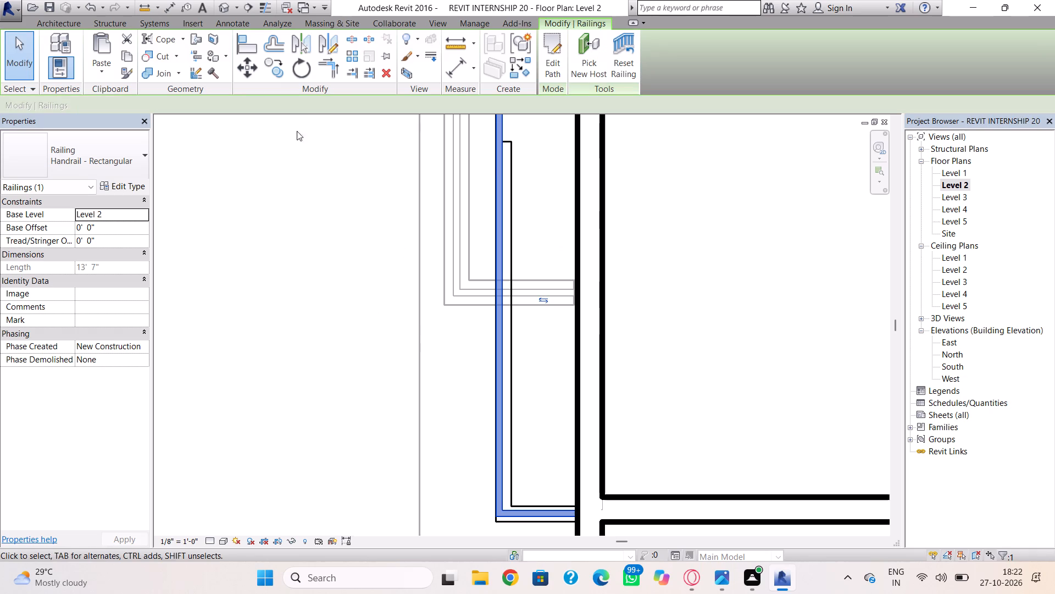
Delete the old raised railing on the balcony below the window in the 3D view.
click(221, 4)
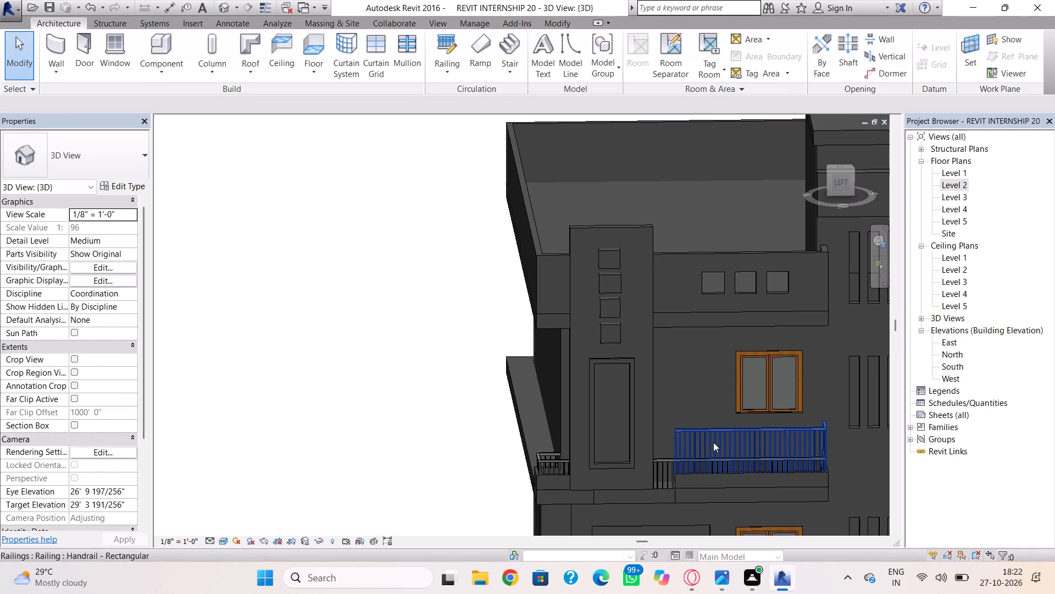
click(712, 430)
key(Delete)
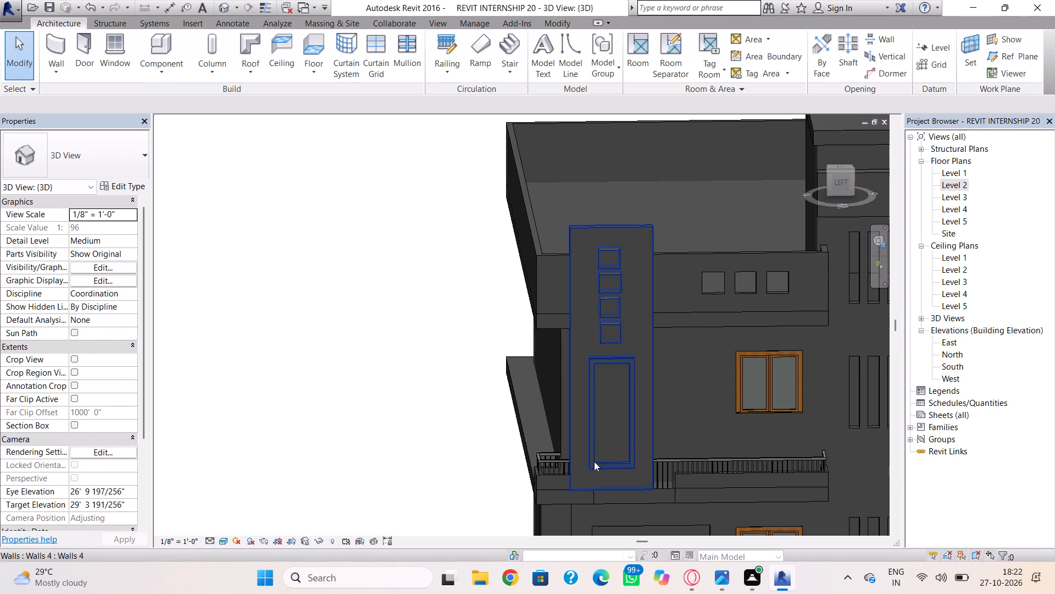
In the Level 2 plan, extend the low Generic - 5" balcony wall to meet the tall panel, making it about 11' 5" long.
click(687, 474)
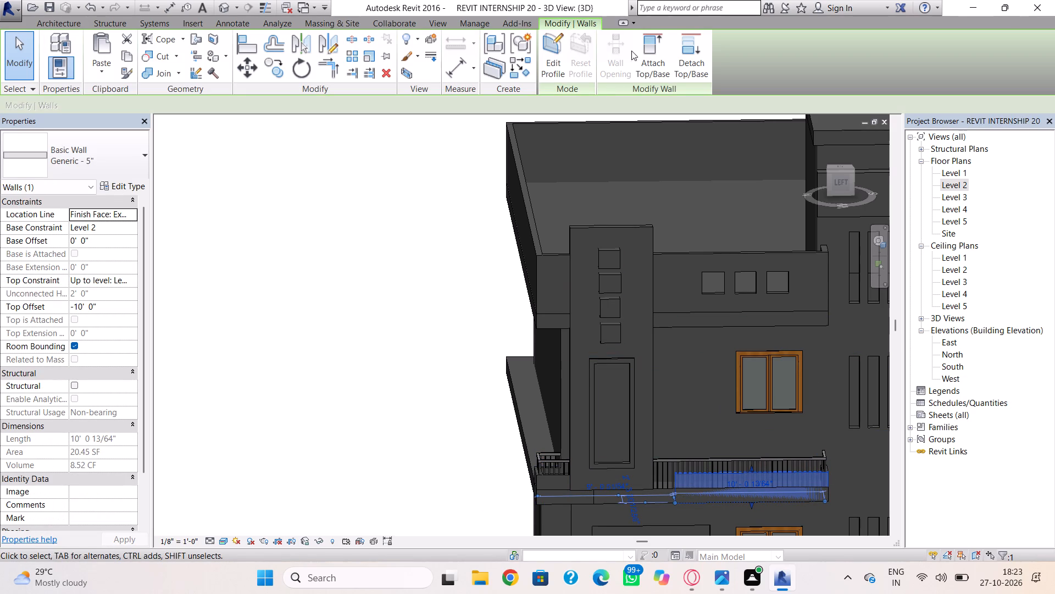
double_click(962, 185)
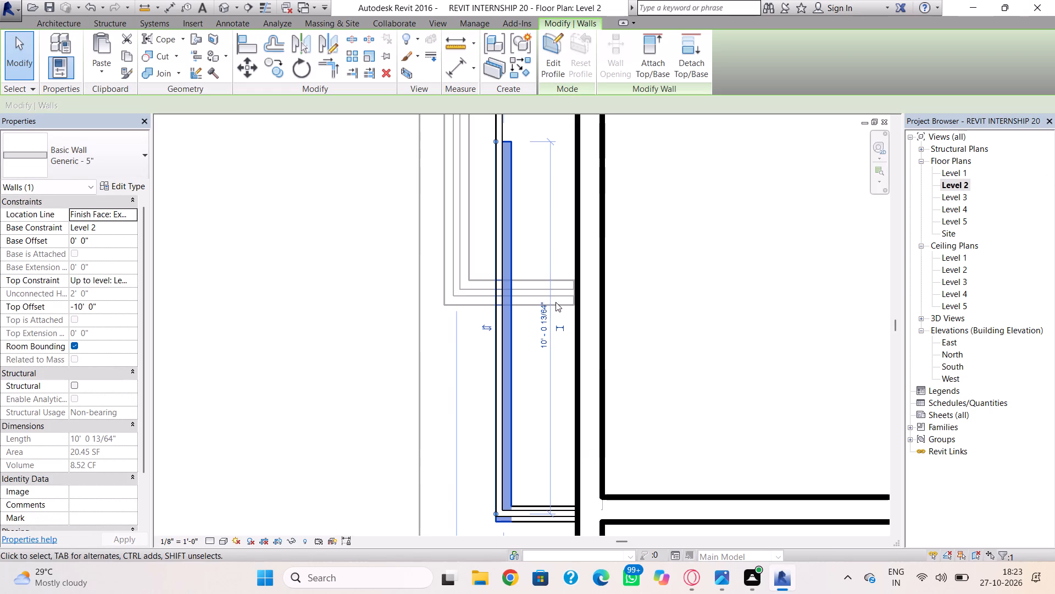
key(Escape)
drag(502, 164, 501, 181)
key(Escape)
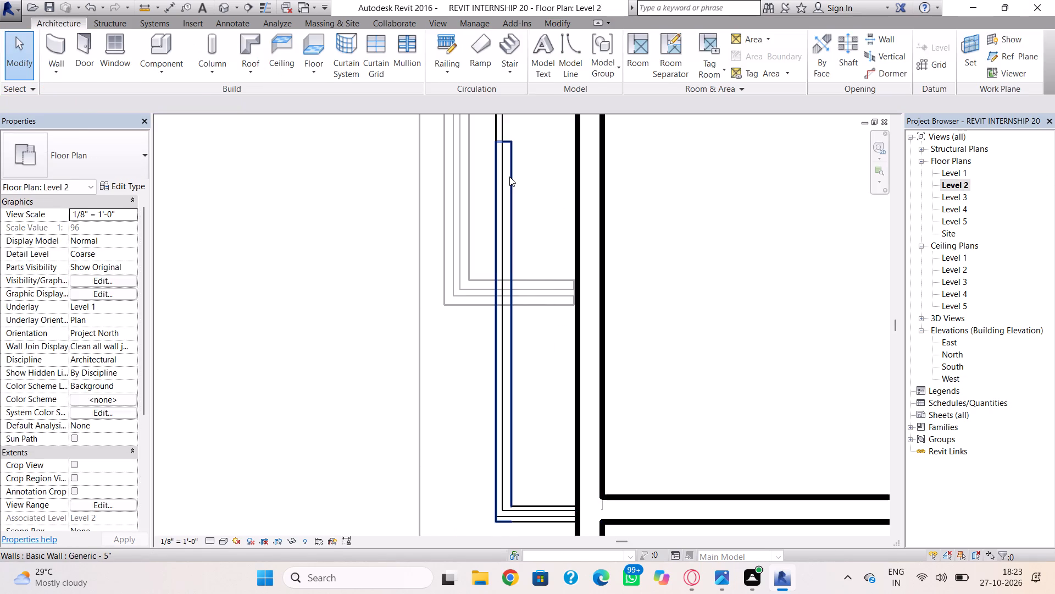
click(509, 177)
middle_drag(509, 181, 478, 277)
scroll(456, 222, up, 2)
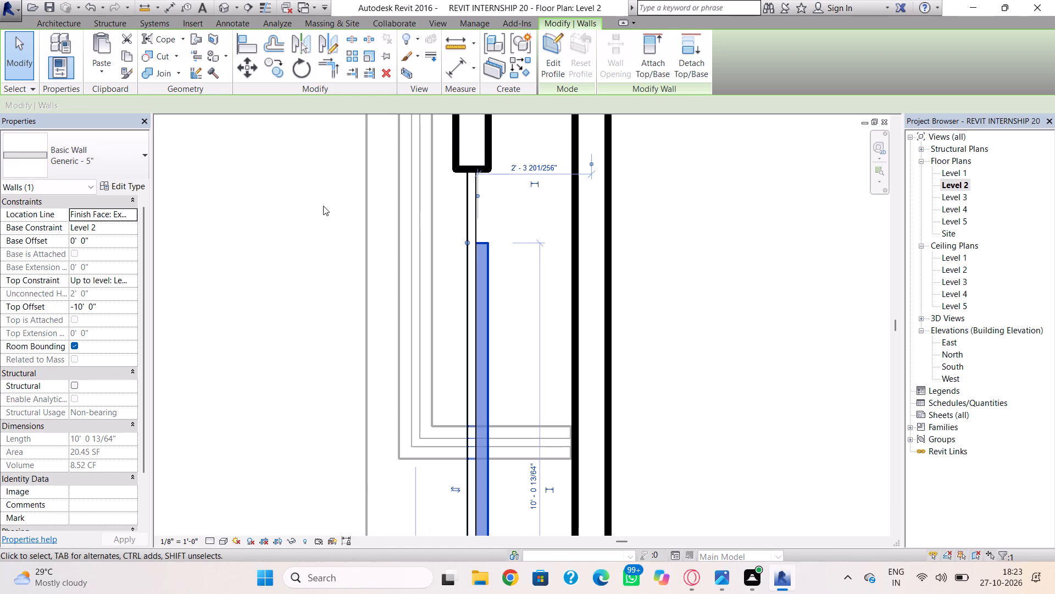
drag(465, 241, 461, 210)
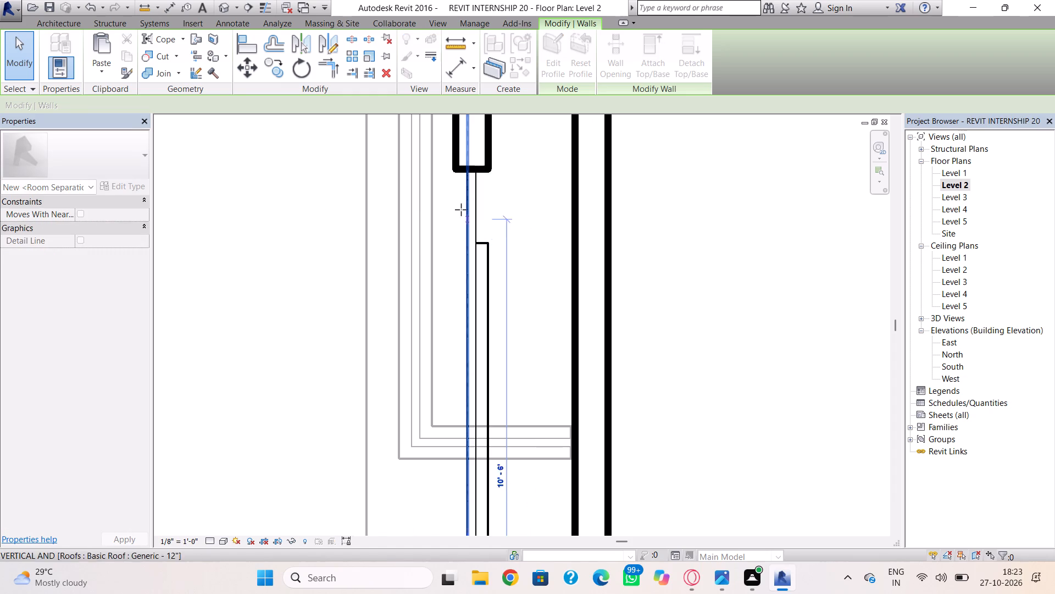
drag(461, 210, 460, 174)
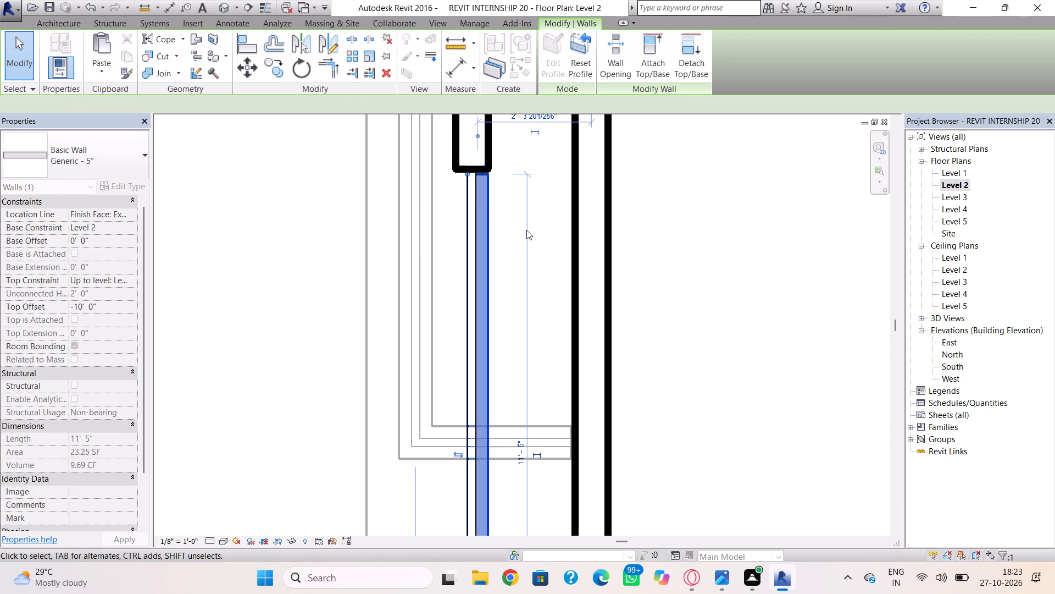
click(526, 230)
scroll(492, 173, up, 4)
click(479, 173)
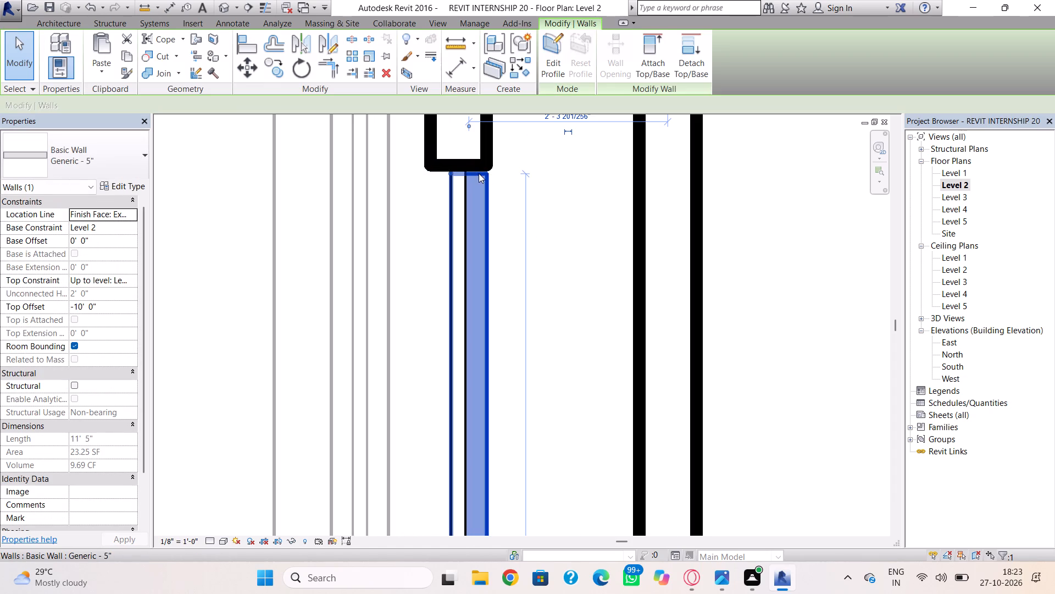
key(Up)
click(571, 212)
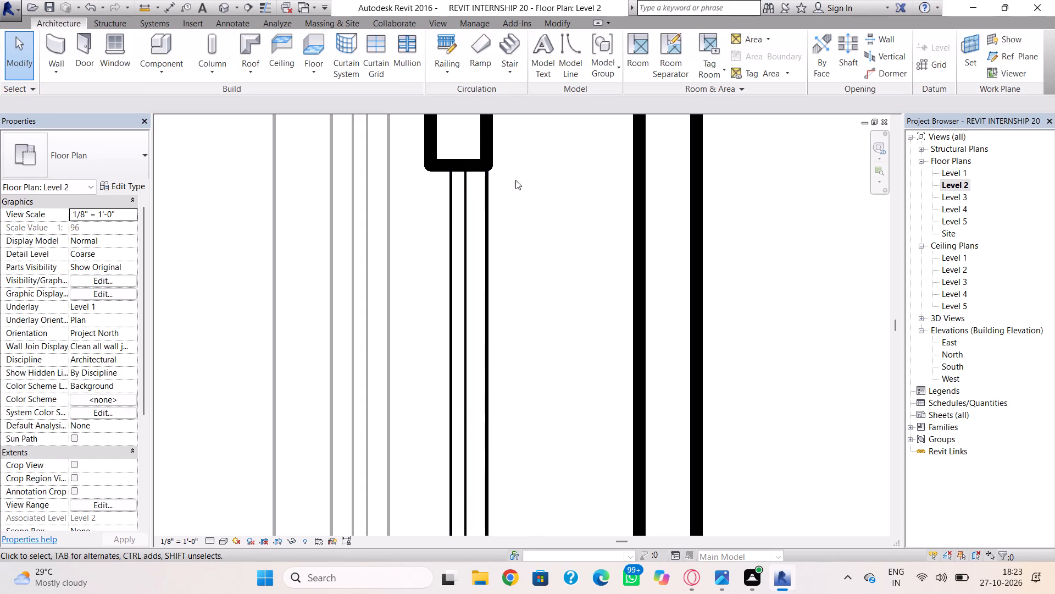
Set the base offset of both Level 2 balcony railings to 1' in the 3D view.
click(219, 14)
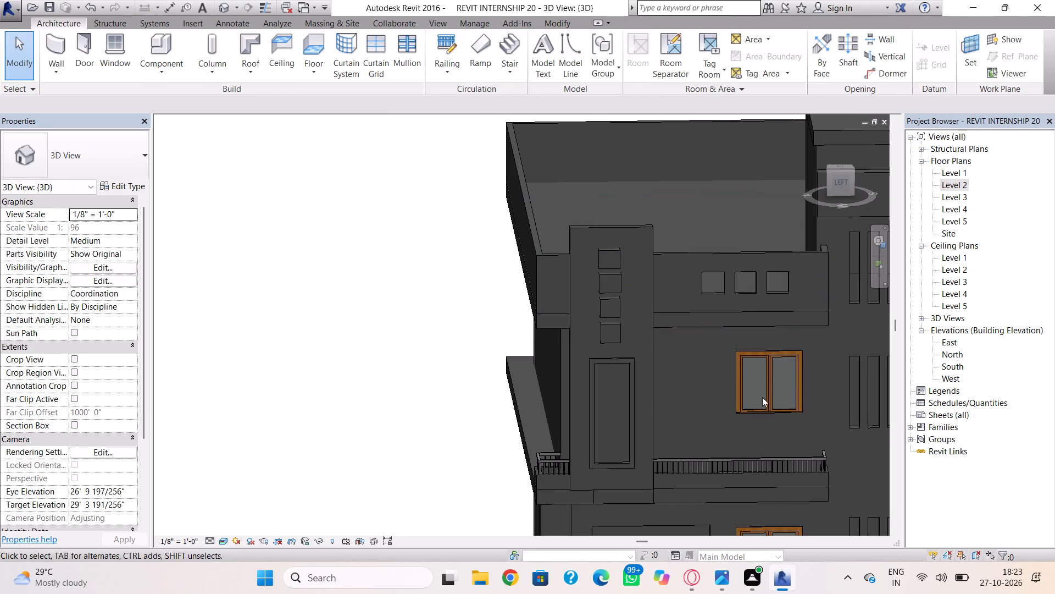
click(768, 458)
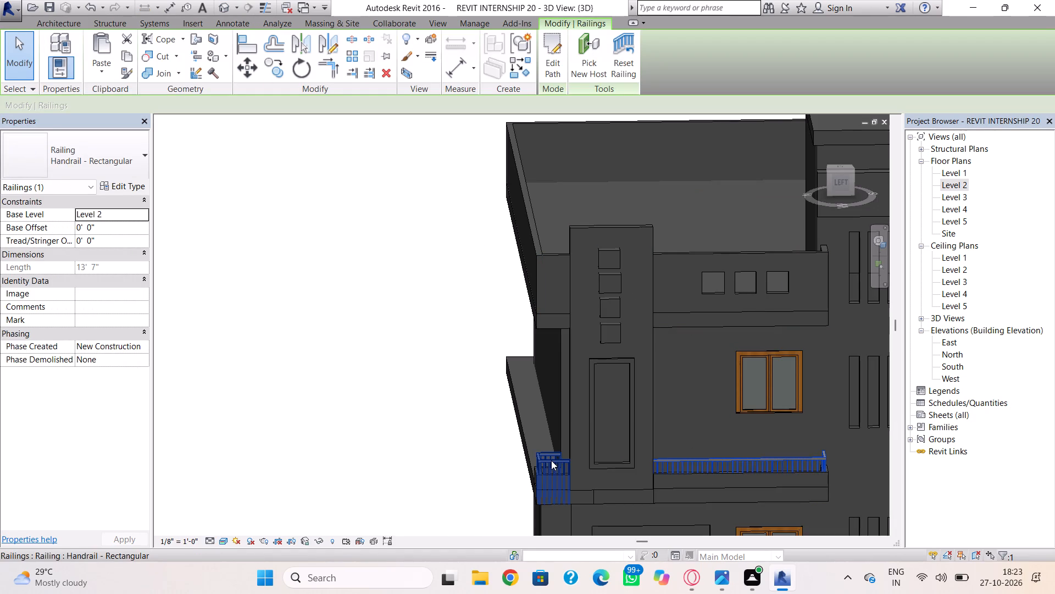
ctrl+click(549, 458)
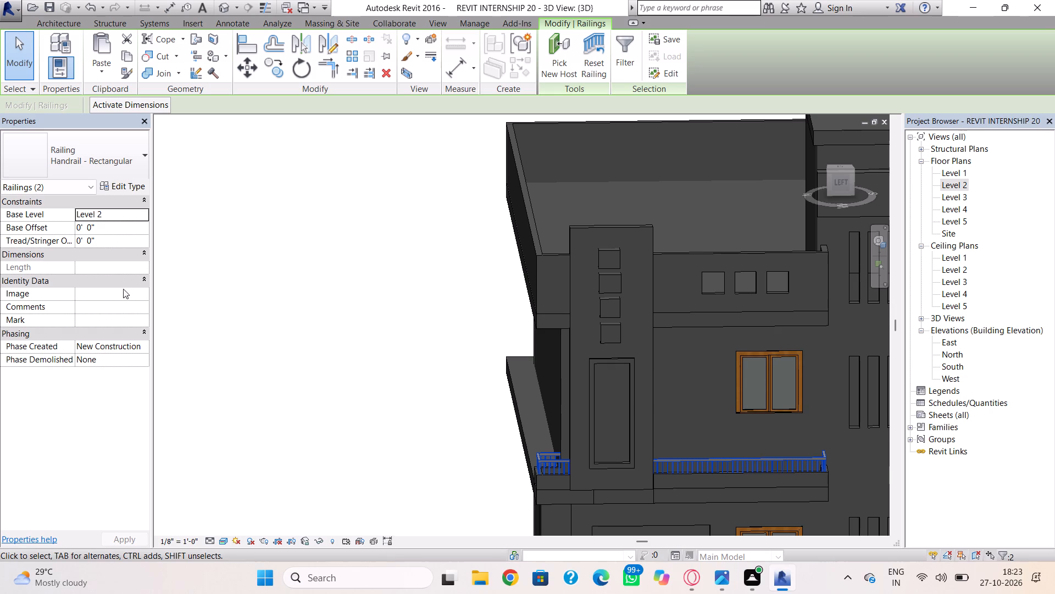
click(108, 229)
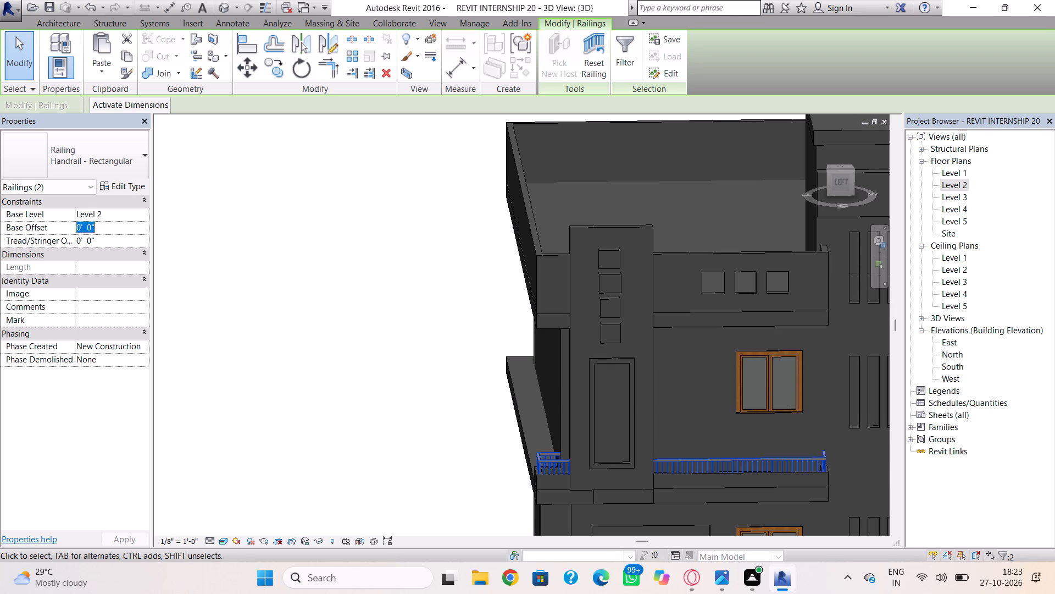
key(1)
key(apostrophe)
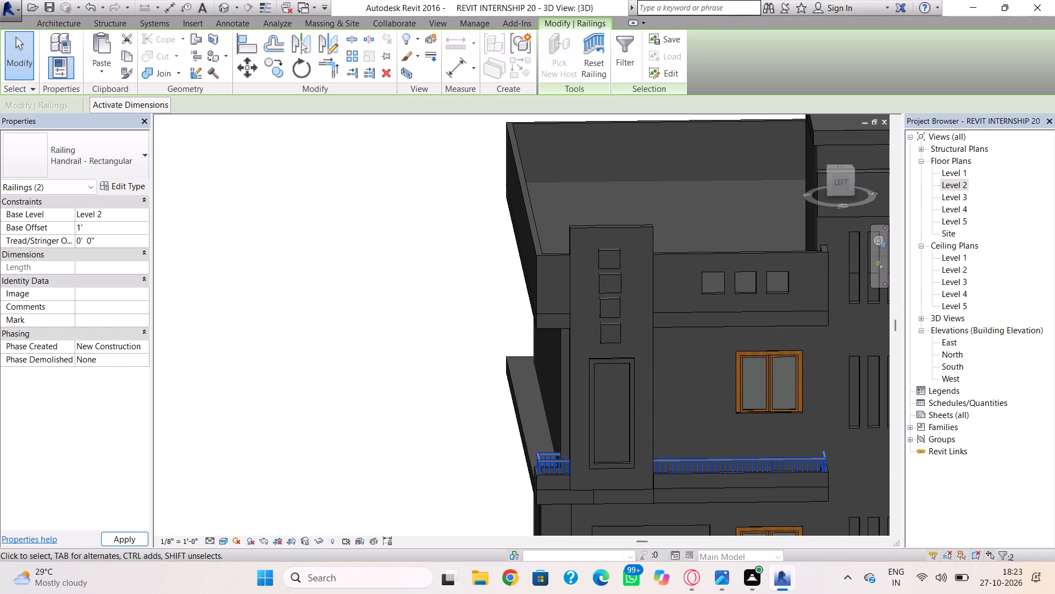
key(Return)
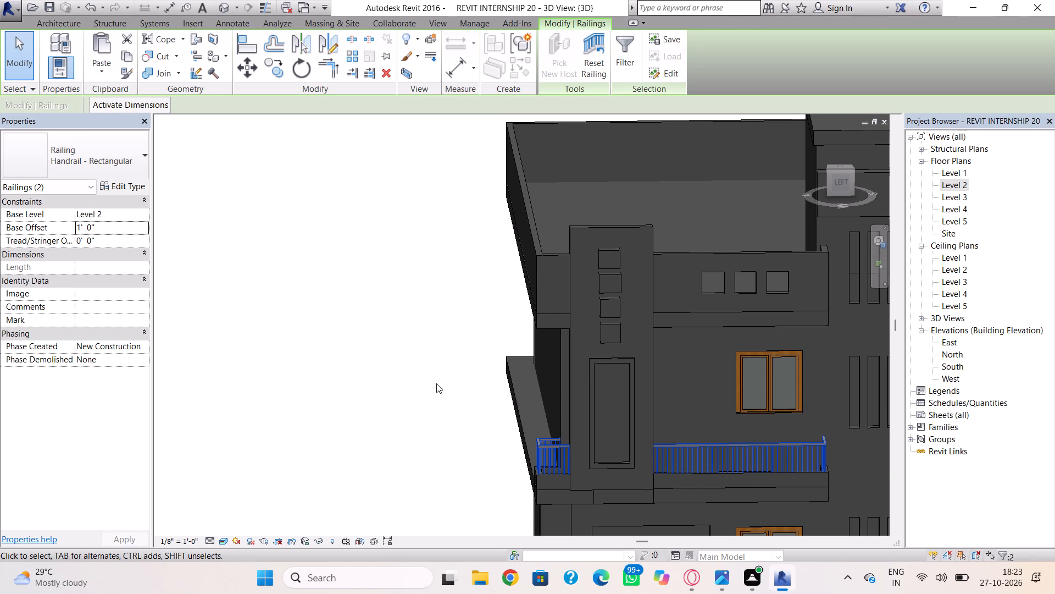
key(Escape)
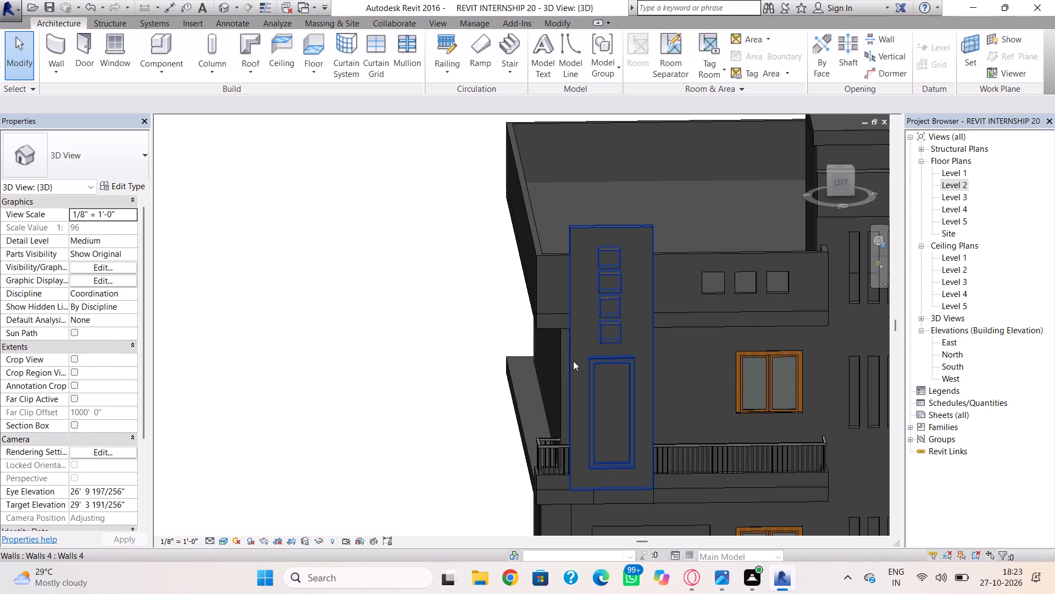
Adjust the depth of the in-place wall frame around the lower window on the adjoining facade using its shape handles.
shift+right_drag(778, 361, 690, 376)
click(762, 360)
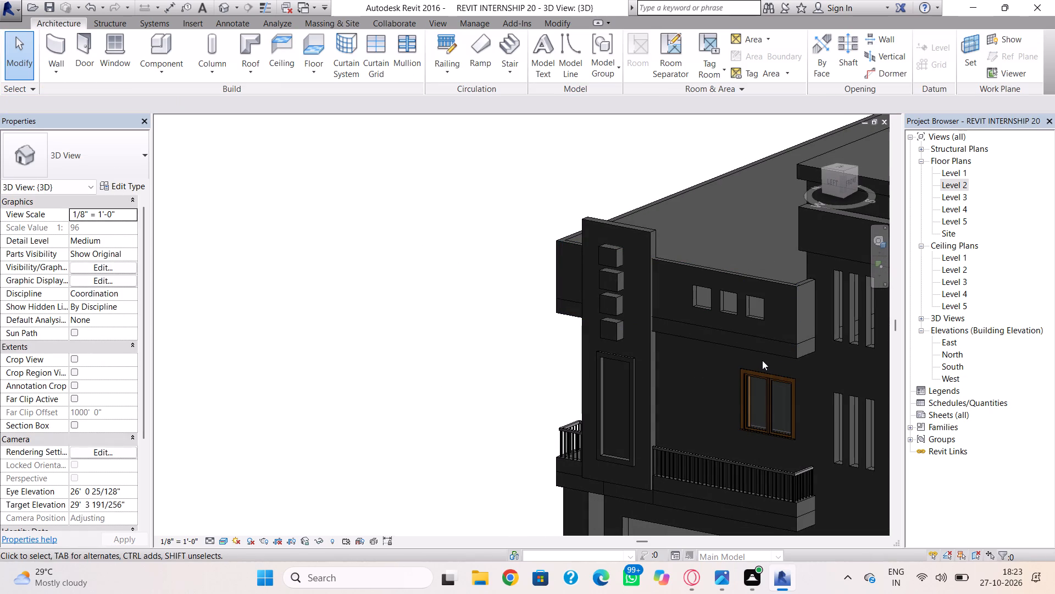
shift+right_drag(709, 419, 865, 425)
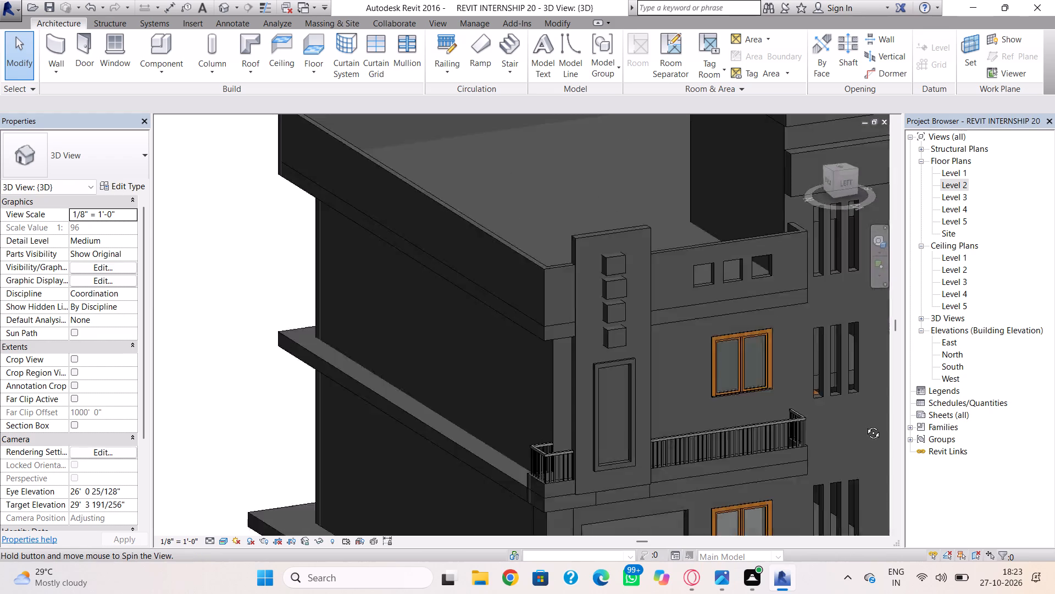
shift+right_drag(865, 425, 921, 419)
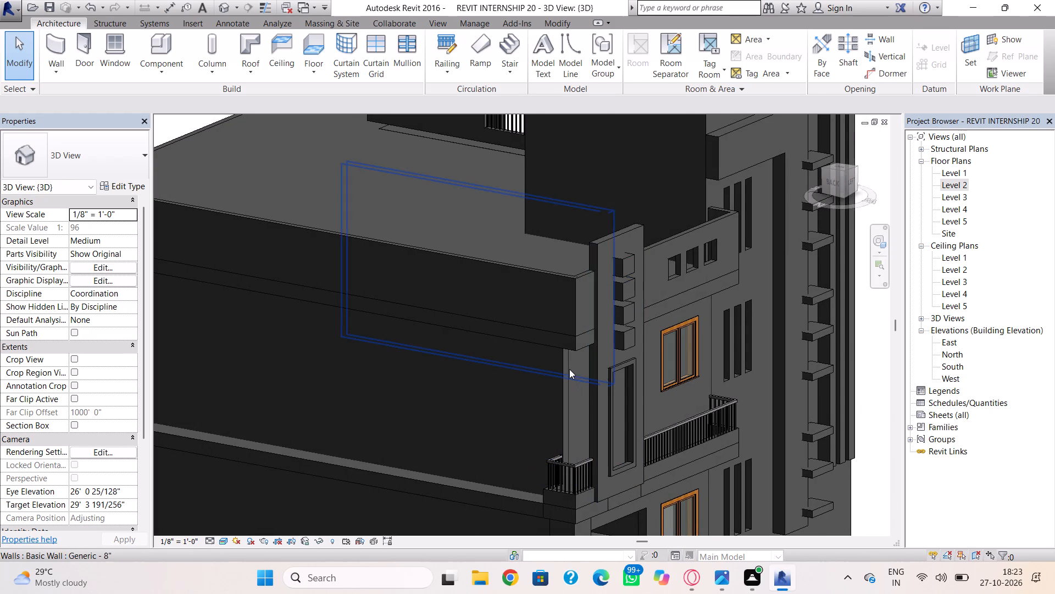
click(570, 409)
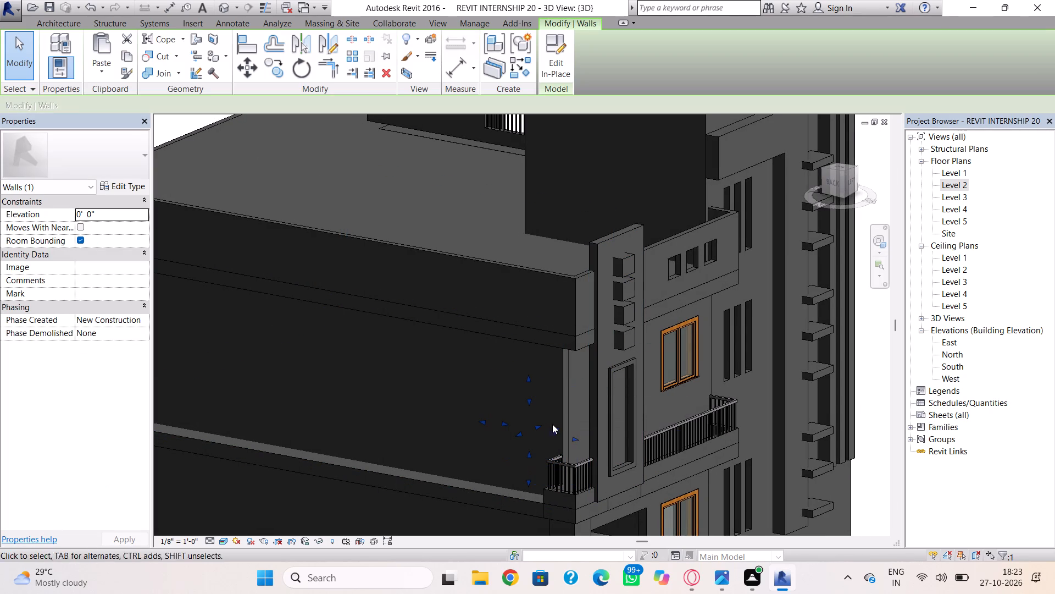
drag(520, 432, 478, 452)
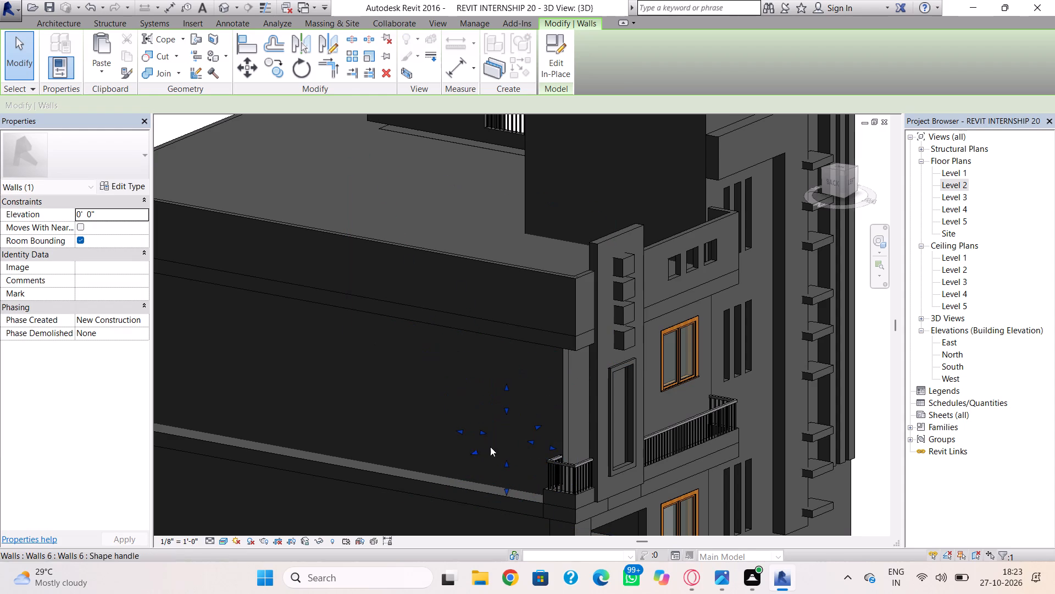
shift+right_drag(539, 452, 392, 449)
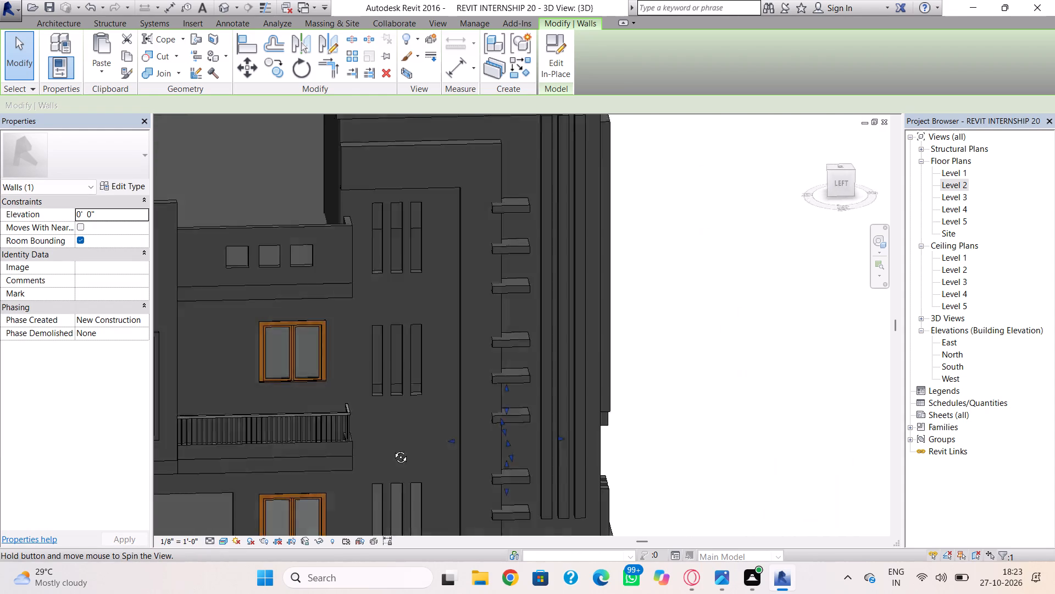
shift+right_drag(392, 449, 368, 437)
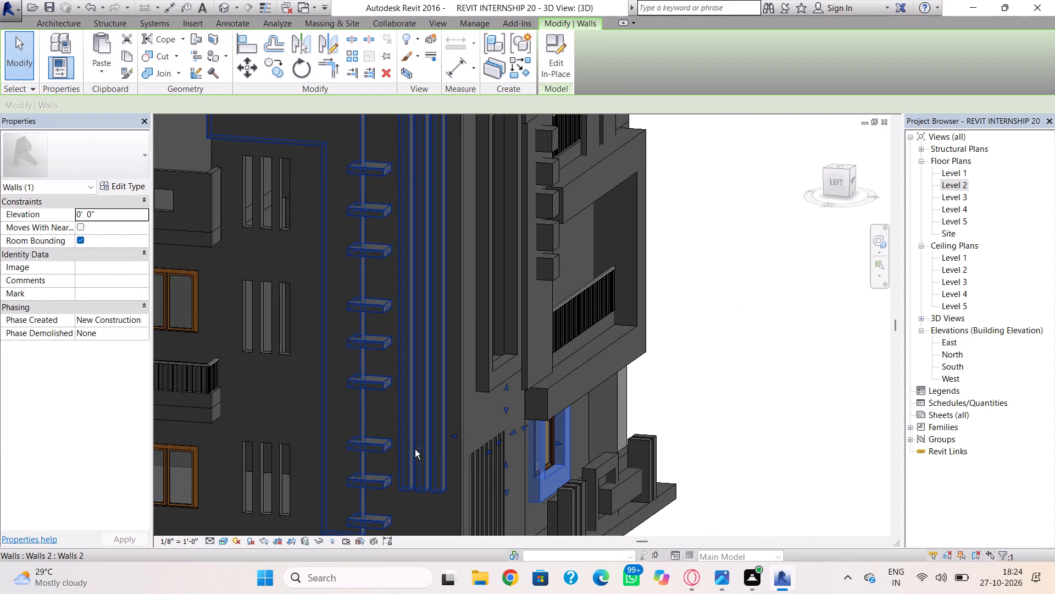
drag(452, 435, 530, 456)
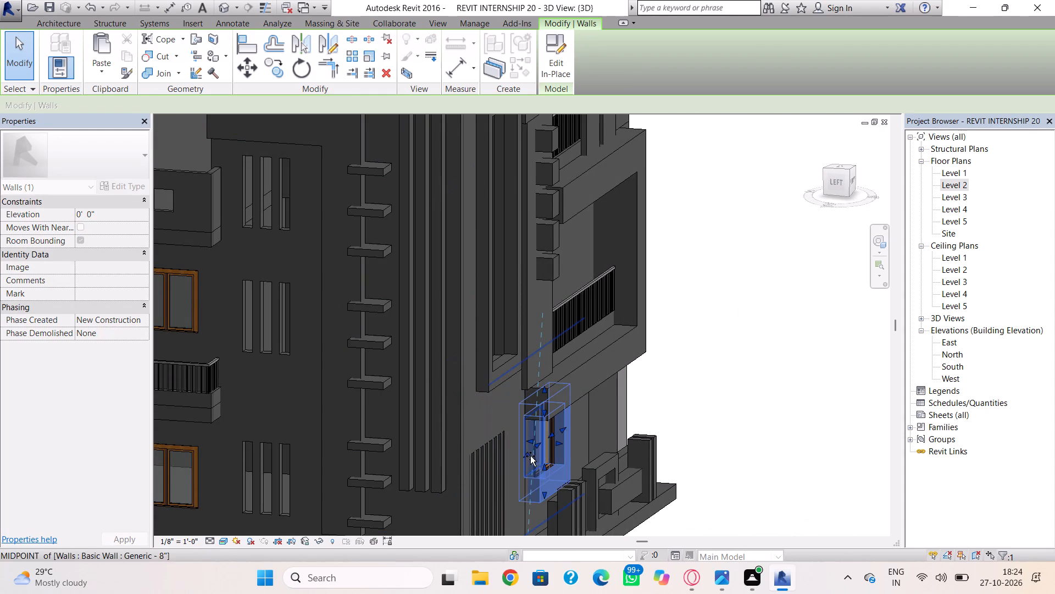
drag(530, 456, 530, 457)
click(703, 426)
Examine the building from several sides, checking the tall panel, the raised balcony railings and the wall behind them.
scroll(468, 406, down, 3)
middle_drag(474, 407, 696, 379)
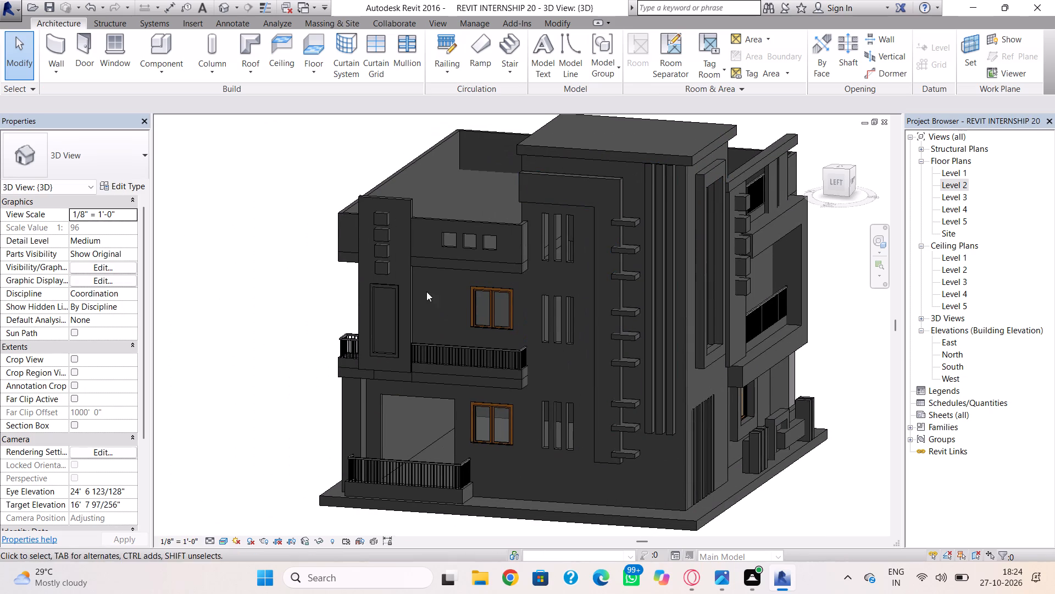
shift+right_drag(423, 306, 604, 318)
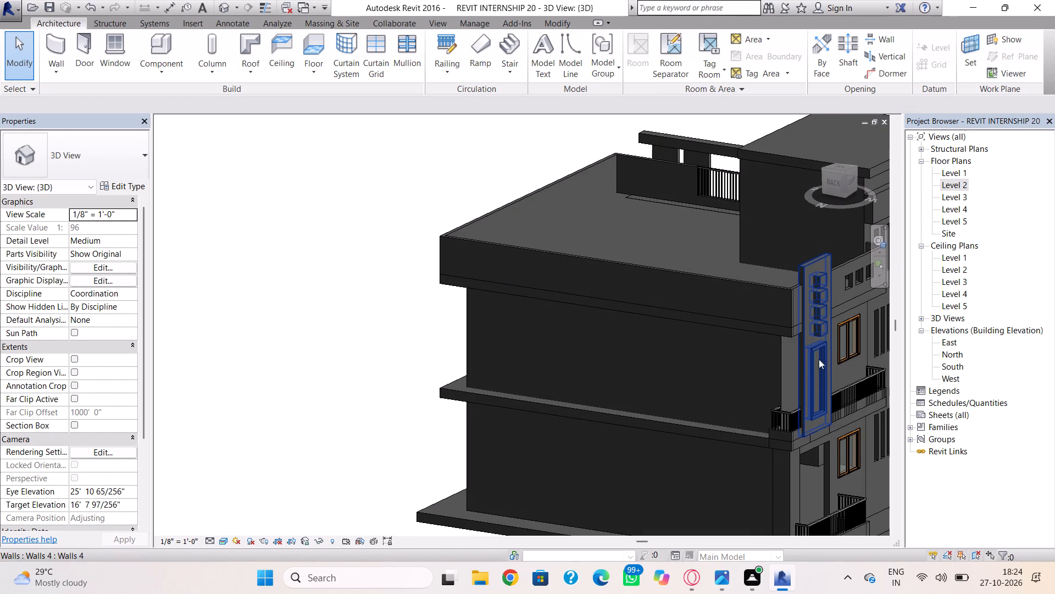
middle_drag(782, 385, 662, 376)
shift+right_drag(733, 371, 669, 391)
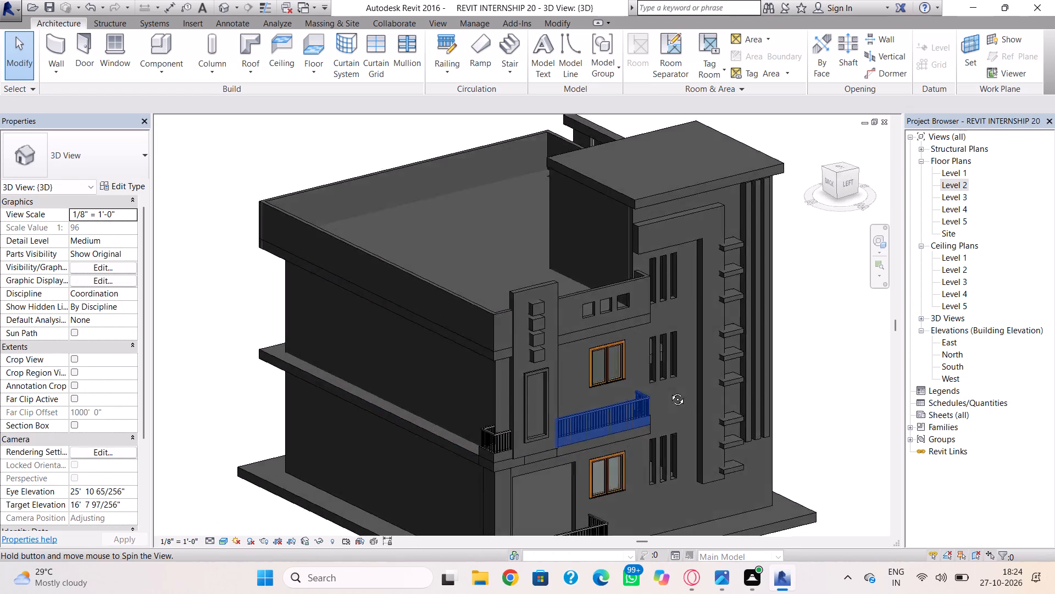
shift+right_drag(669, 391, 565, 482)
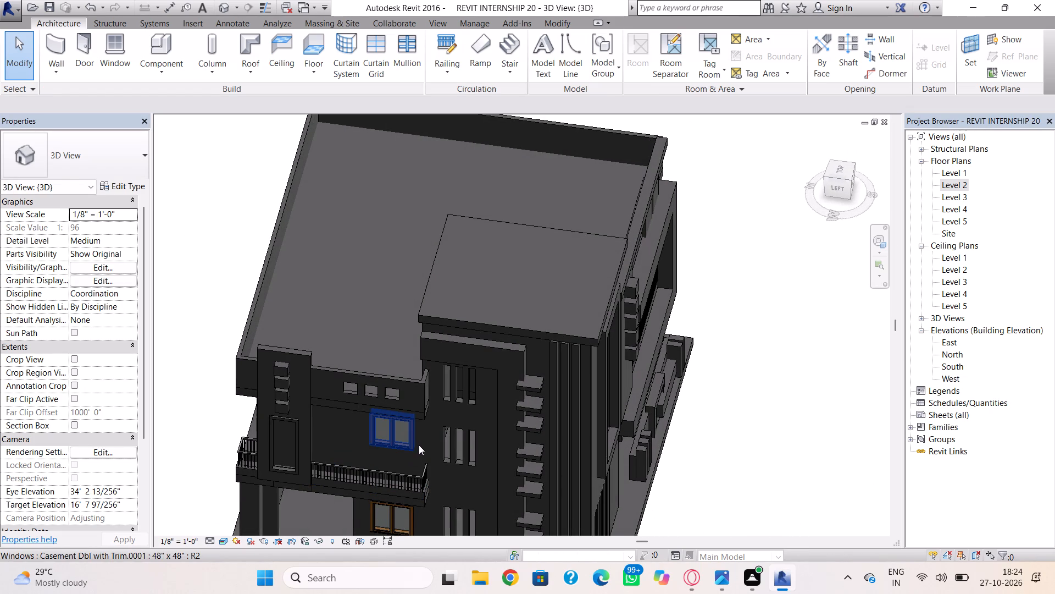
middle_drag(423, 431, 425, 414)
key(Escape)
key(Escape)
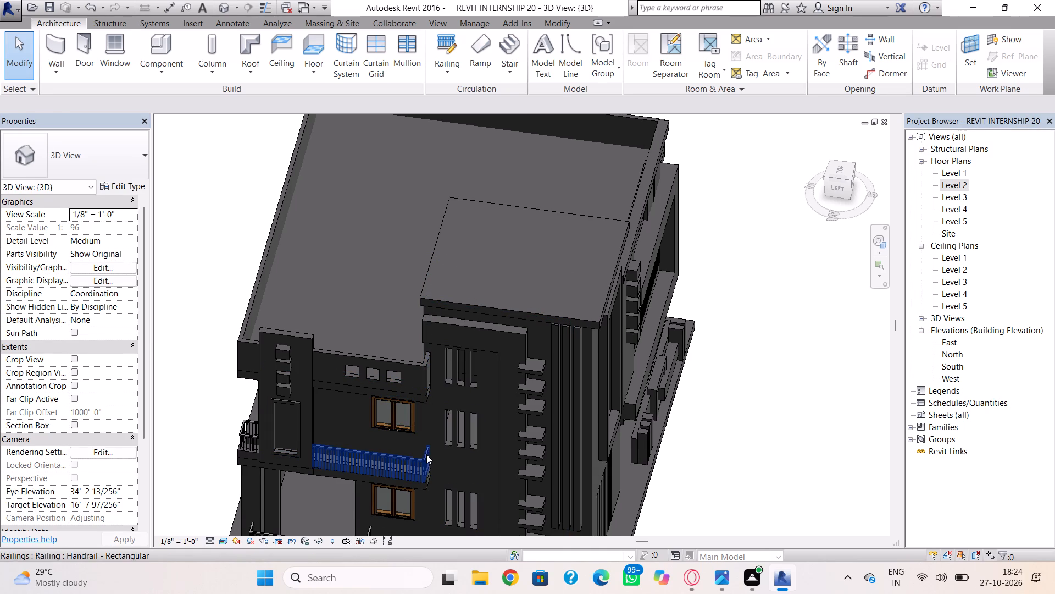
right_drag(426, 454, 403, 358)
key(Escape)
shift+right_drag(383, 320, 365, 303)
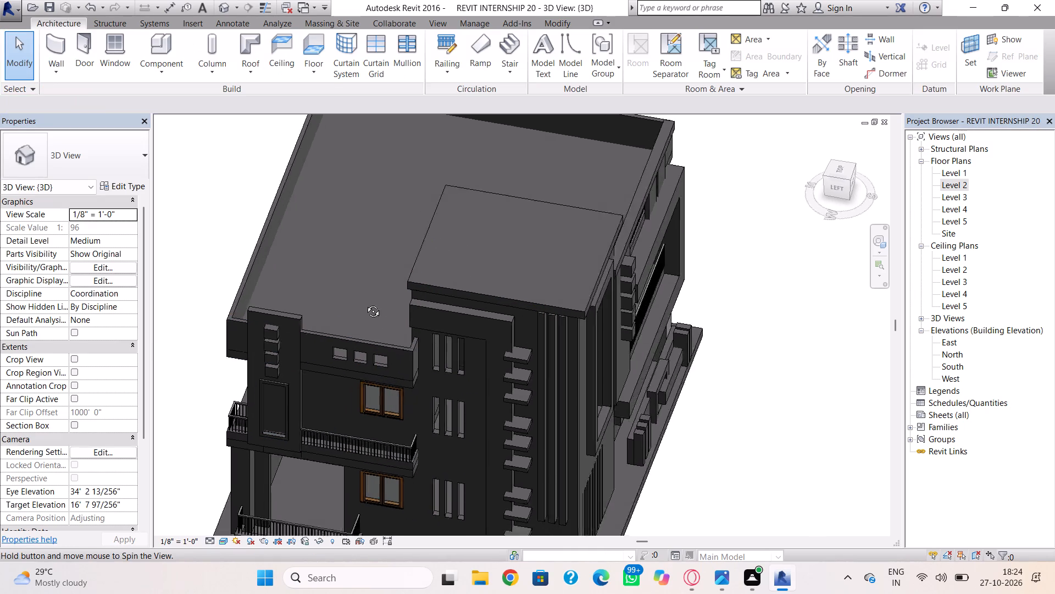
shift+right_drag(365, 303, 343, 246)
scroll(330, 361, up, 7)
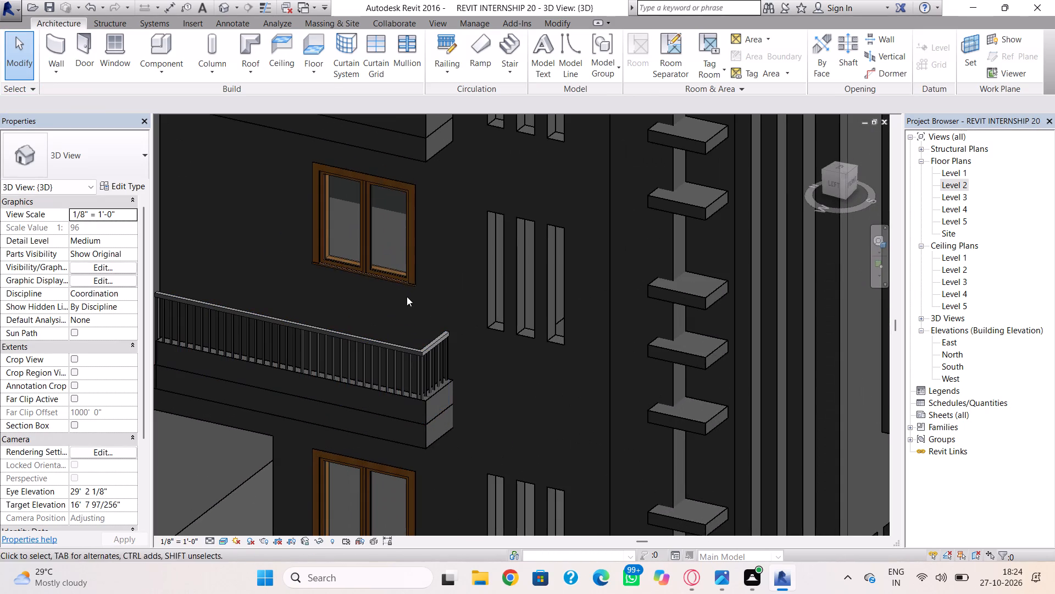
Edit the profile of the Level 2 balcony's Generic - 8" back wall, sketching a 10' high rectangular door opening up from its base beside the window.
click(437, 291)
click(450, 282)
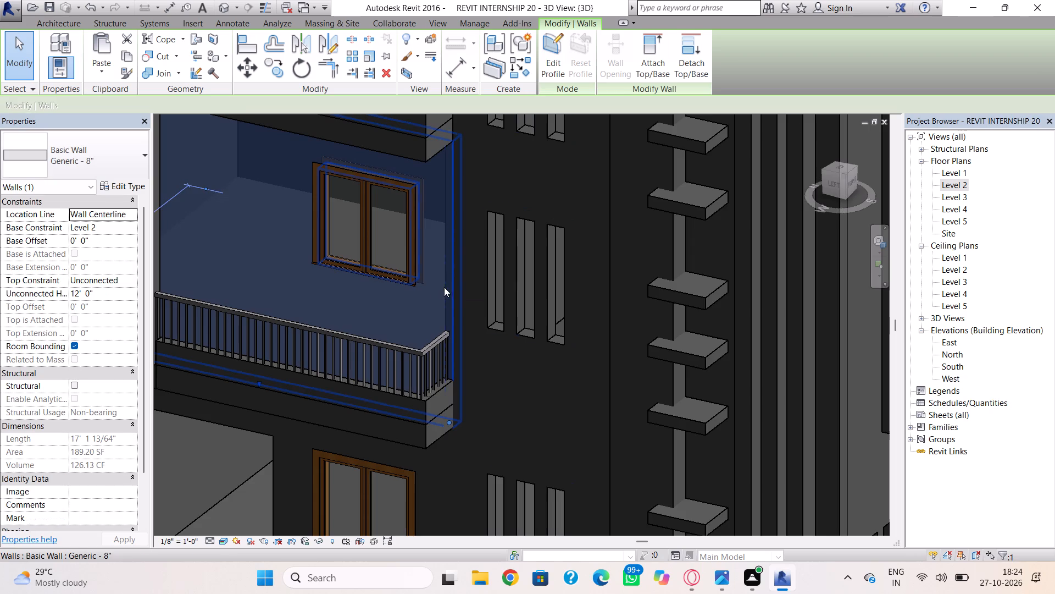
scroll(436, 299, down, 1)
middle_drag(449, 316, 580, 398)
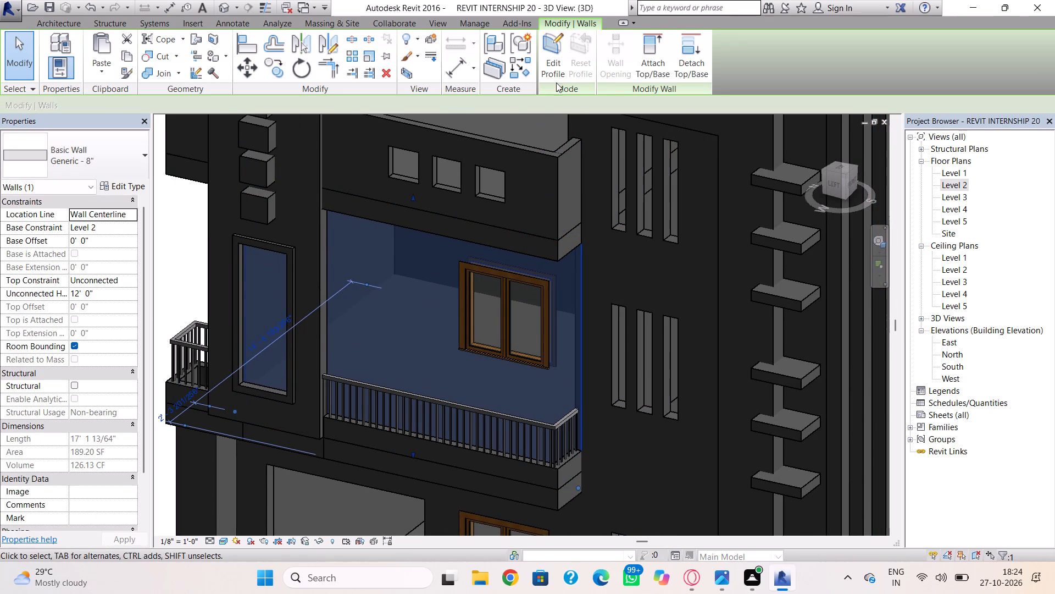
click(549, 45)
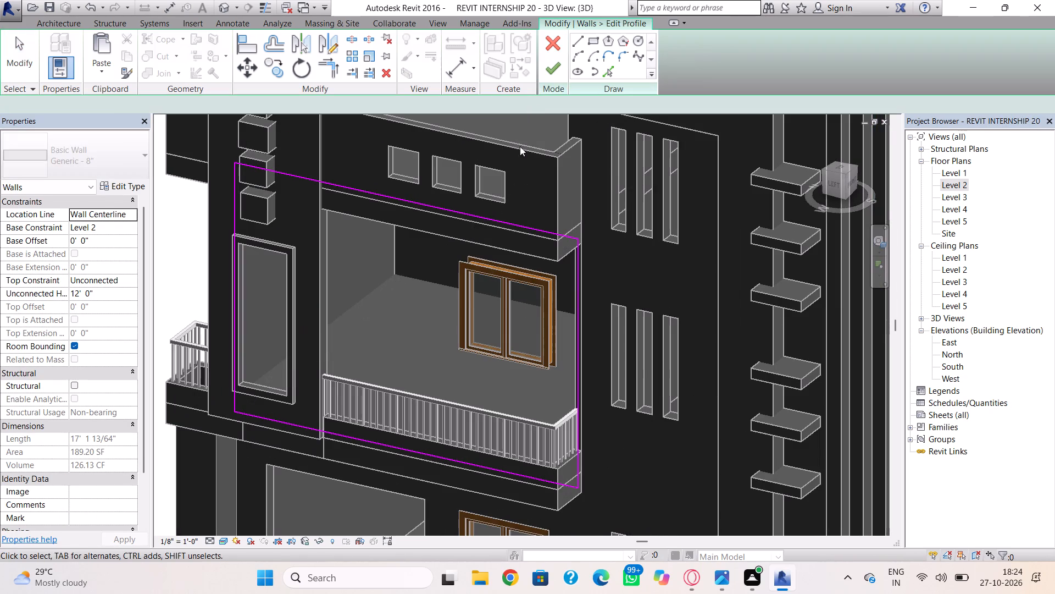
click(838, 184)
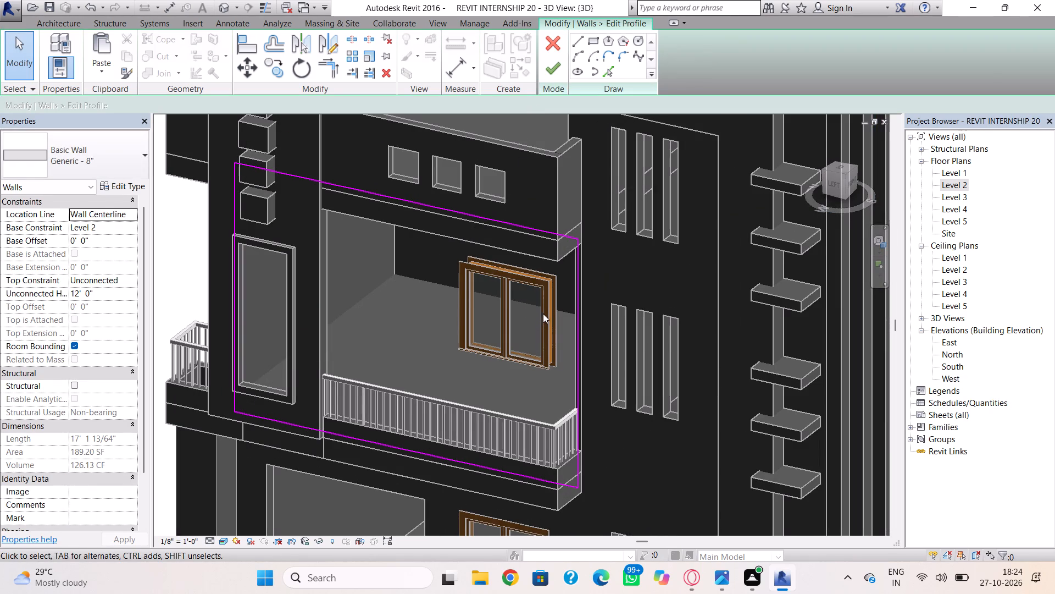
shift+right_drag(548, 319, 597, 237)
scroll(598, 236, down, 2)
middle_drag(599, 246, 598, 303)
scroll(598, 303, up, 3)
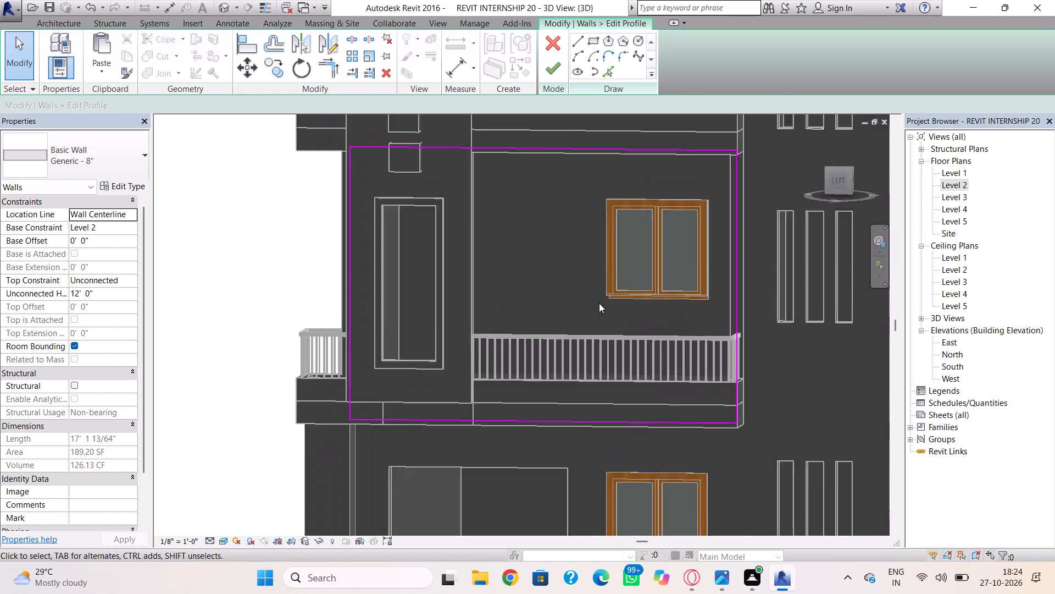
scroll(599, 303, down, 3)
click(588, 36)
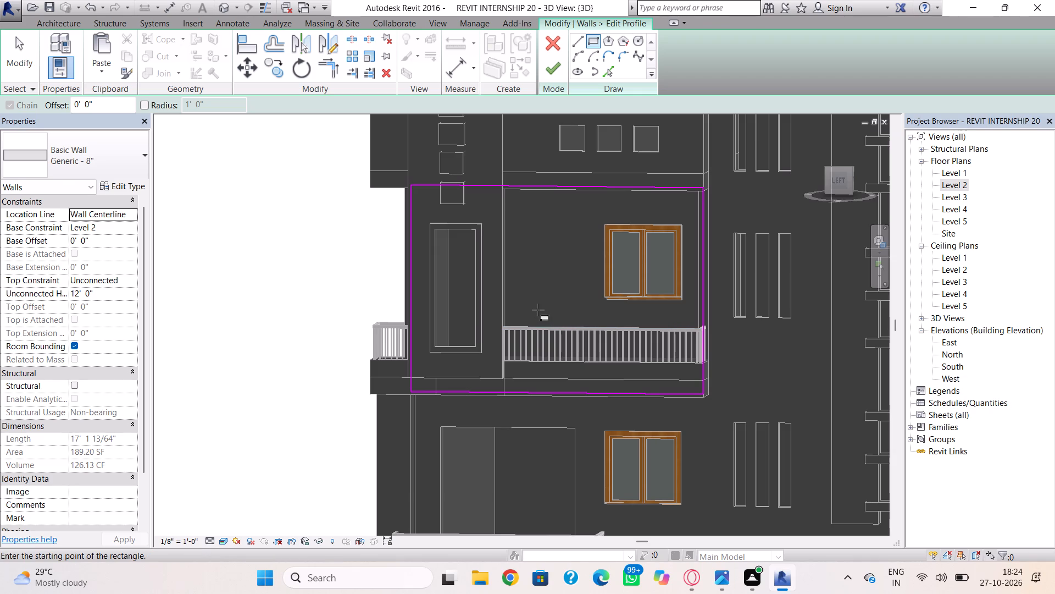
shift+right_drag(540, 310, 530, 314)
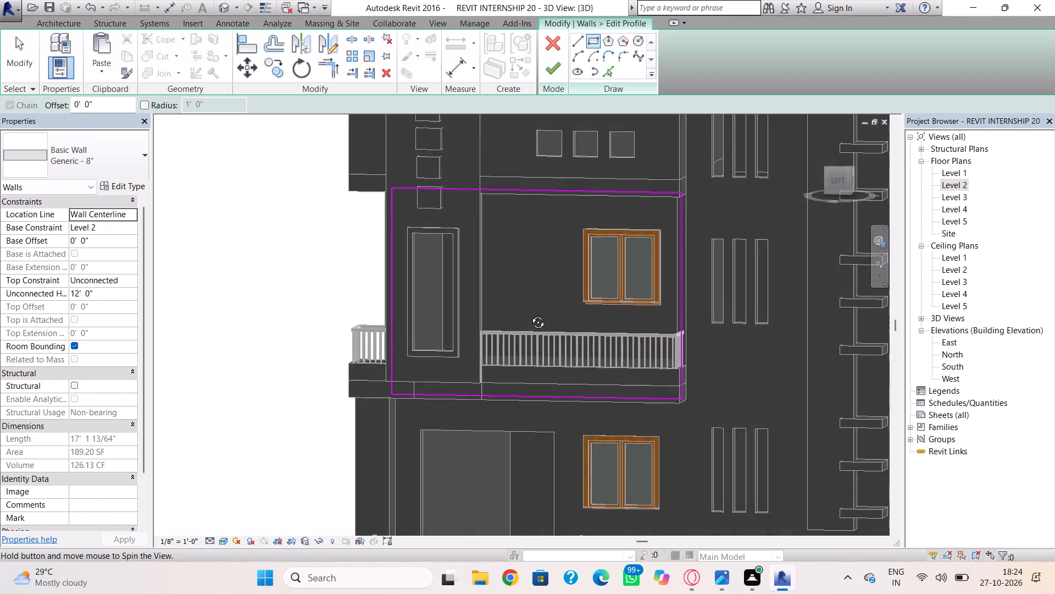
shift+right_drag(530, 314, 508, 323)
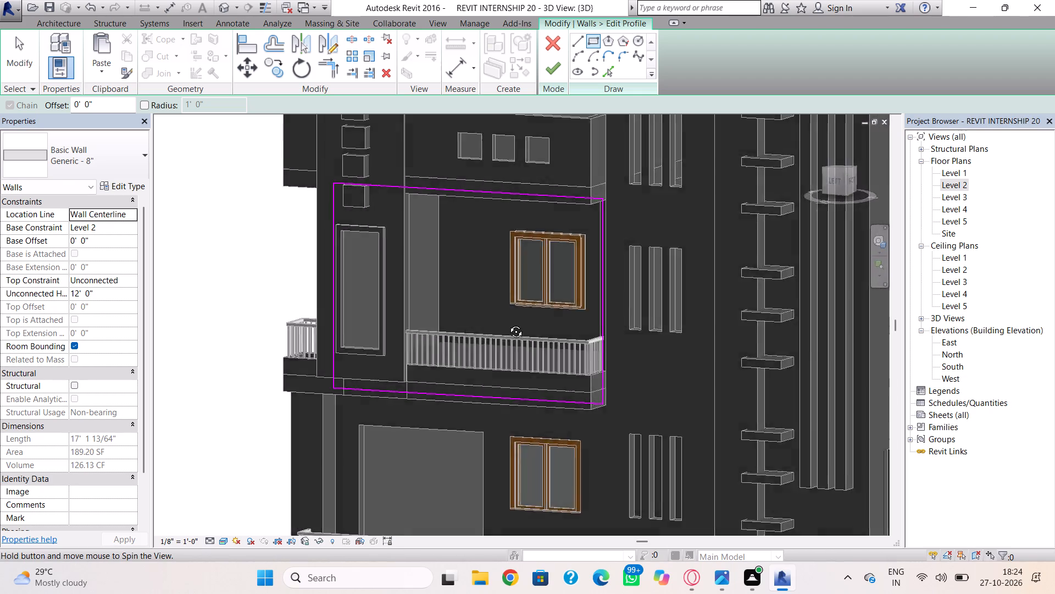
shift+right_drag(508, 323, 558, 306)
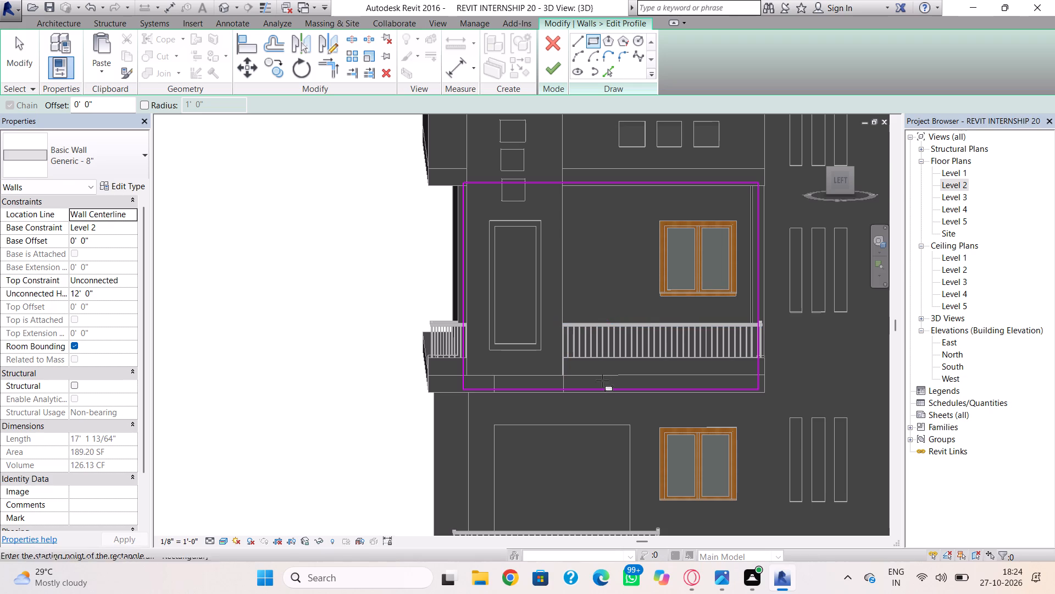
click(622, 387)
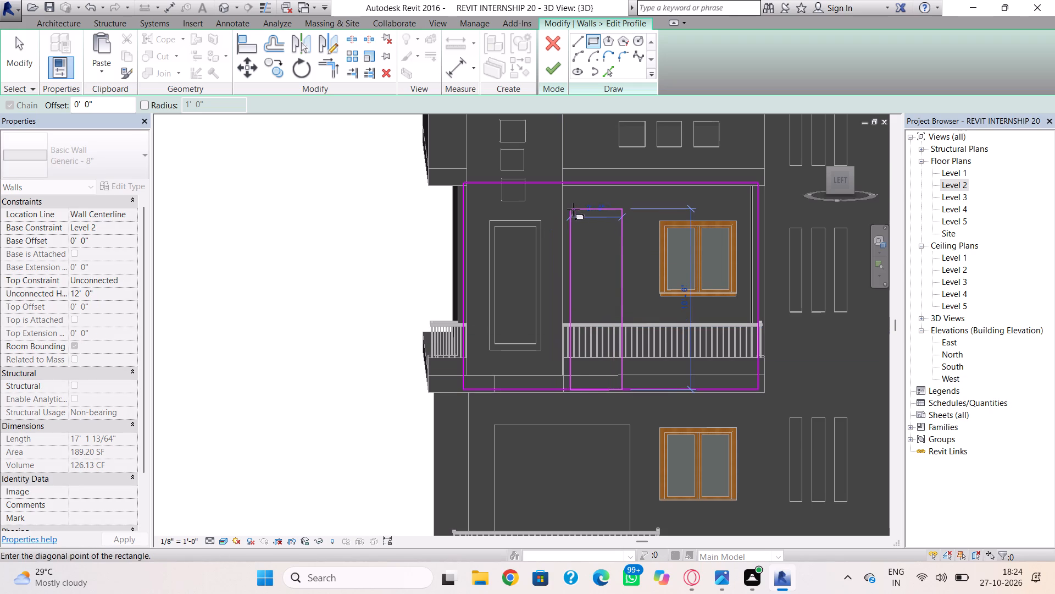
click(571, 214)
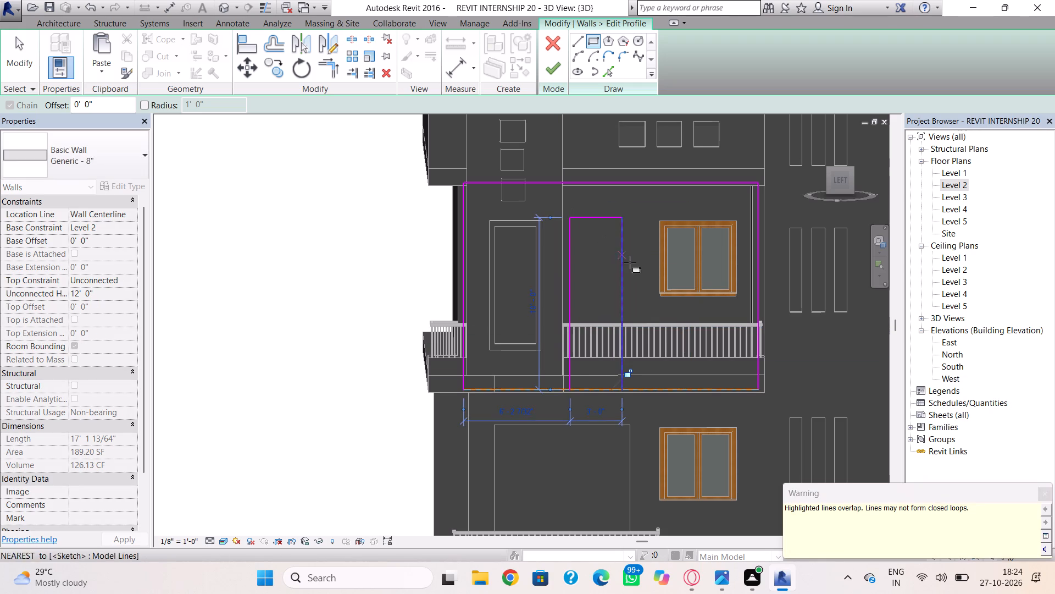
key(Escape)
key(Escape)
Move the opening's window-side vertical line toward the window to make the rectangle 4' 2" wide.
click(626, 271)
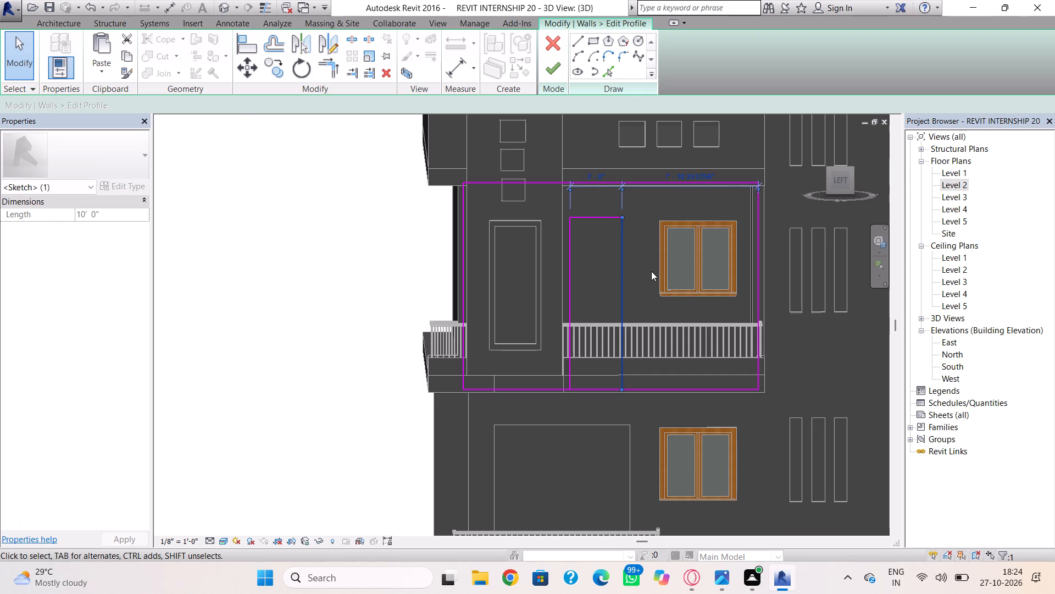
key(Right)
key(Right)
key(Right)
key(Right)
key(Right)
key(Right)
key(Right)
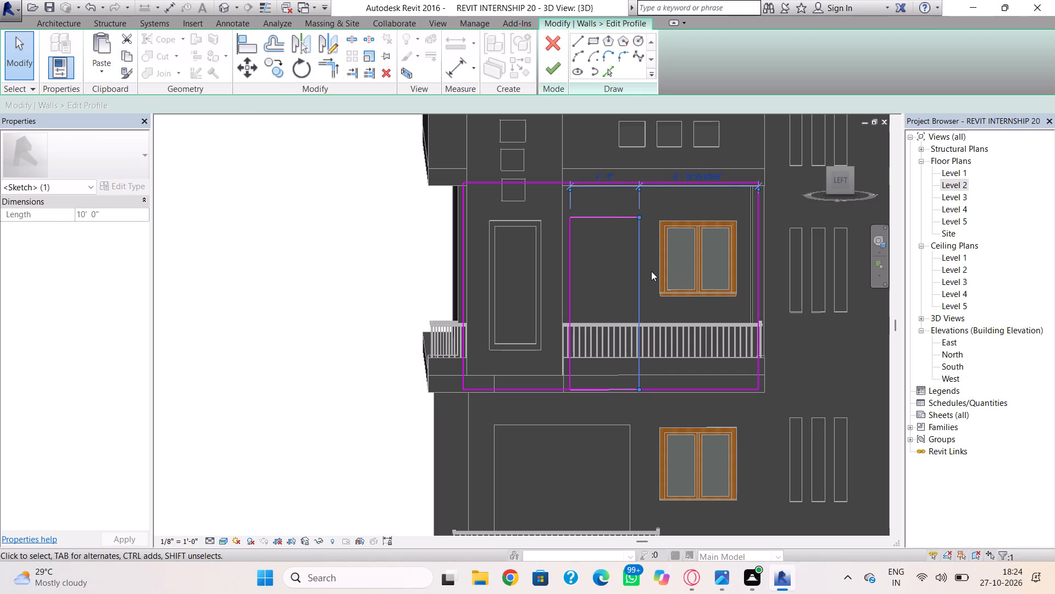
key(Escape)
key(Escape)
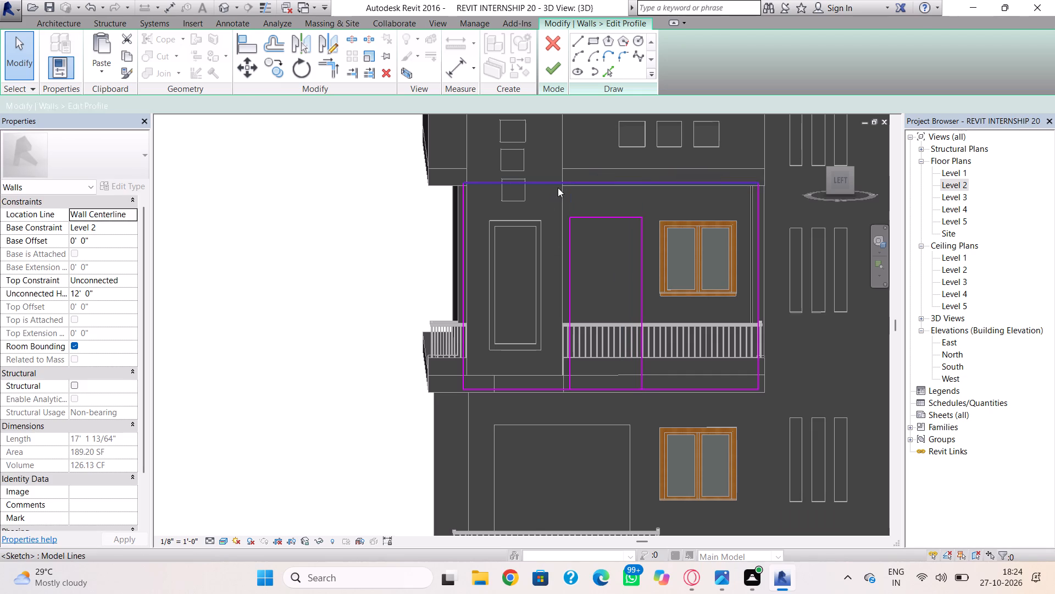
Delete the rectangle's bottom line and the wall's overlapping full-length base line from the profile sketch.
click(607, 390)
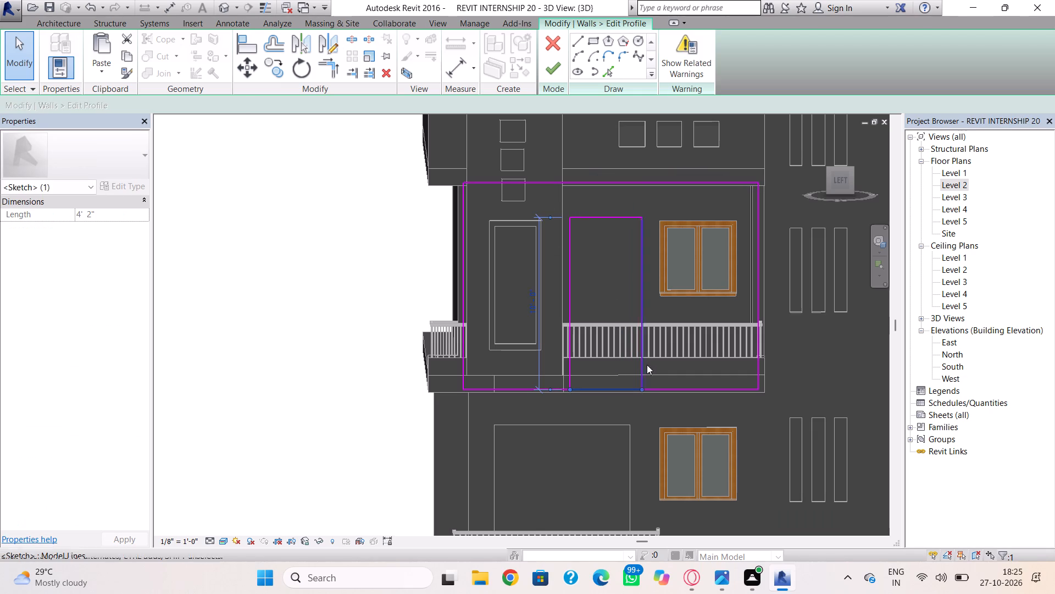
key(Delete)
click(629, 391)
key(Delete)
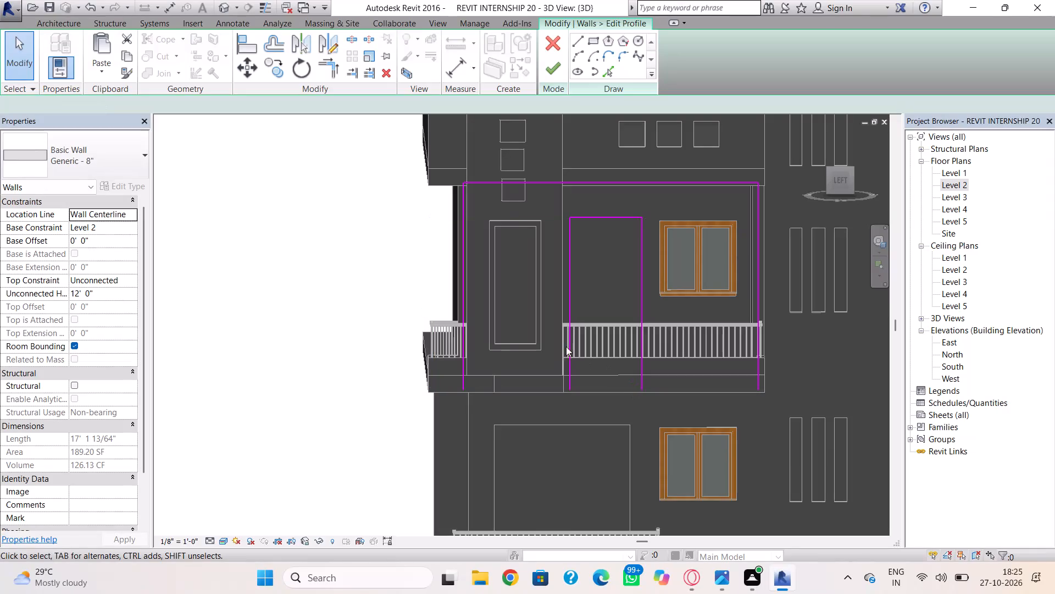
Draw new base lines on both sides of the opening, from each lower wall corner to the nearest vertical side of the opening.
click(576, 42)
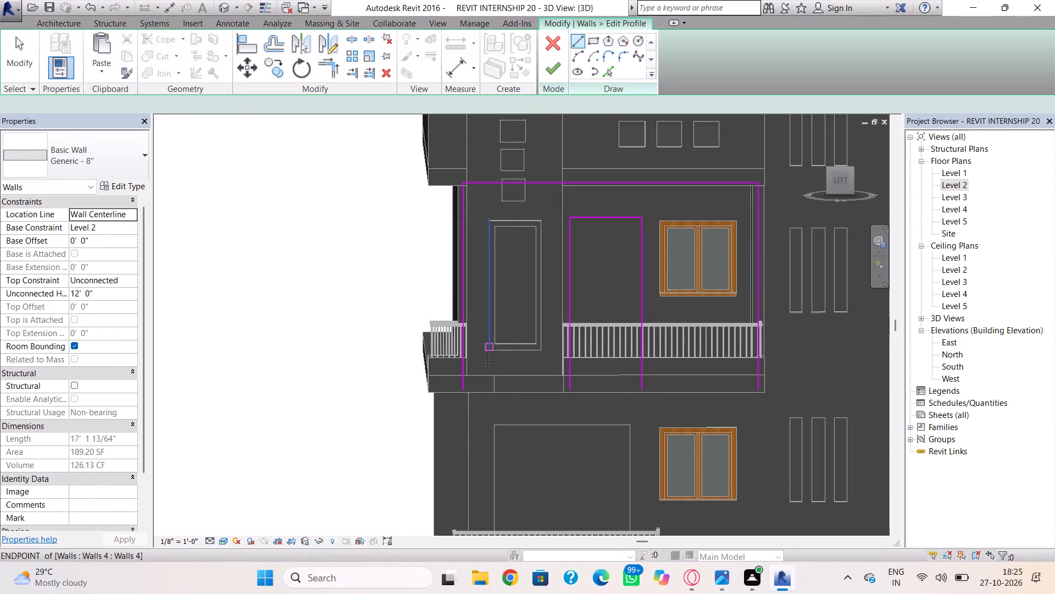
click(465, 388)
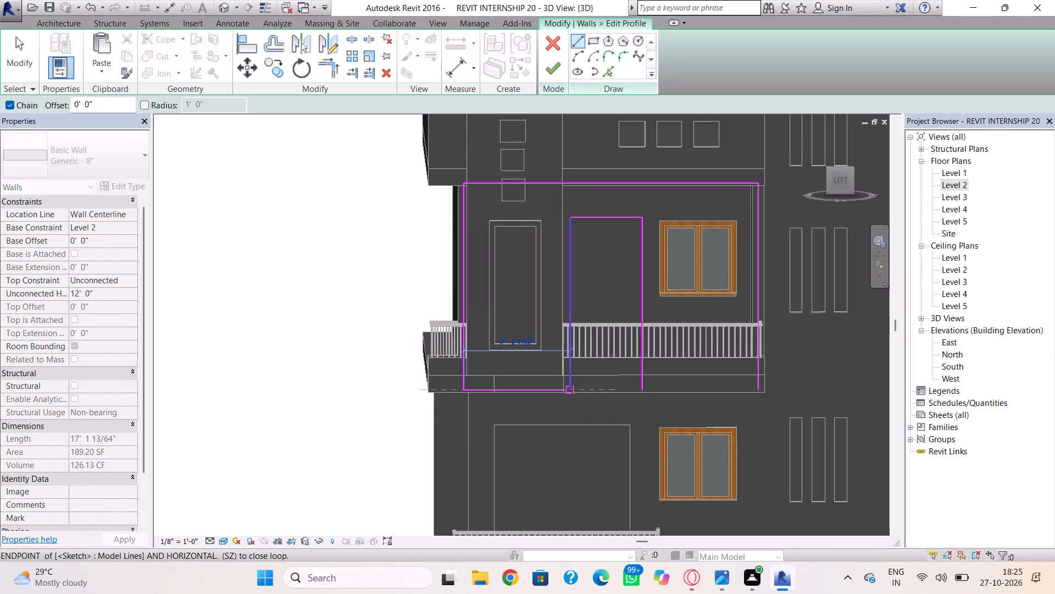
click(572, 390)
click(644, 389)
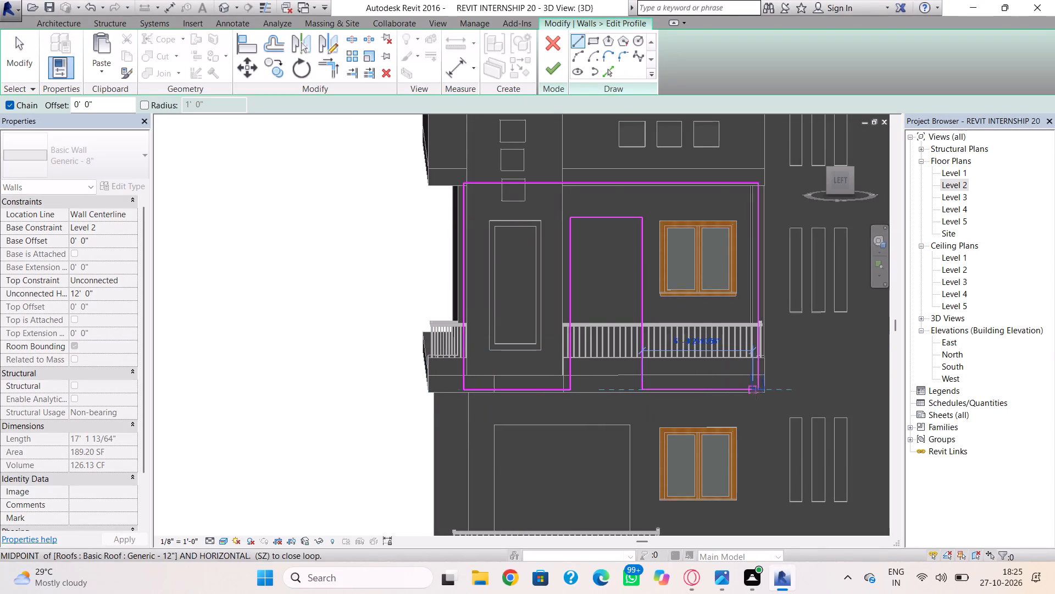
click(761, 391)
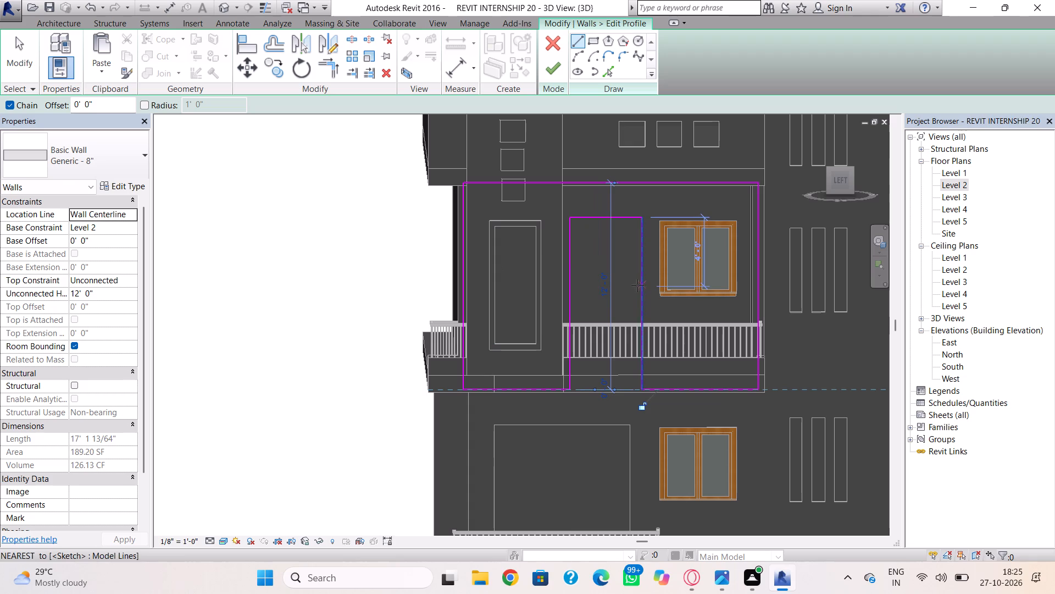
key(Escape)
key(Escape)
Nudge the opening's window-side line slightly closer to the window, widening the opening to about 4' 6", and finish the wall profile edit.
click(645, 293)
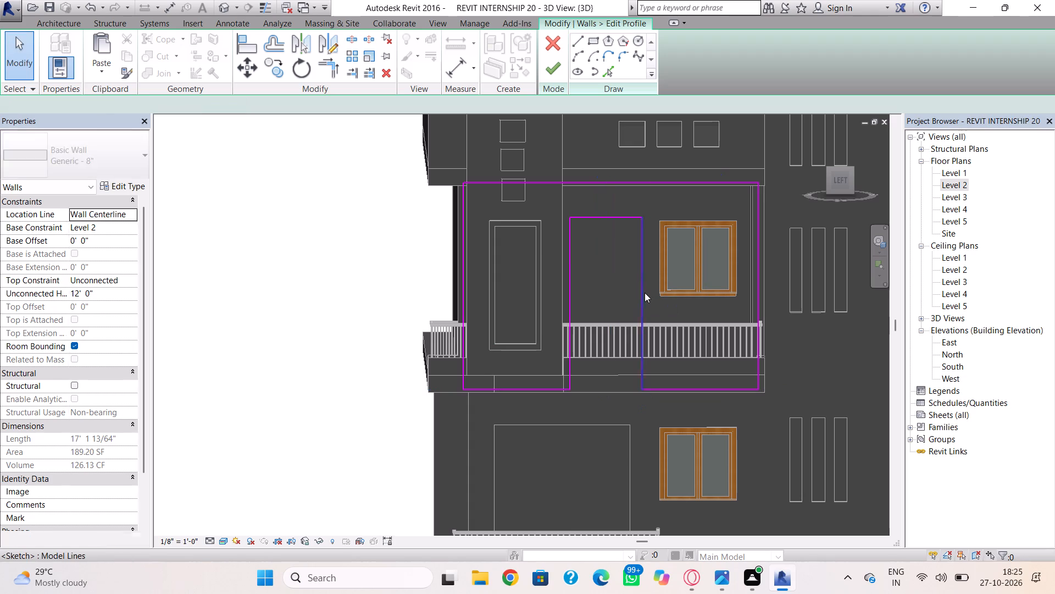
key(Right)
key(Right)
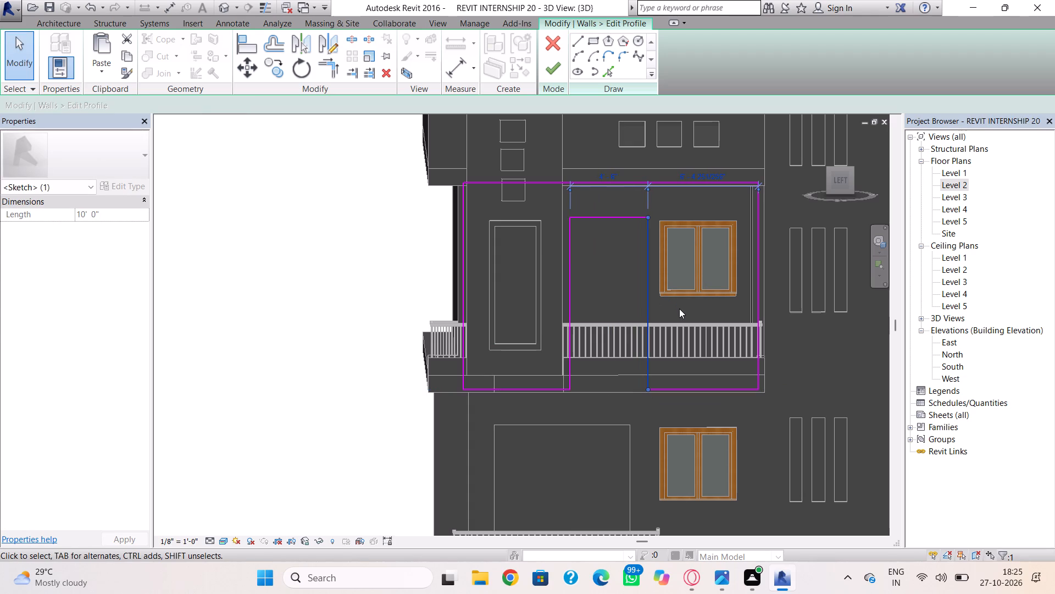
click(679, 309)
click(560, 72)
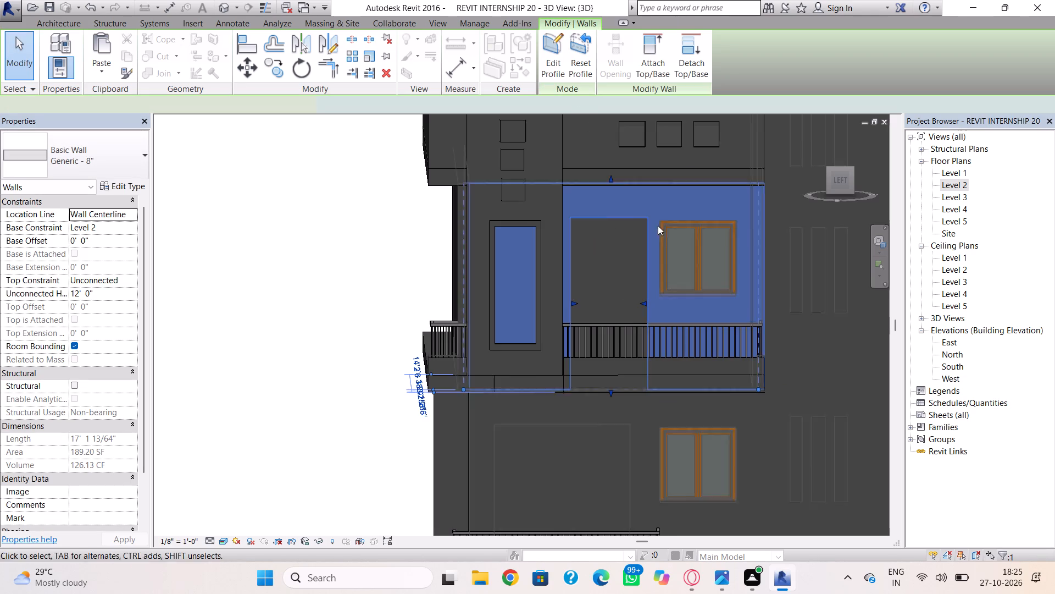
key(Escape)
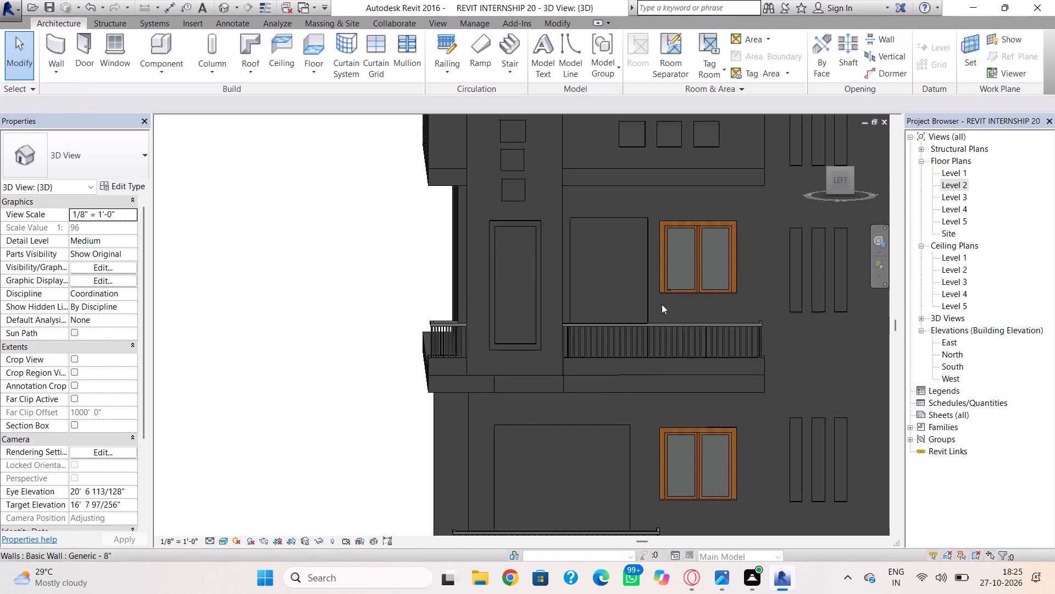
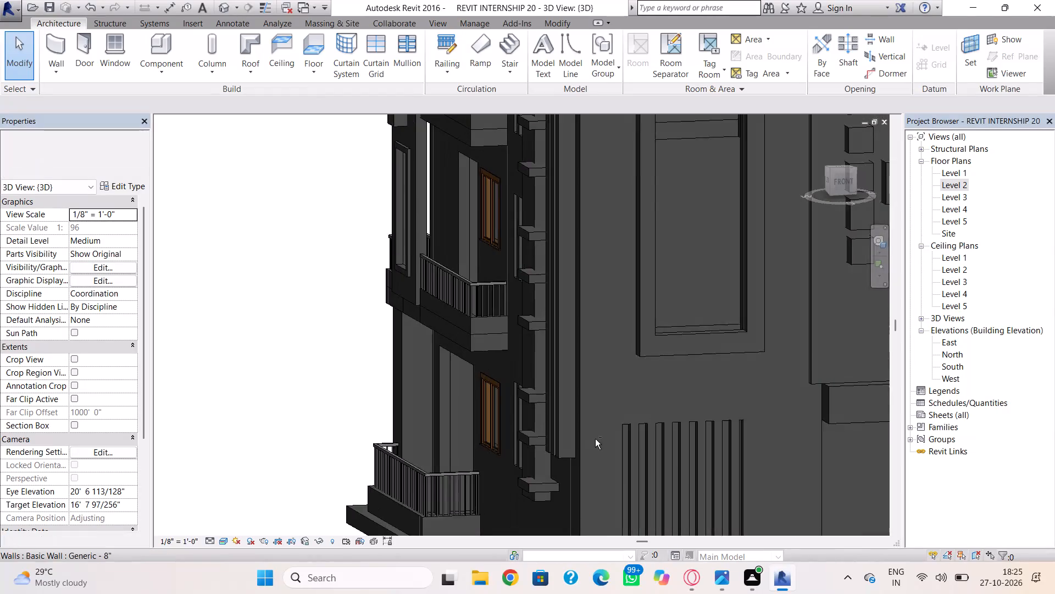
Examine the front tower and its tall framed opening from several angles in the 3D view.
scroll(604, 419, down, 3)
middle_click(604, 419)
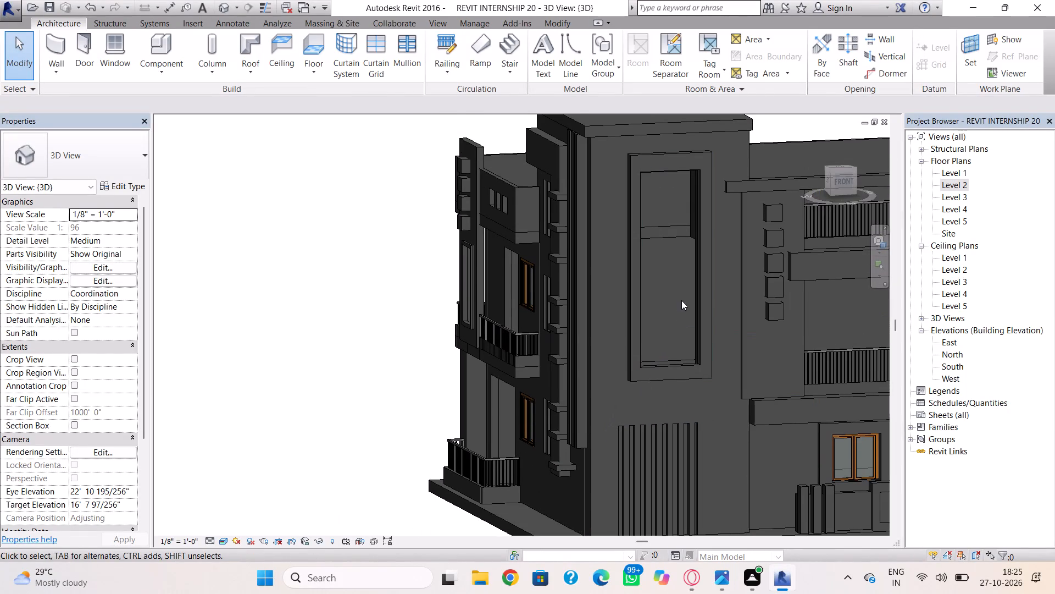
shift+right_drag(664, 328, 535, 376)
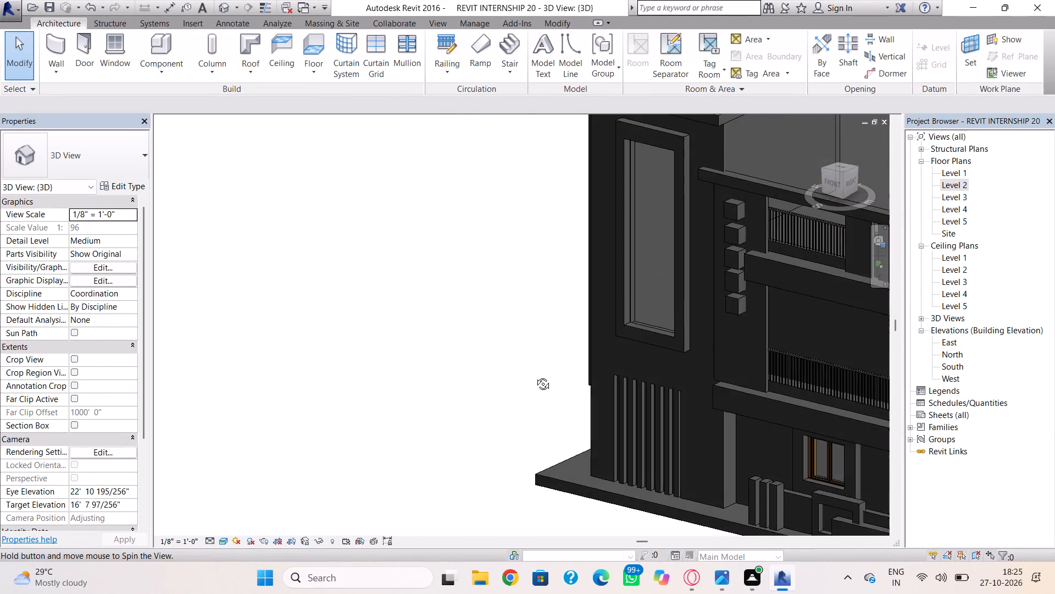
shift+right_drag(535, 376, 555, 381)
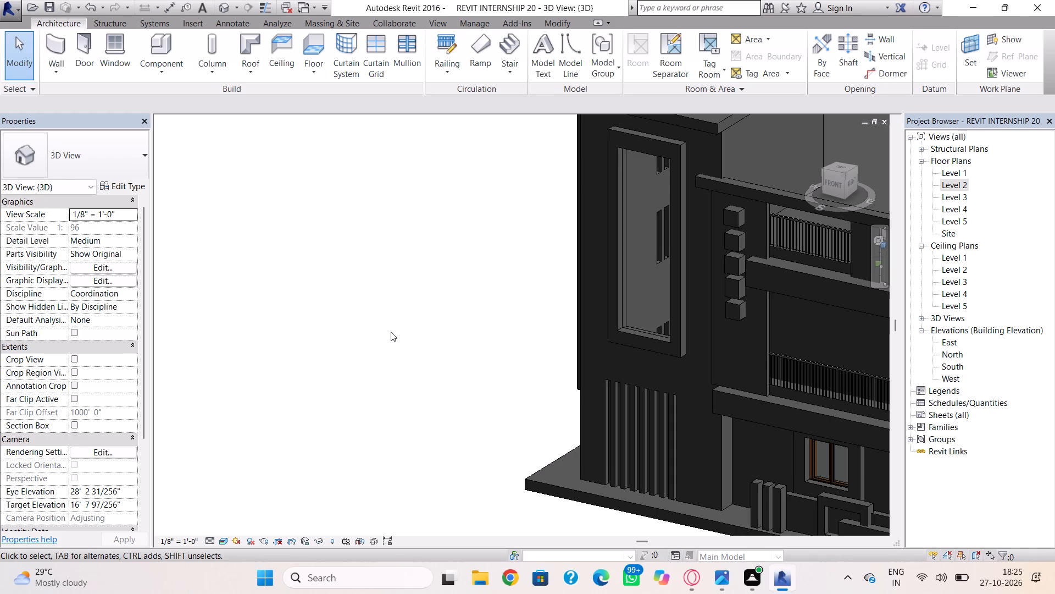
scroll(395, 338, down, 2)
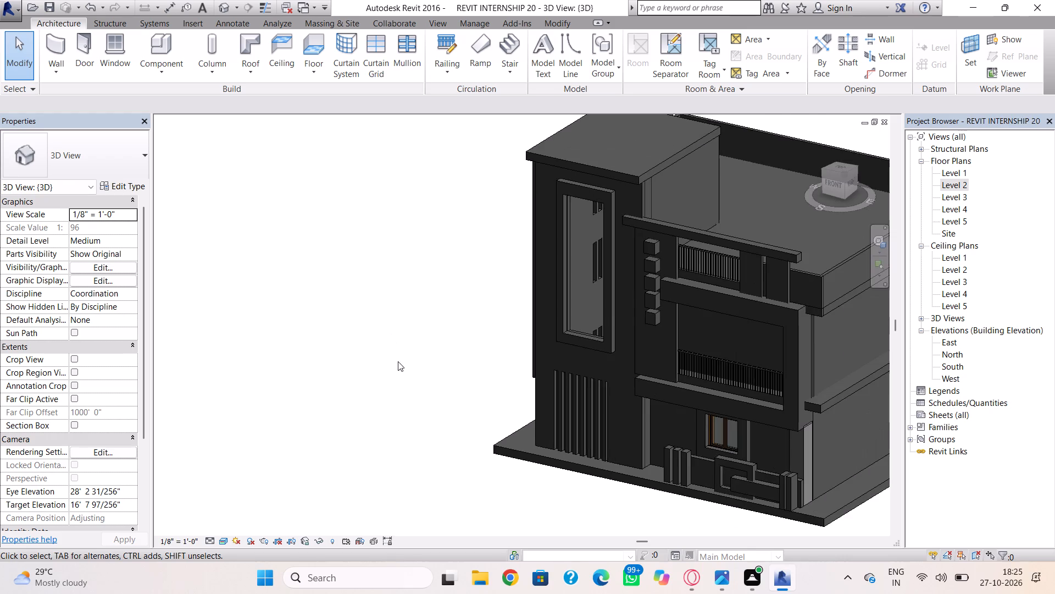
scroll(406, 362, down, 2)
shift+right_drag(463, 389, 637, 365)
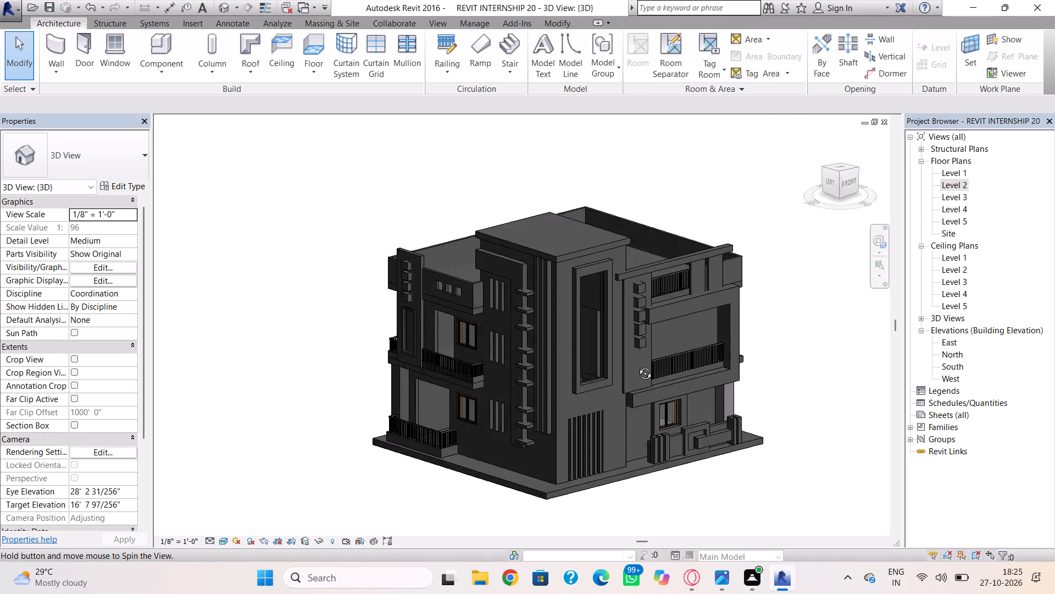
shift+right_drag(637, 365, 615, 338)
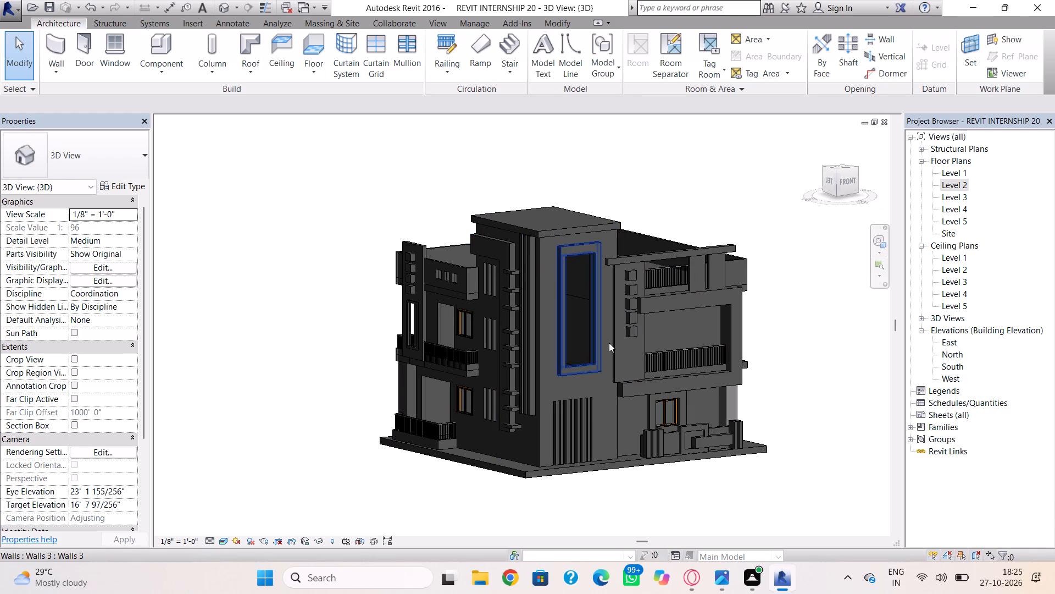
On the Level 2 floor plan, draw a 5' 6" Curtain Wall 1 between the two frame piers of the front tower's opening.
double_click(942, 185)
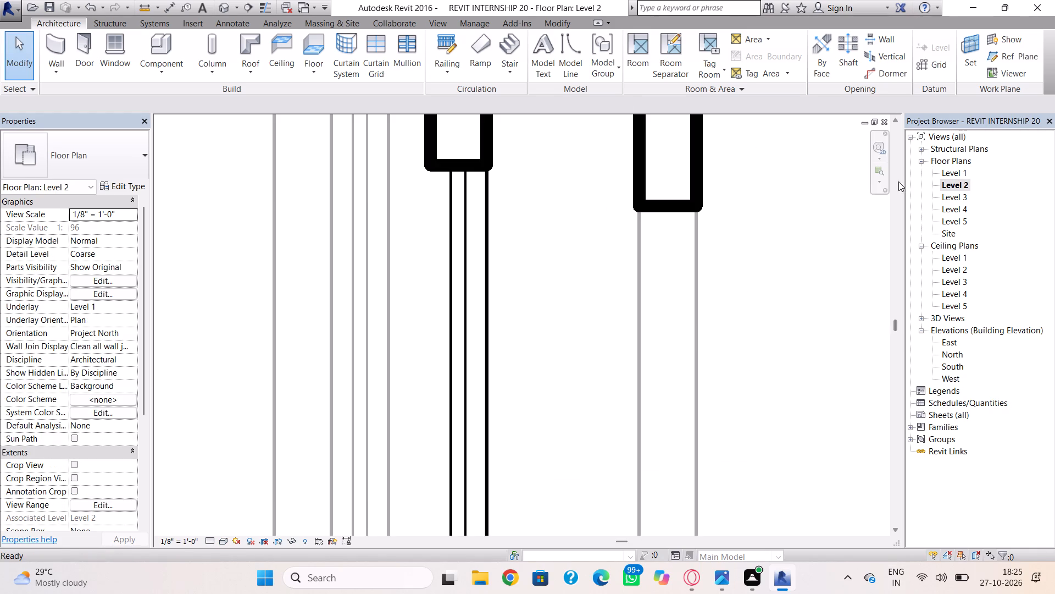
scroll(791, 247, down, 20)
middle_drag(783, 248, 721, 215)
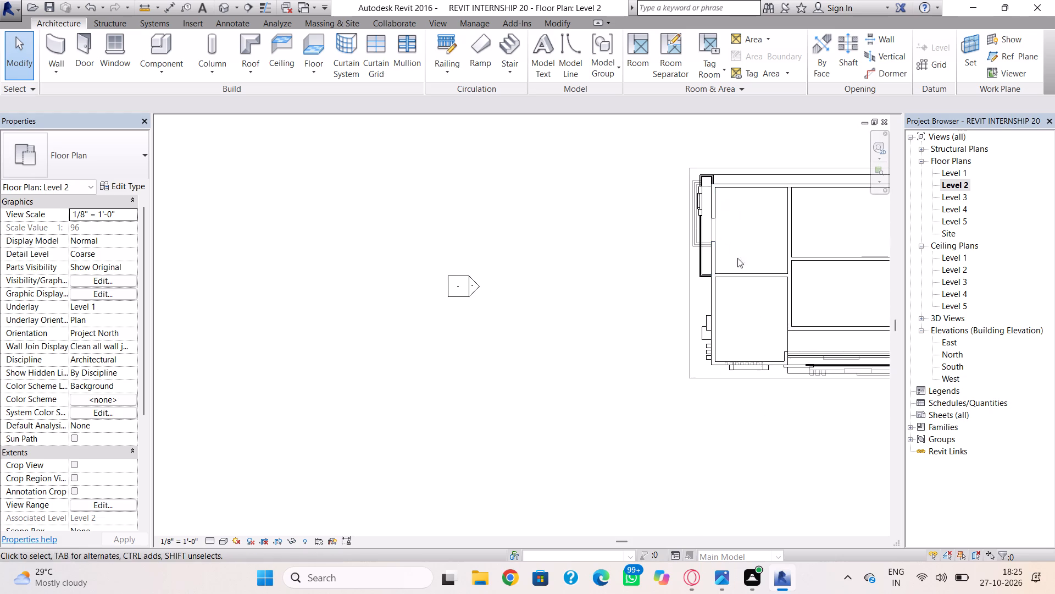
scroll(769, 384, up, 4)
scroll(749, 336, up, 9)
middle_drag(724, 373, 722, 373)
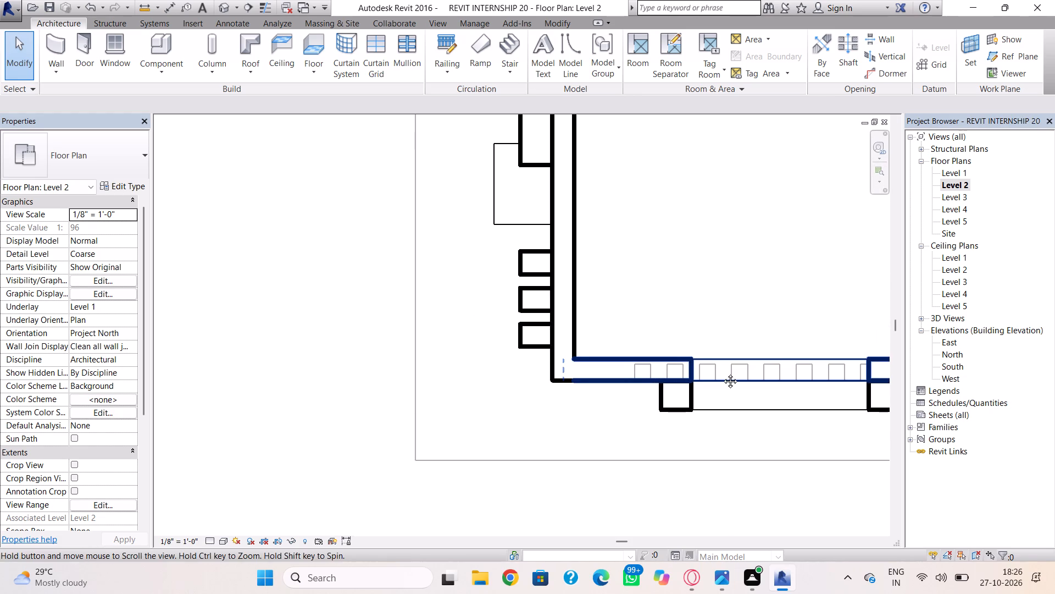
middle_drag(722, 373, 642, 323)
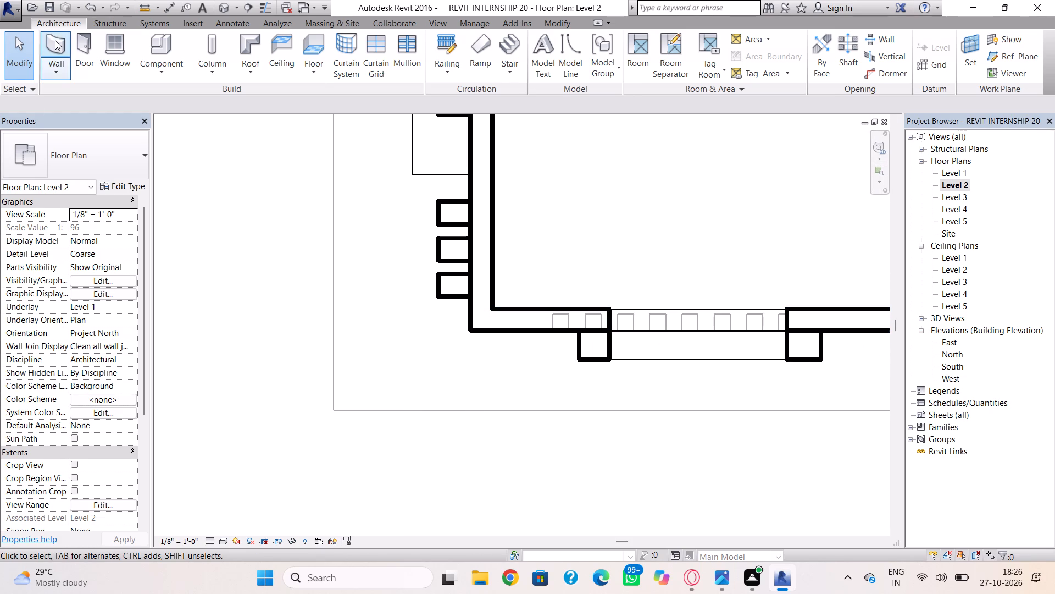
click(55, 40)
click(69, 158)
scroll(70, 177, down, 4)
scroll(87, 294, down, 7)
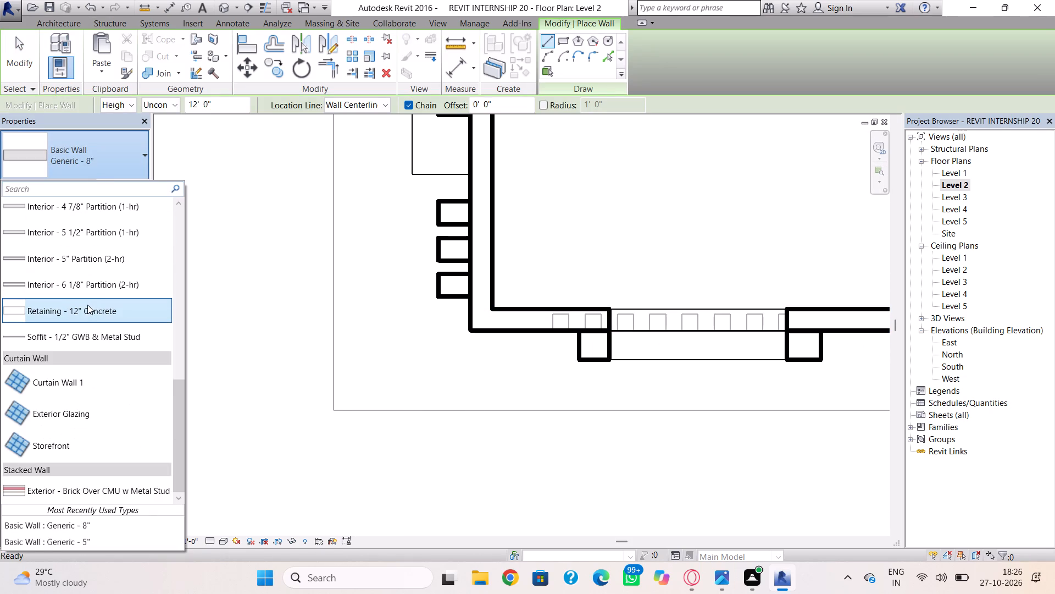
scroll(87, 305, down, 4)
click(91, 391)
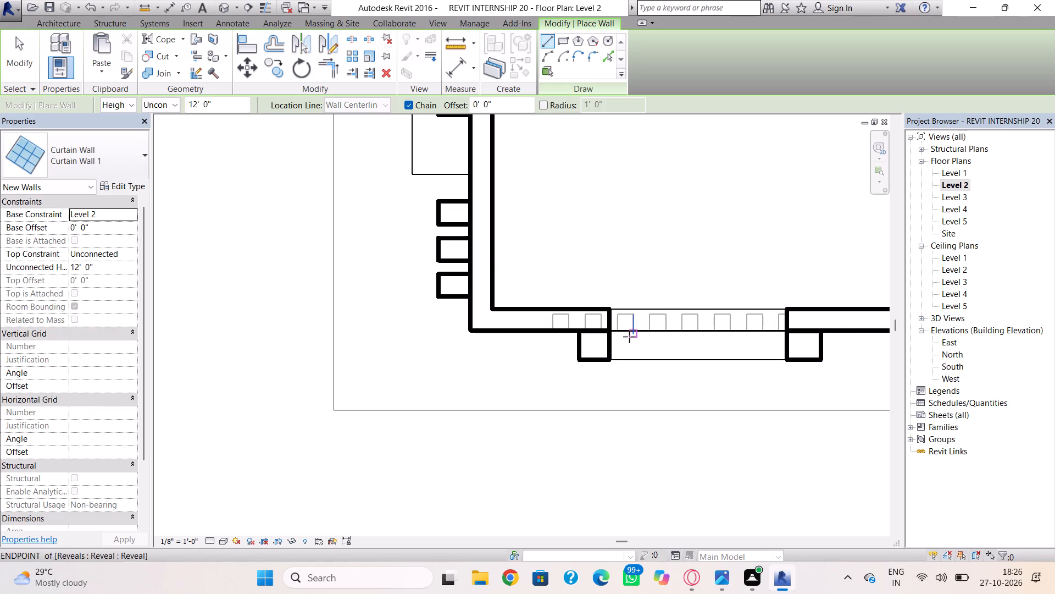
scroll(626, 337, up, 4)
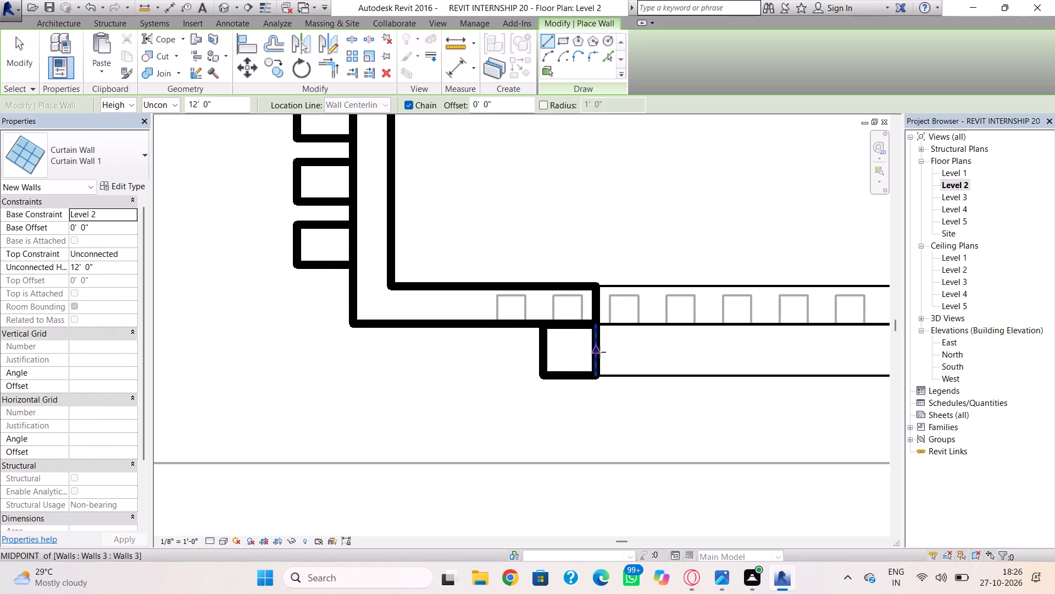
click(599, 352)
scroll(736, 352, down, 2)
middle_drag(708, 353, 575, 343)
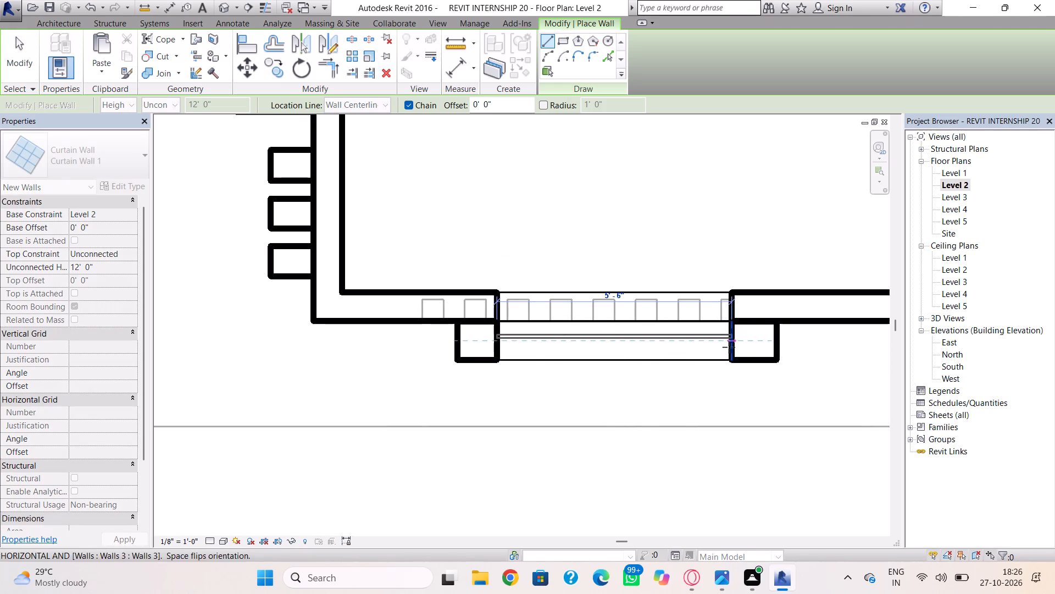
click(729, 347)
key(Escape)
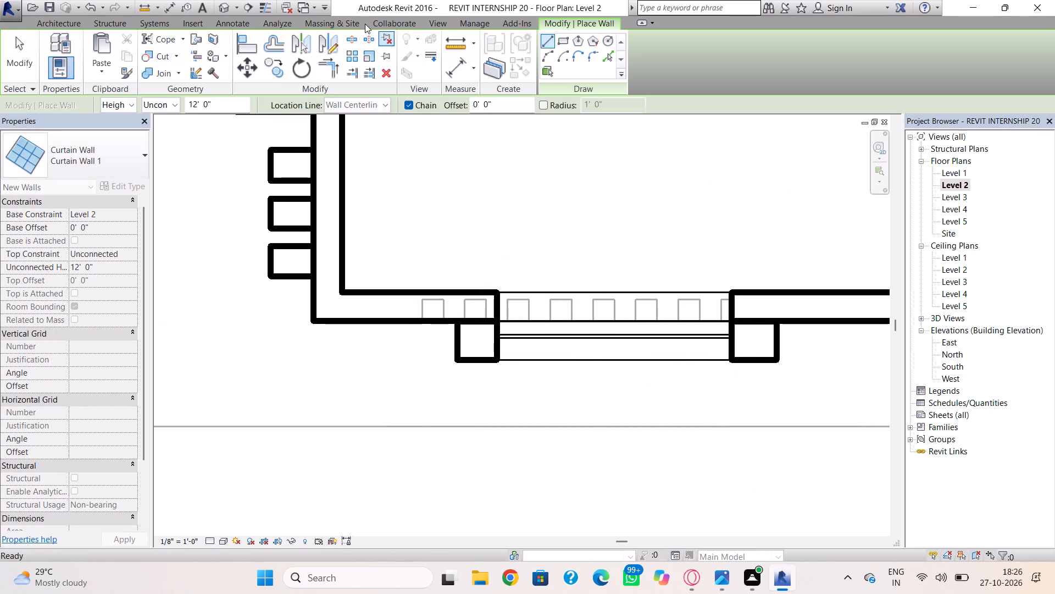
click(222, 7)
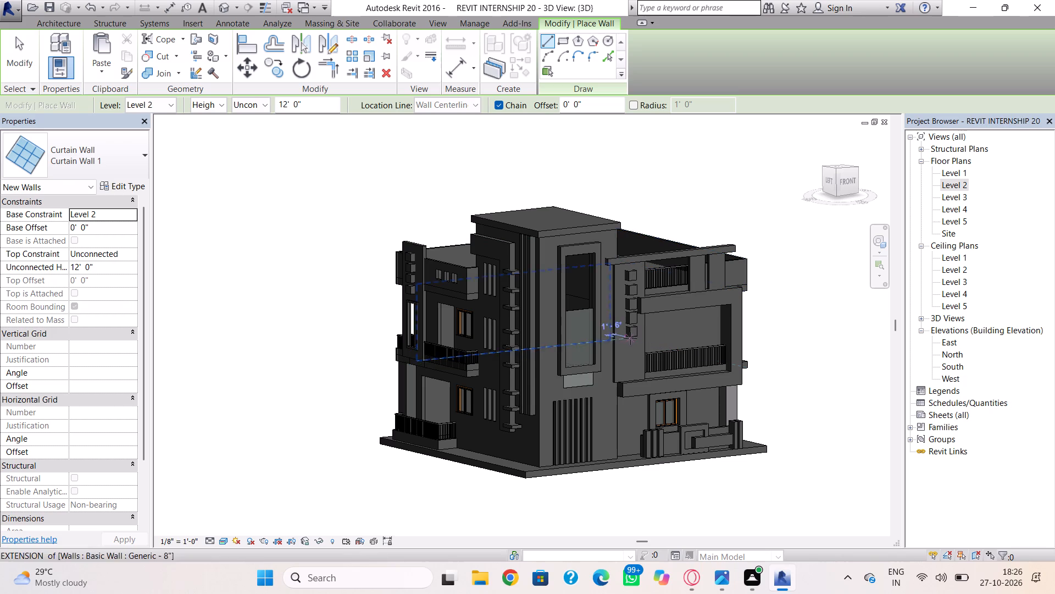
key(Escape)
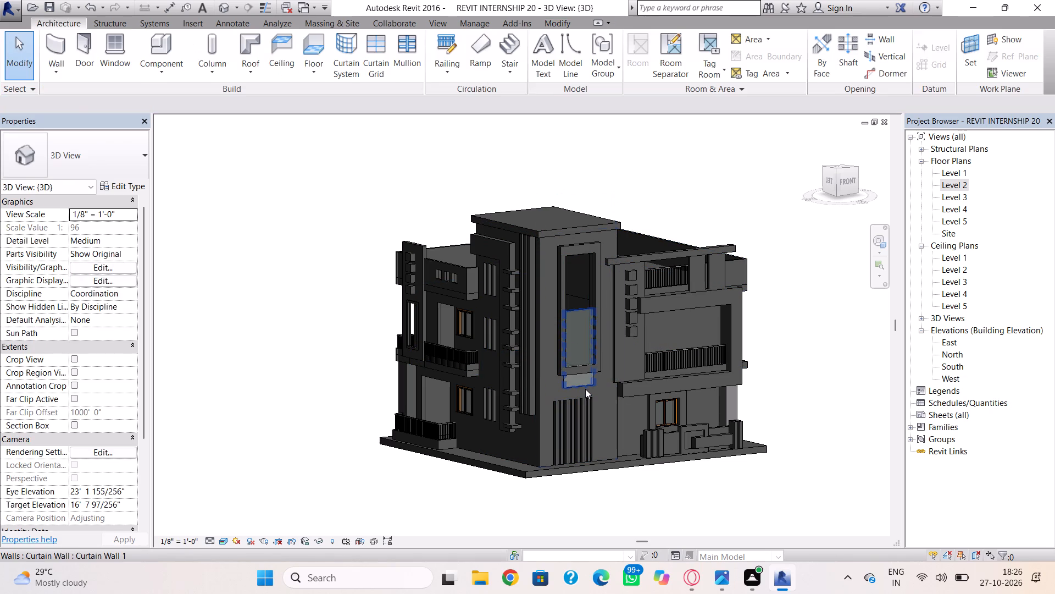
Raise the curtain wall's base to the frame's lower inner edge, a base offset of about 3' 2" from Level 2.
click(585, 388)
drag(580, 387, 580, 365)
key(Escape)
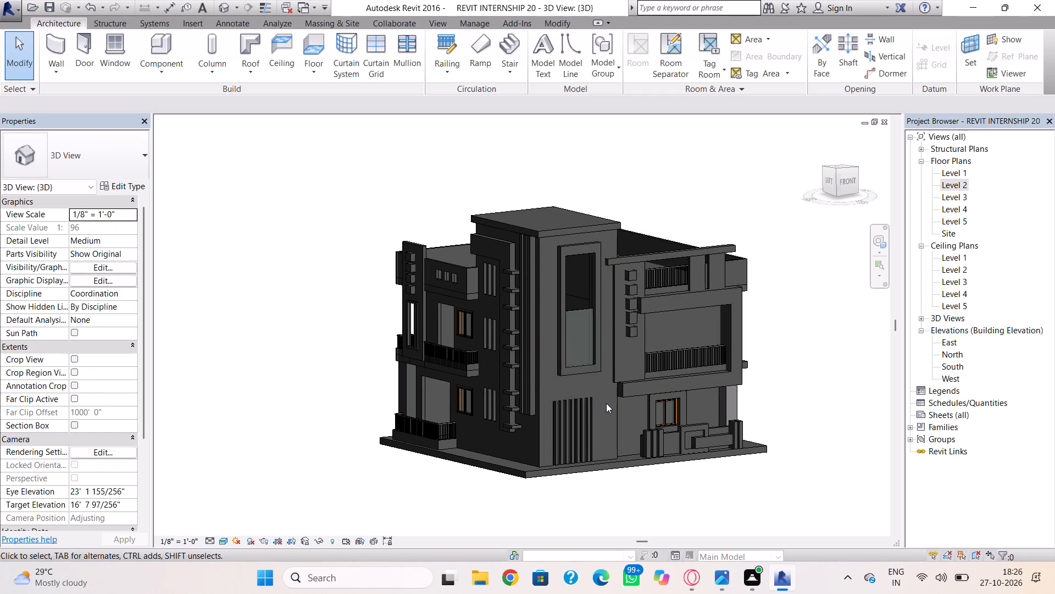
Lower the curtain wall's top so the glazing fills only about the lower third of the framed opening.
shift+right_drag(606, 403, 560, 406)
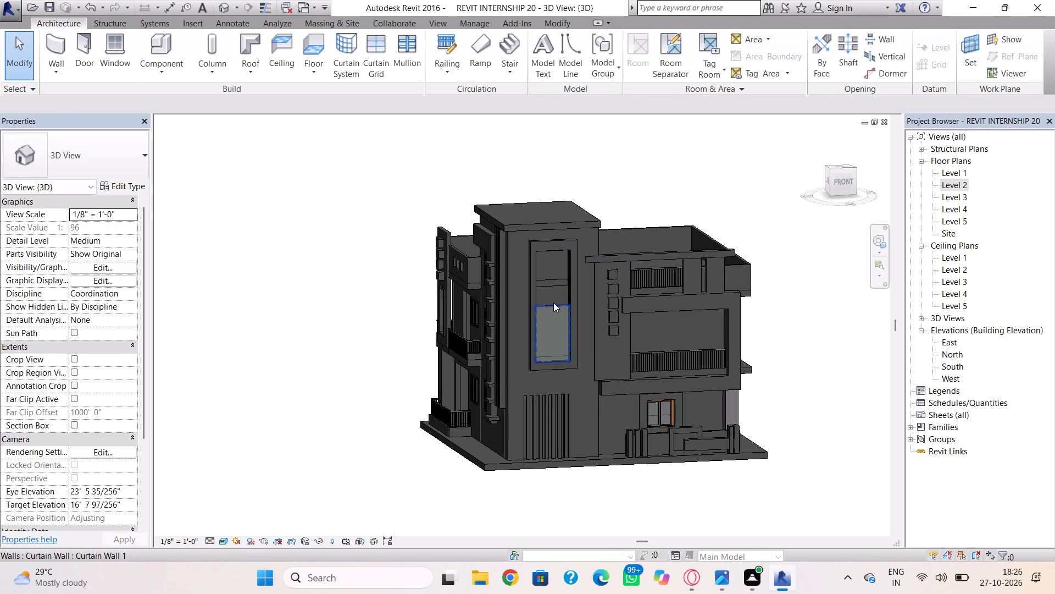
click(553, 303)
shift+right_drag(614, 426, 606, 428)
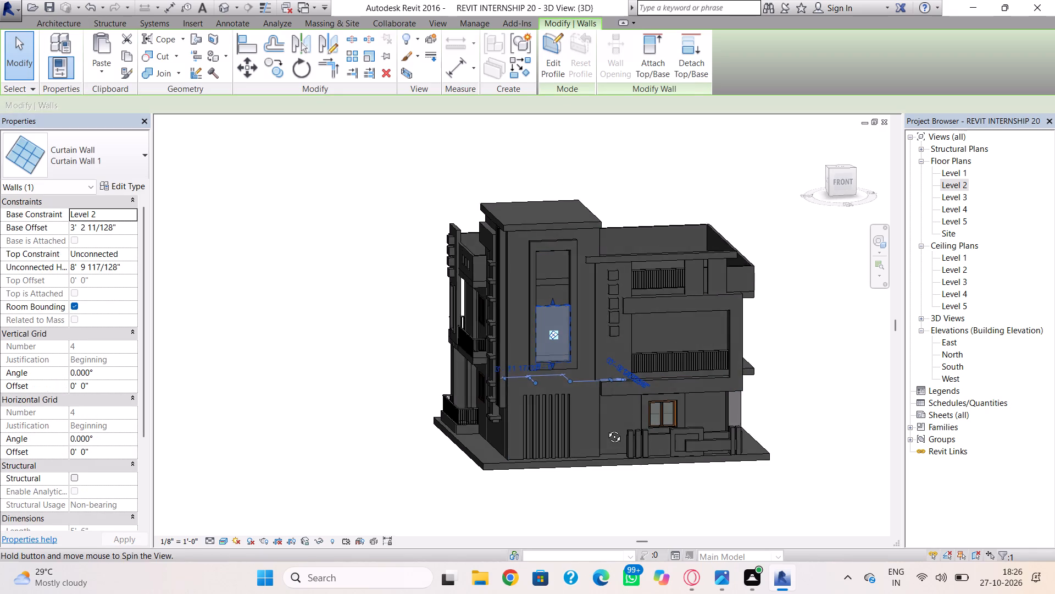
shift+right_drag(606, 428, 583, 413)
drag(551, 301, 552, 310)
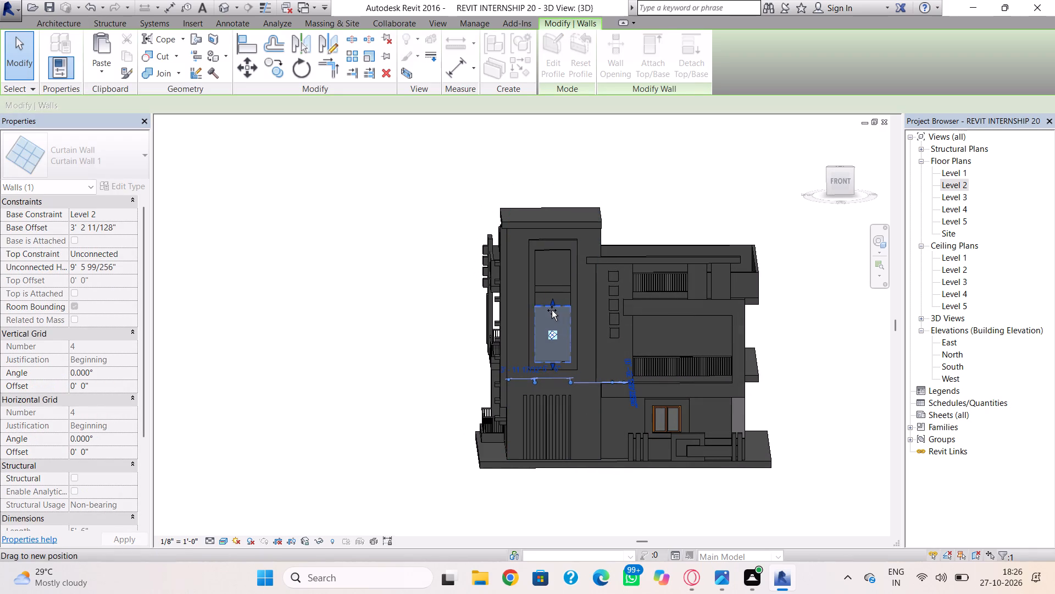
drag(552, 310, 553, 326)
click(355, 338)
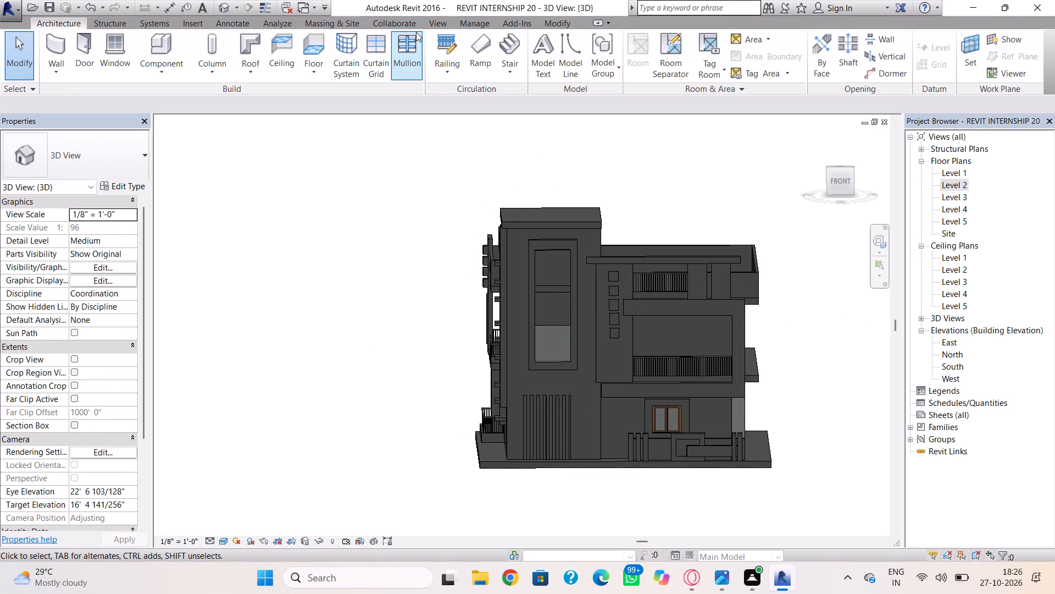
On the Level 2 plan, draw a 5' 6" Basic Wall Generic - 5" between the frame piers, along the curtain wall's line.
click(47, 45)
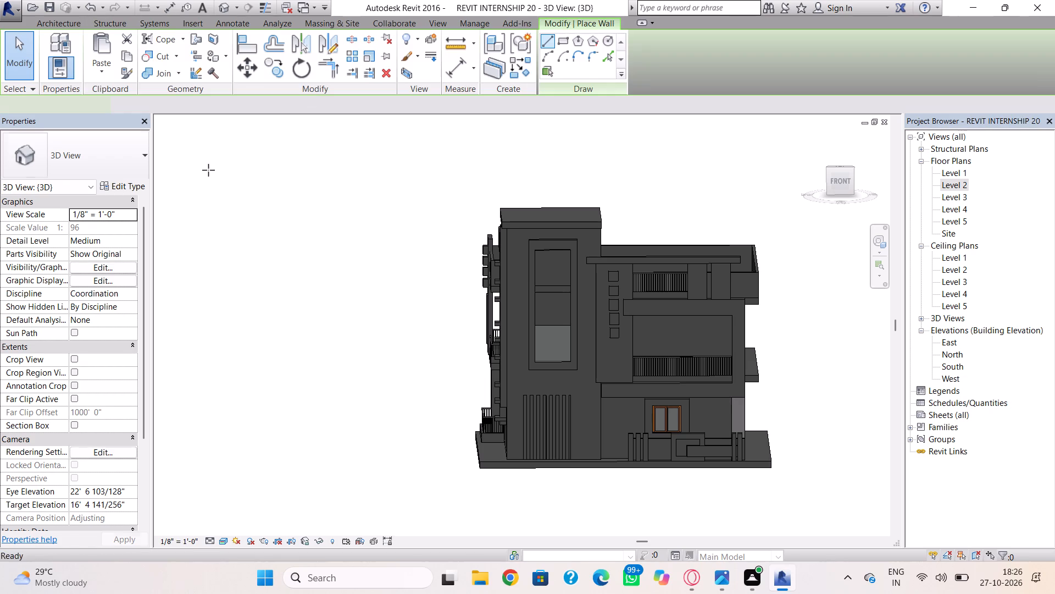
click(950, 182)
click(950, 182)
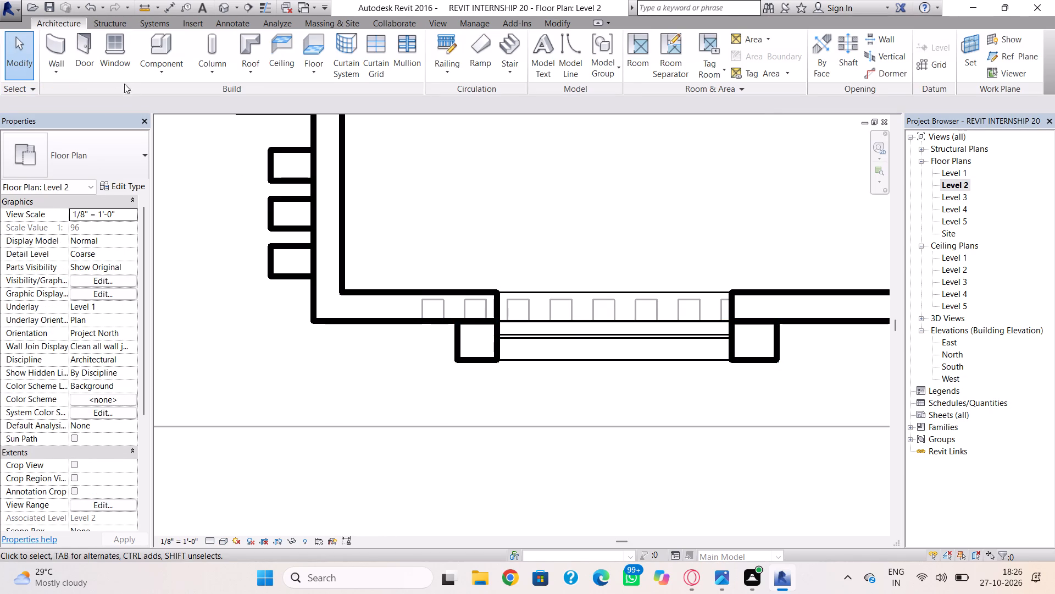
click(55, 50)
click(114, 176)
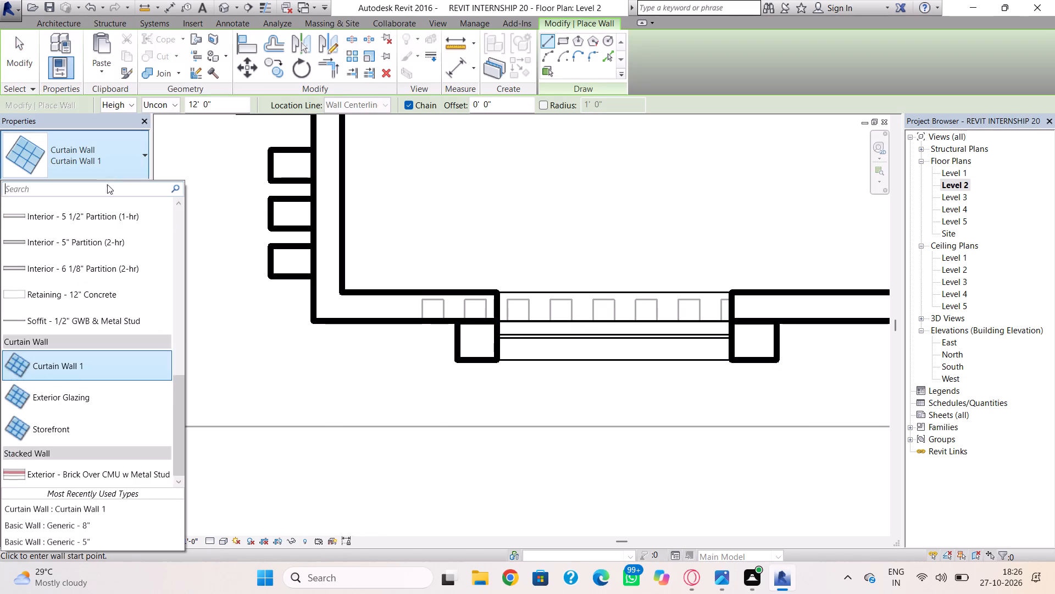
scroll(57, 263, up, 7)
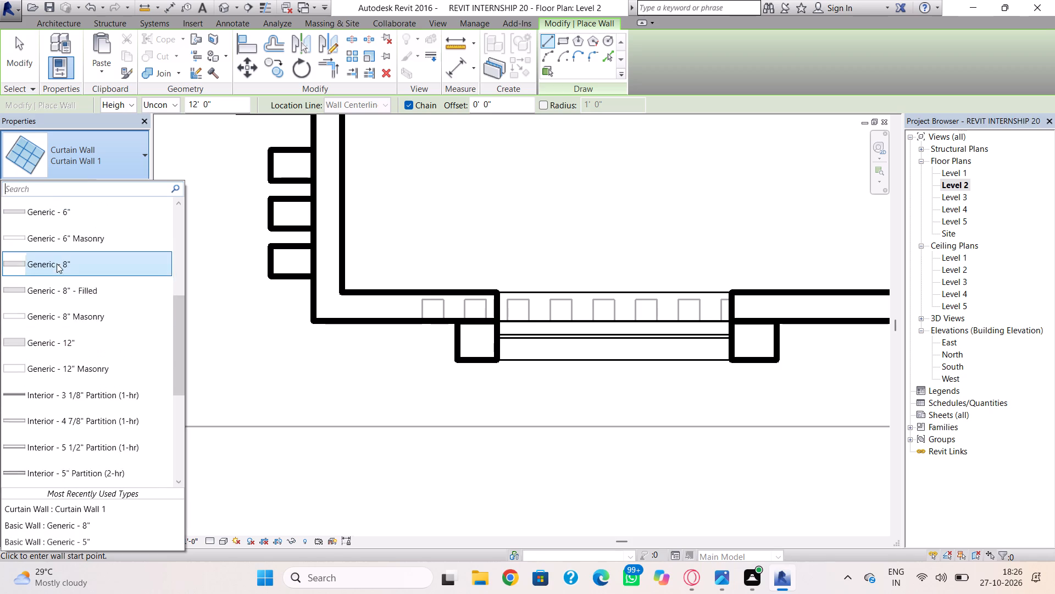
scroll(57, 263, up, 1)
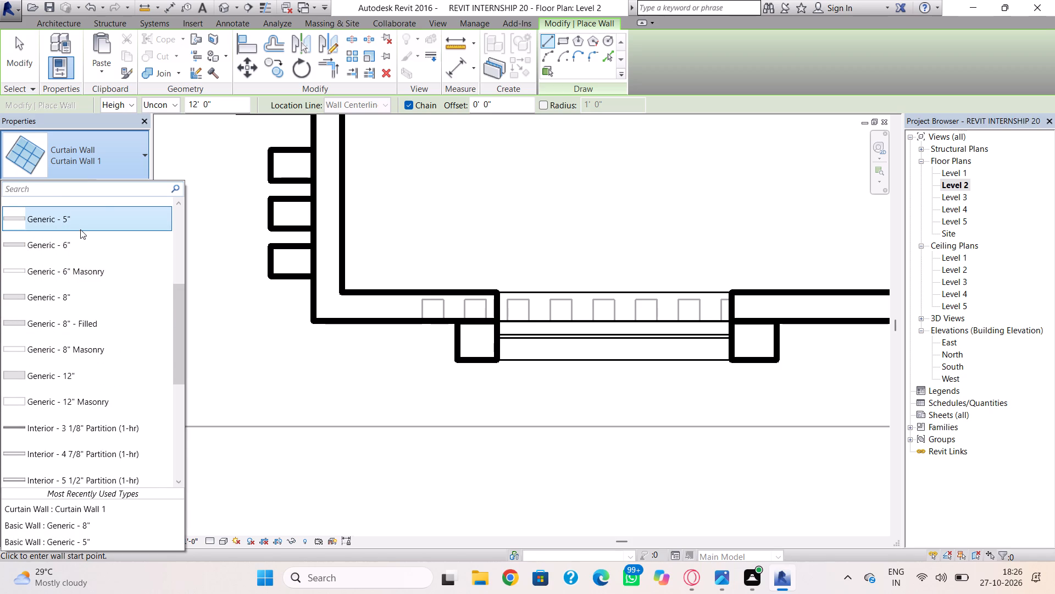
click(80, 229)
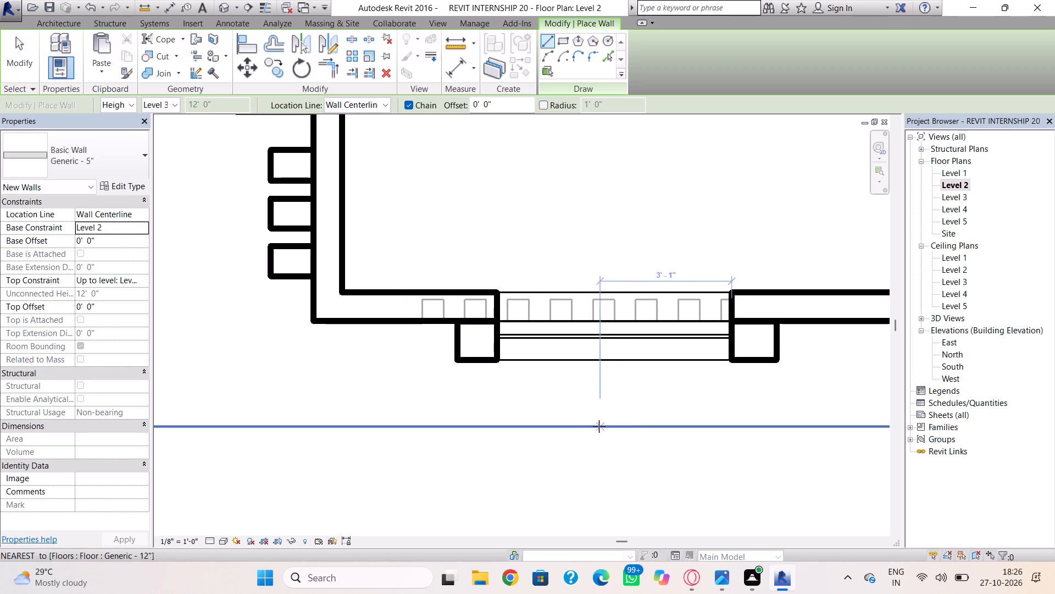
click(500, 340)
click(731, 336)
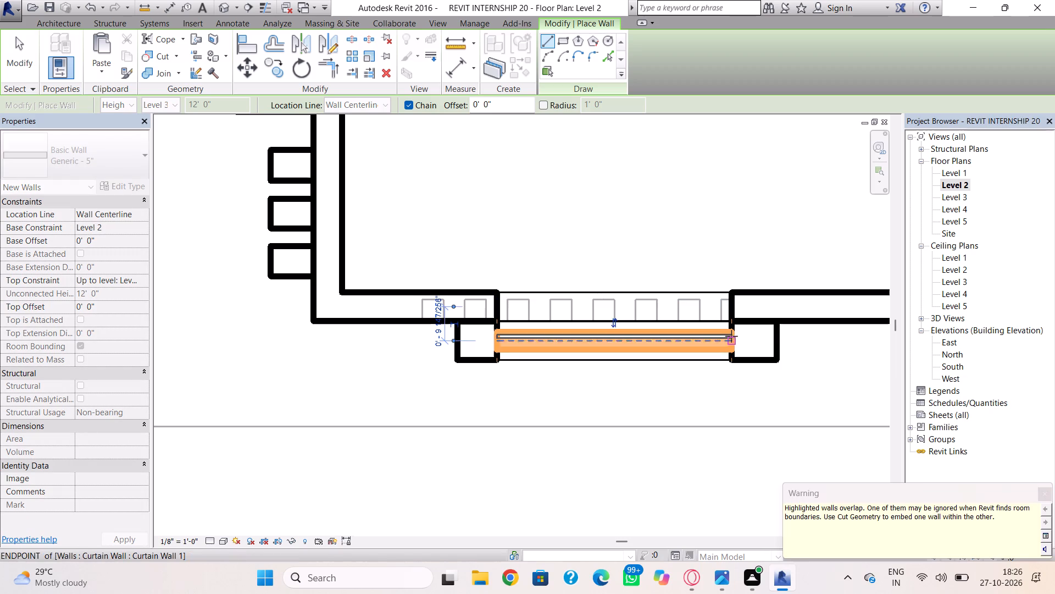
click(225, 12)
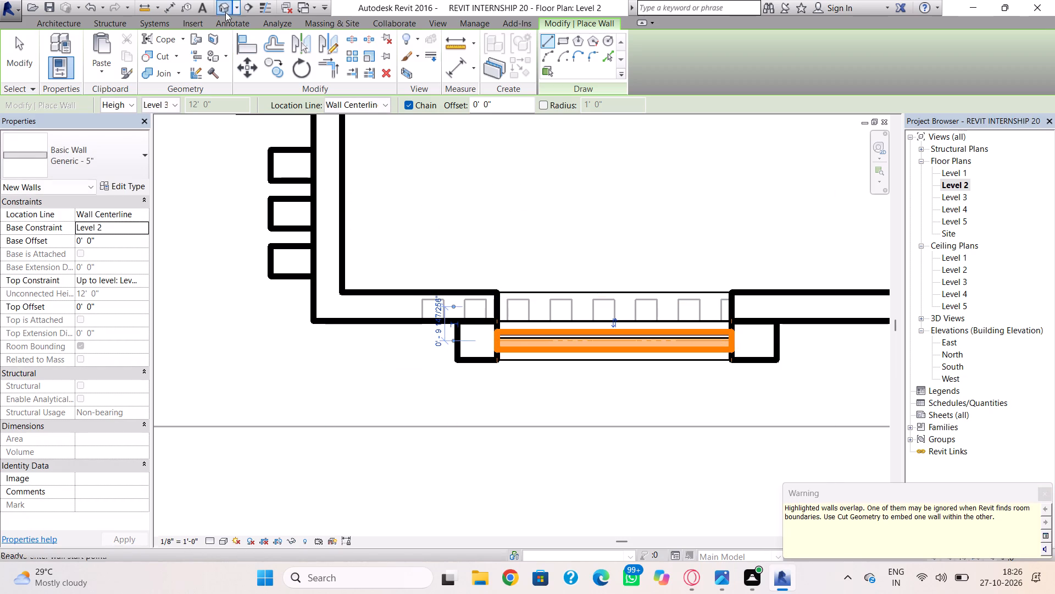
key(Escape)
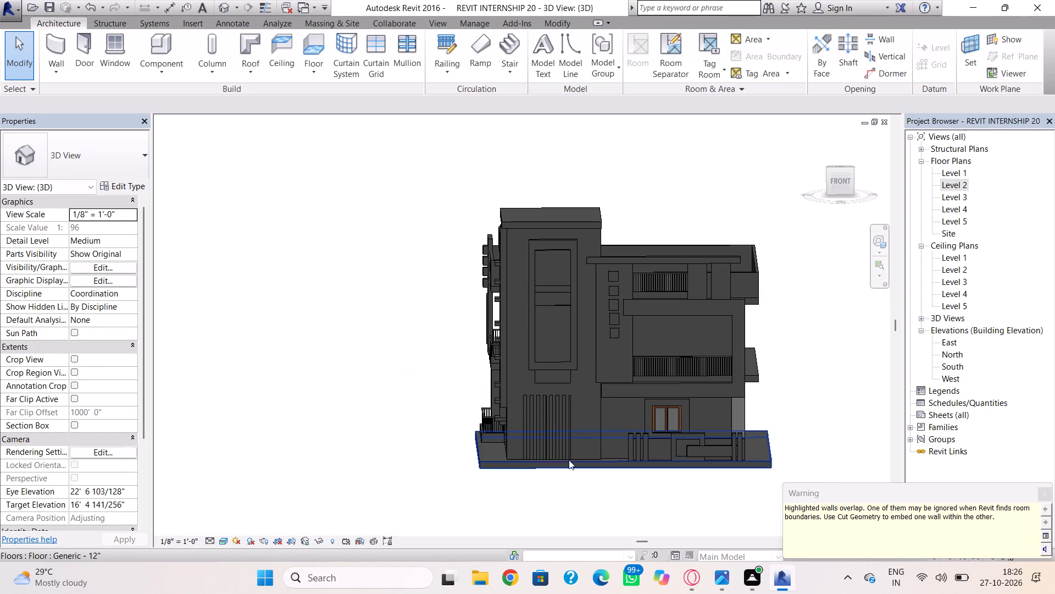
key(Escape)
Stretch the Generic - 5" wall to a top offset of about 5' 6" and raise its base to the glazing's top edge, offset about 8' 10".
click(566, 385)
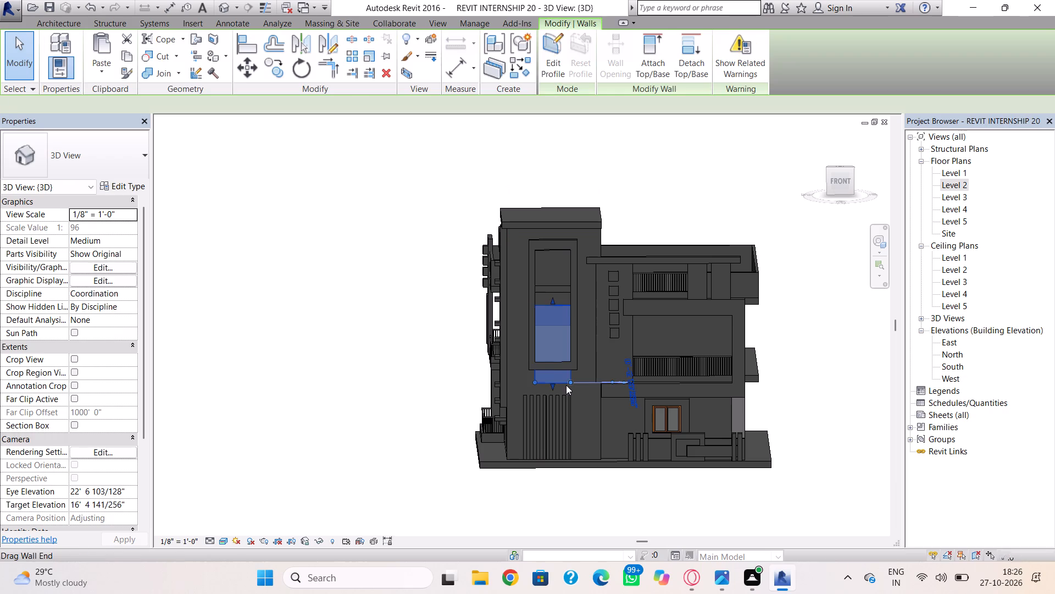
drag(552, 303, 552, 270)
drag(551, 385, 556, 351)
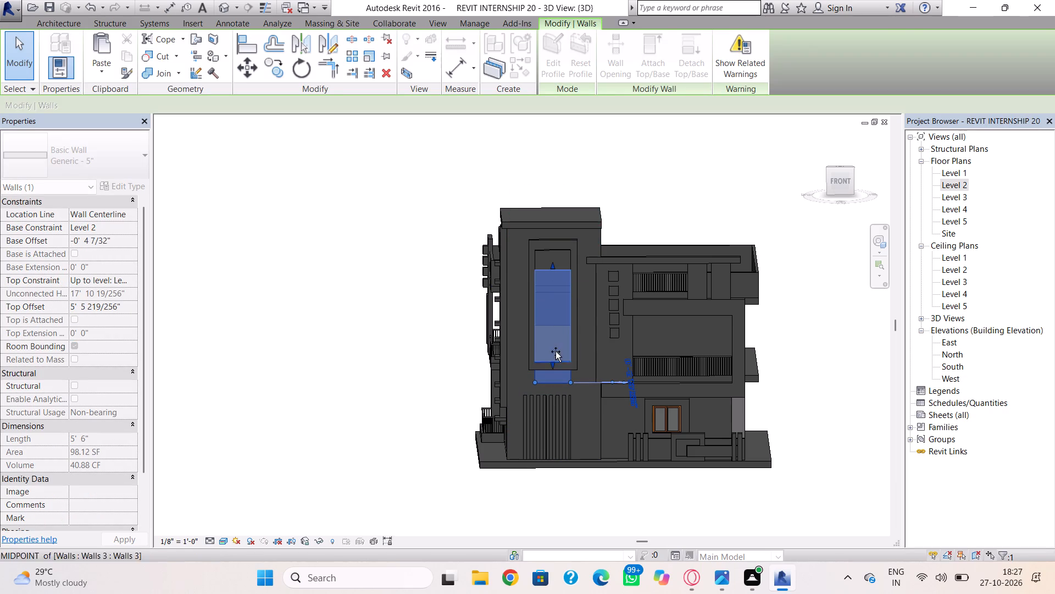
drag(556, 351, 557, 322)
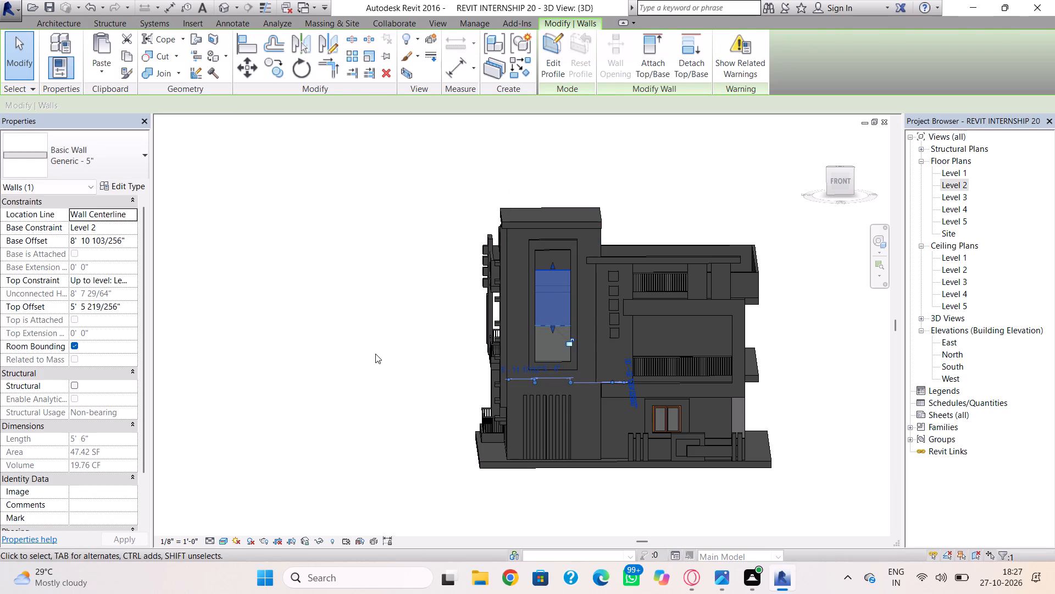
Lower the top of the Generic - 5" wall so it fills only the middle third of the framed opening.
click(375, 354)
click(552, 271)
drag(553, 267, 552, 273)
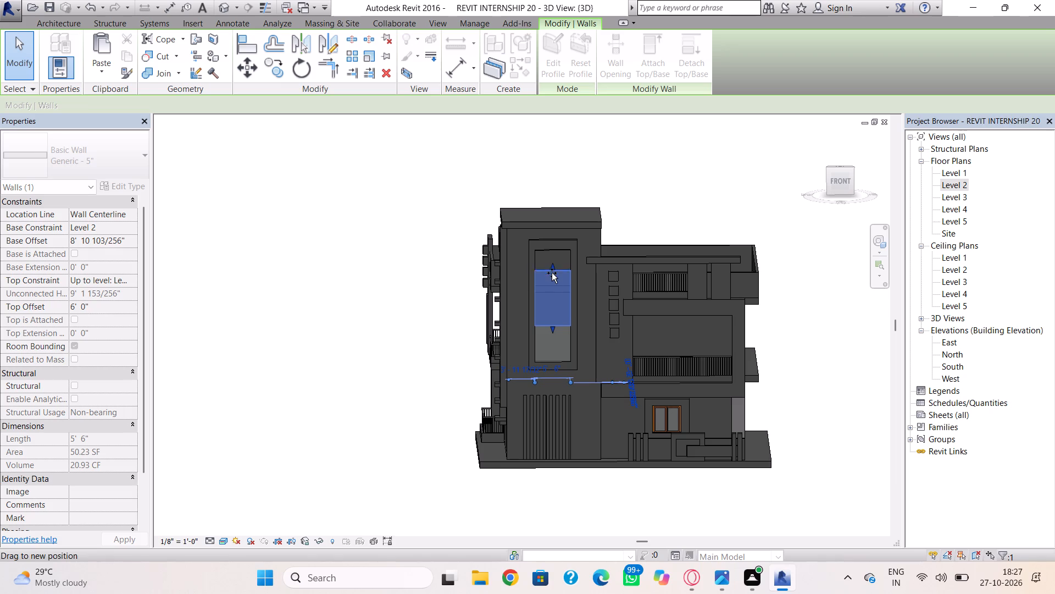
drag(552, 273, 557, 289)
drag(557, 289, 557, 283)
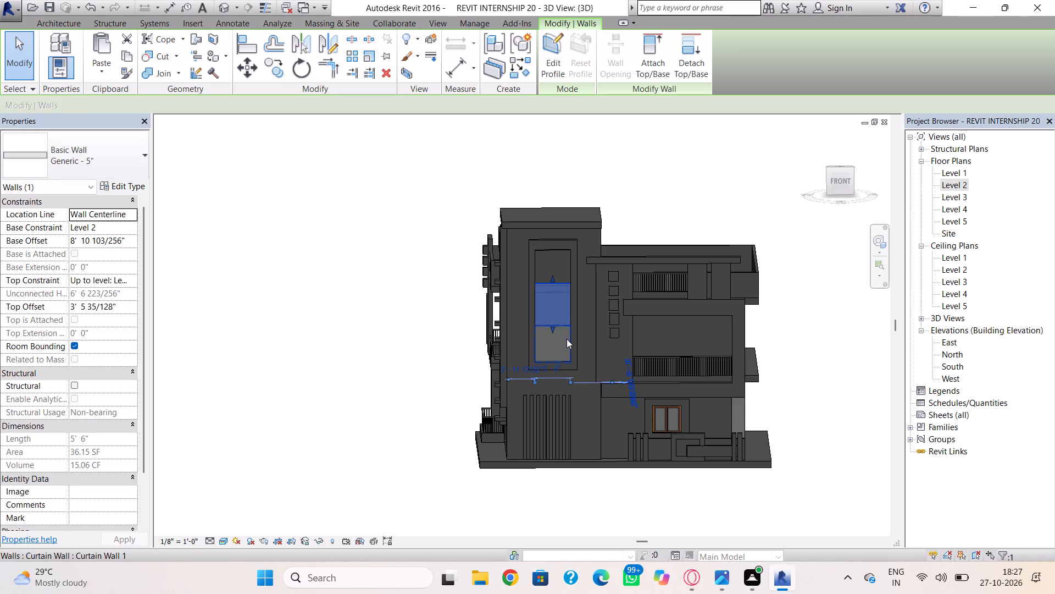
click(567, 339)
scroll(538, 312, up, 1)
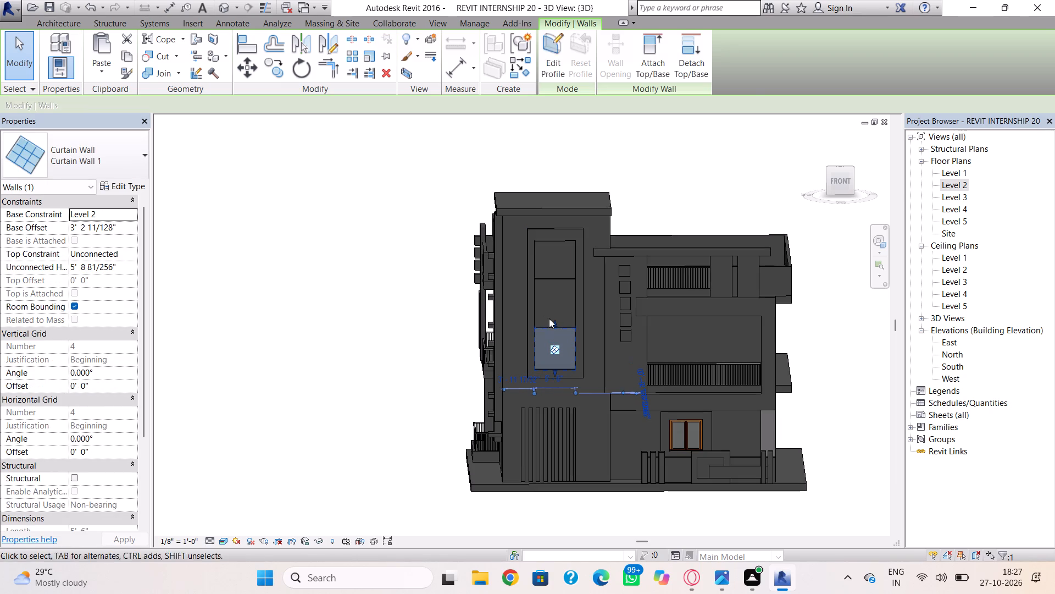
click(554, 278)
key(Escape)
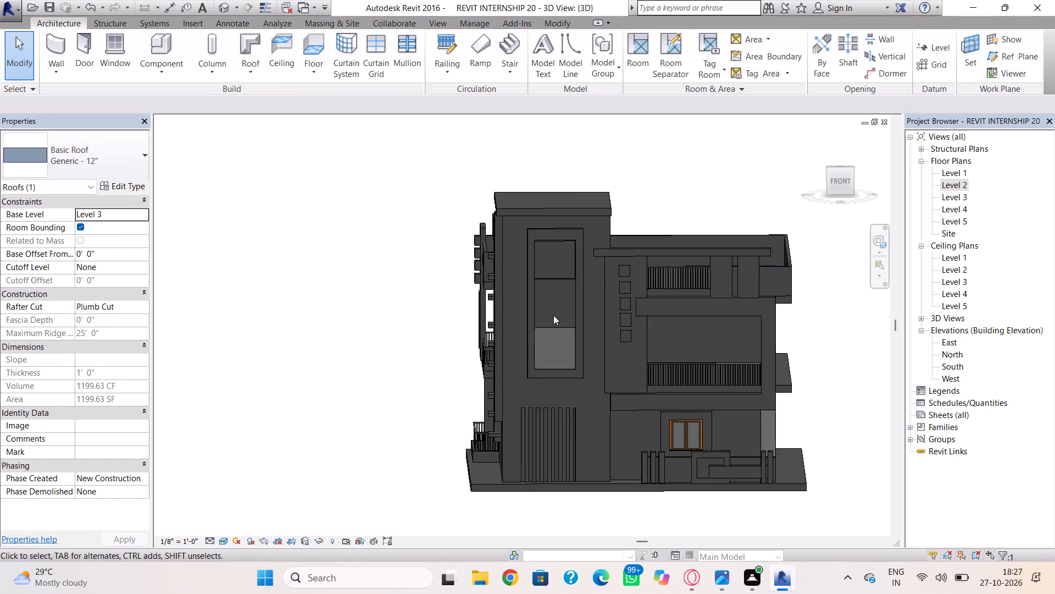
click(555, 322)
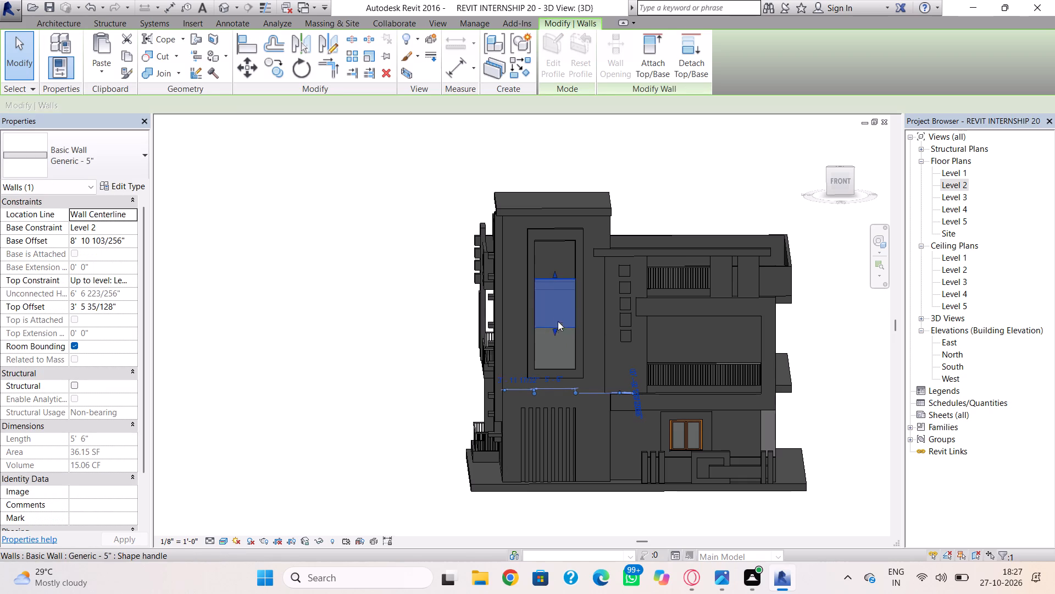
click(553, 276)
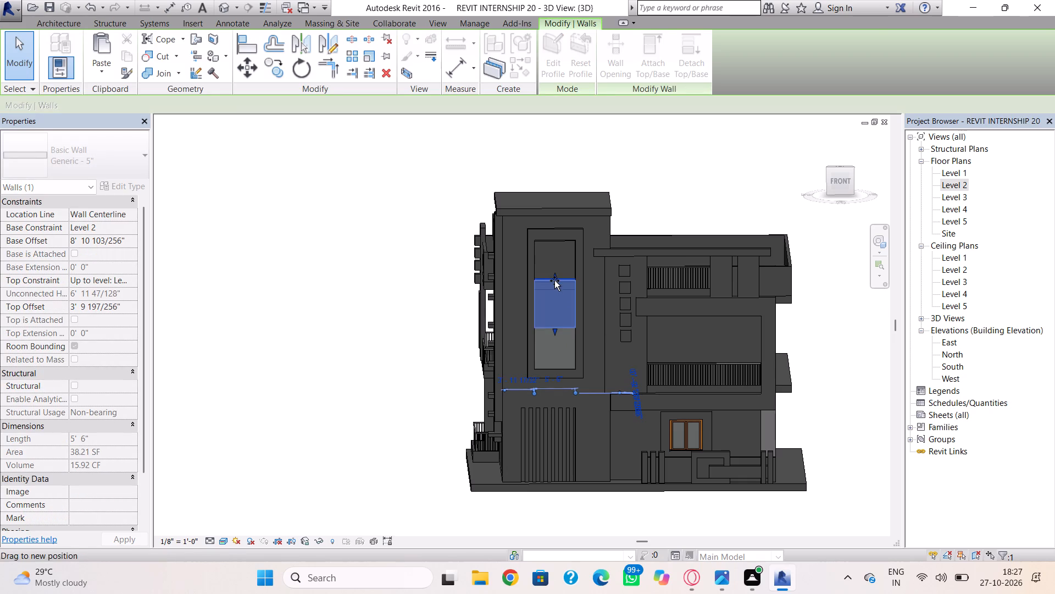
click(358, 326)
shift+right_click(617, 382)
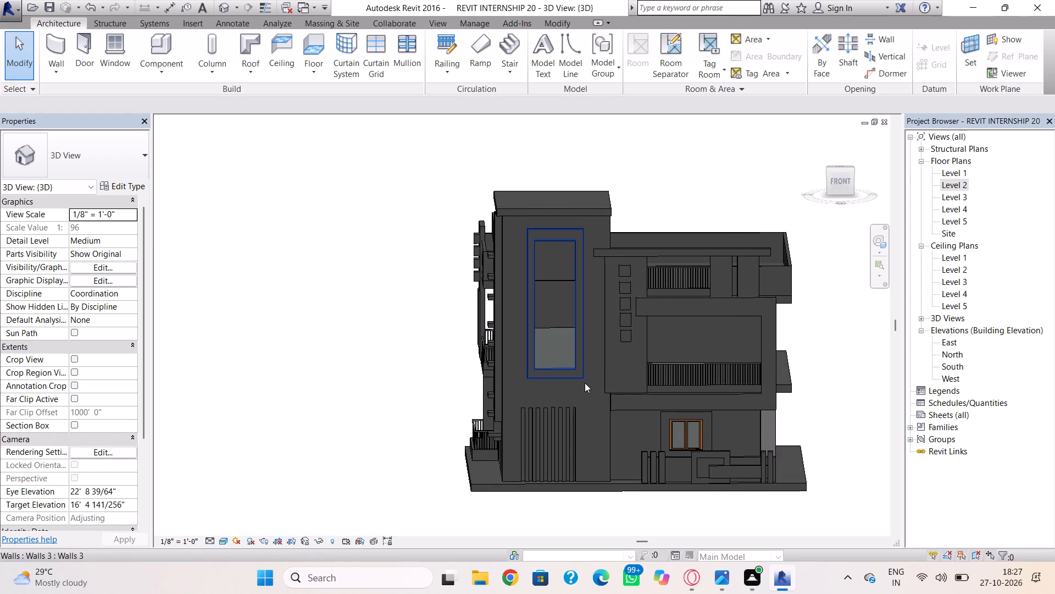
On the Level 2 plan, draw a 5' 6" Curtain Wall 1, unconnected height 12', between the frame piers along the existing wall line.
click(950, 186)
click(948, 188)
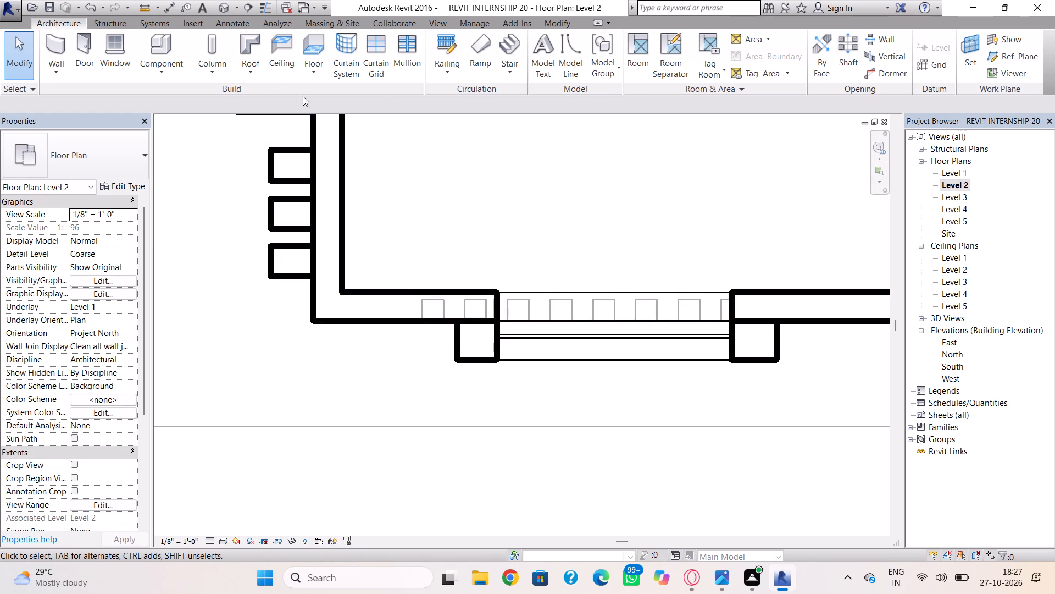
click(53, 50)
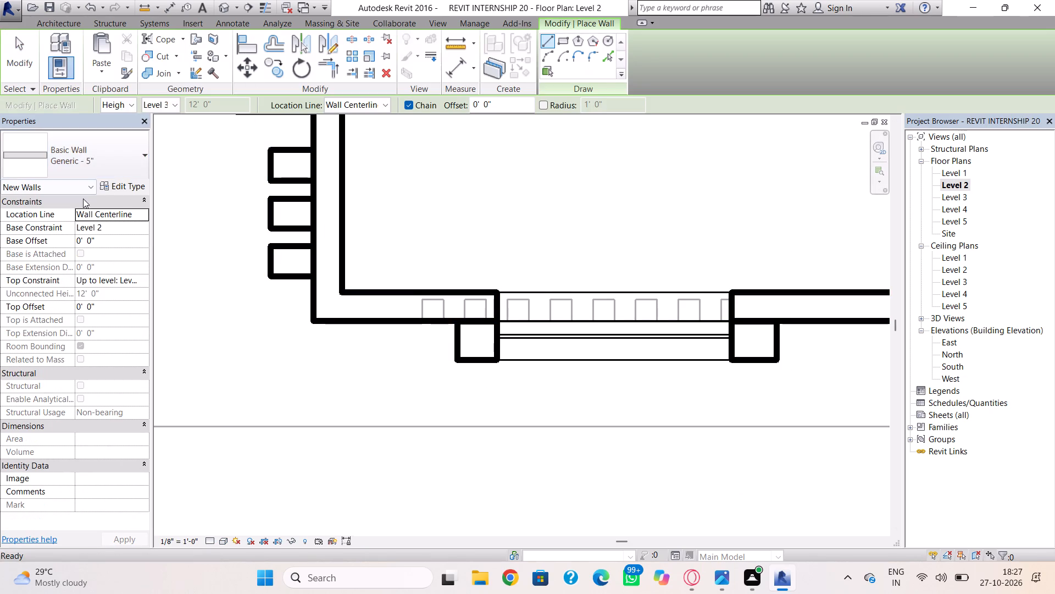
click(87, 169)
scroll(108, 398, down, 7)
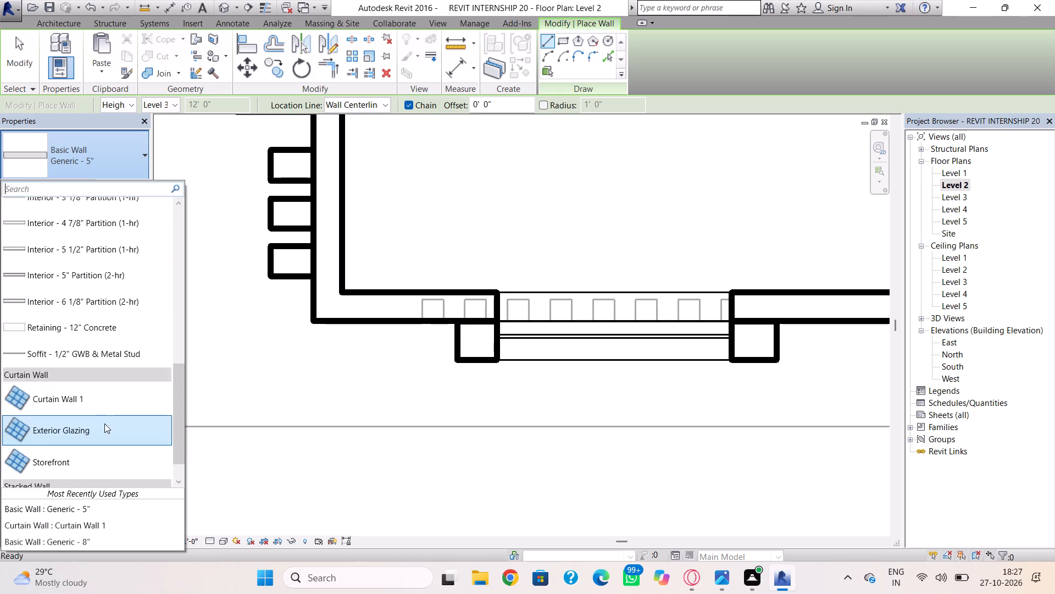
click(107, 411)
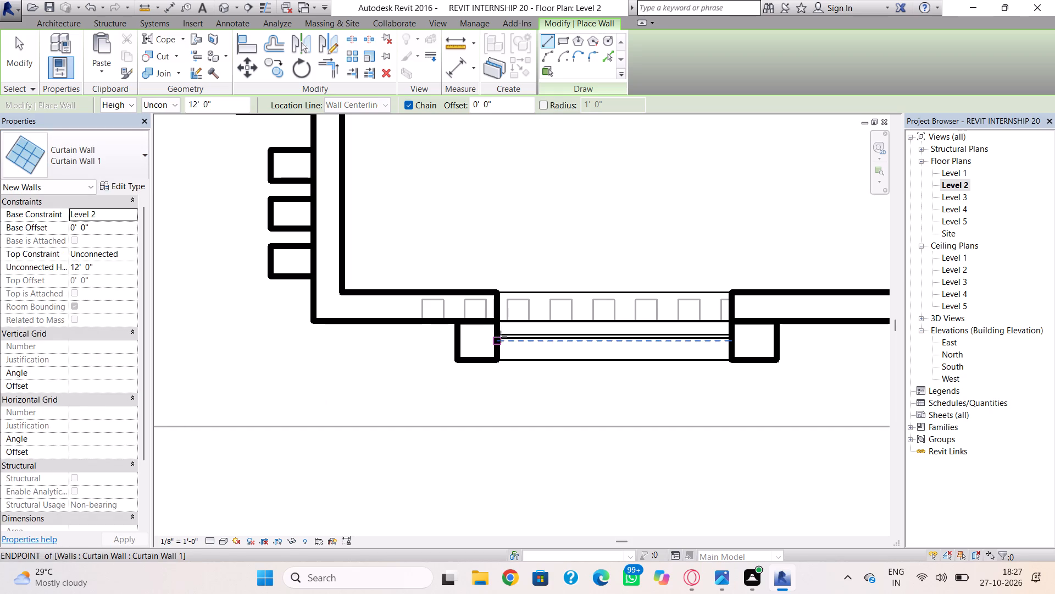
scroll(501, 337, up, 7)
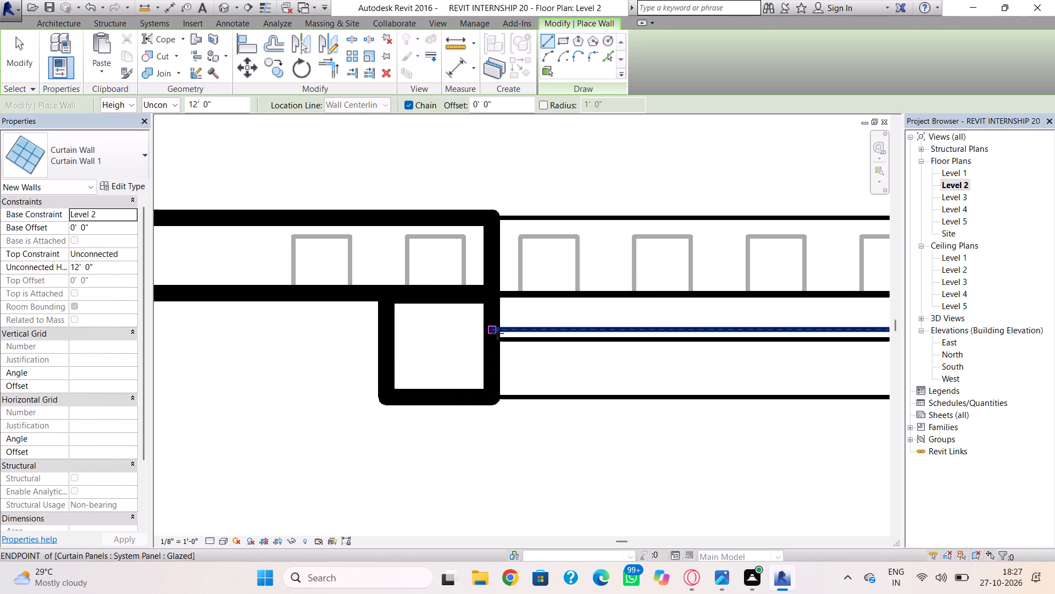
click(497, 338)
key(Escape)
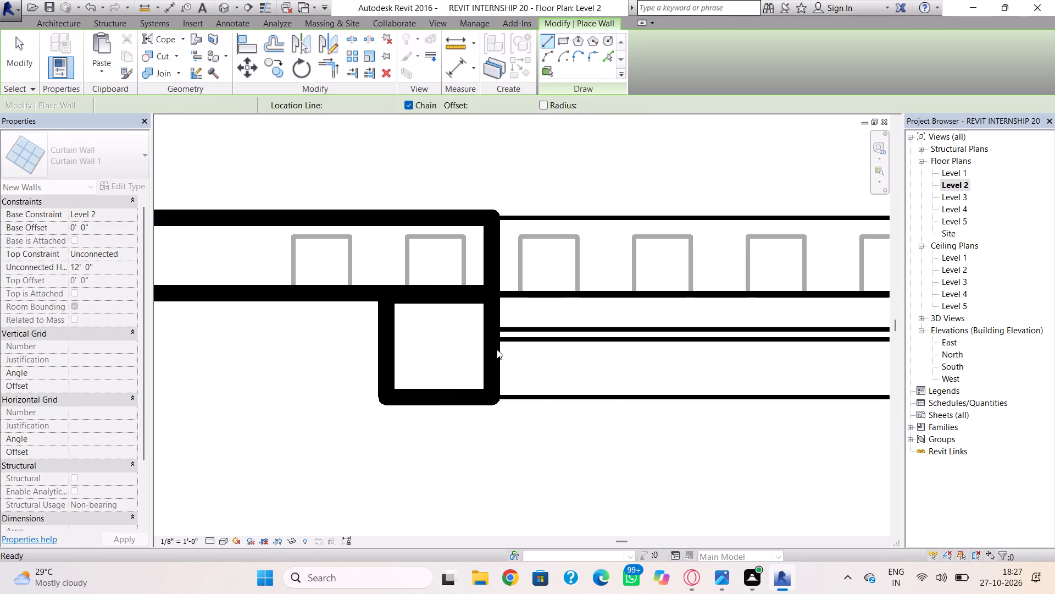
click(494, 346)
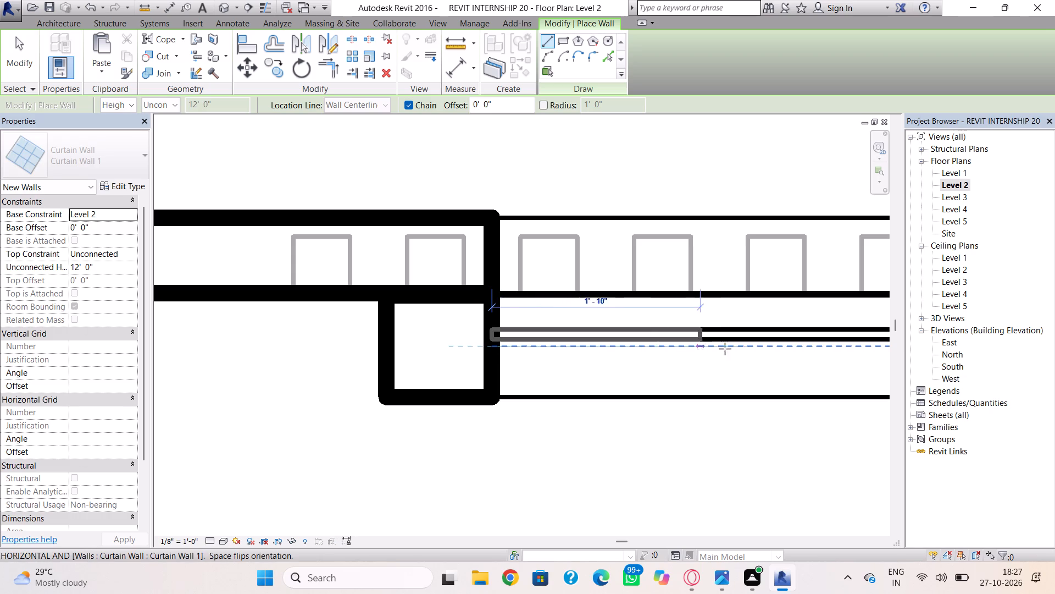
scroll(762, 349, down, 3)
middle_drag(735, 361, 542, 388)
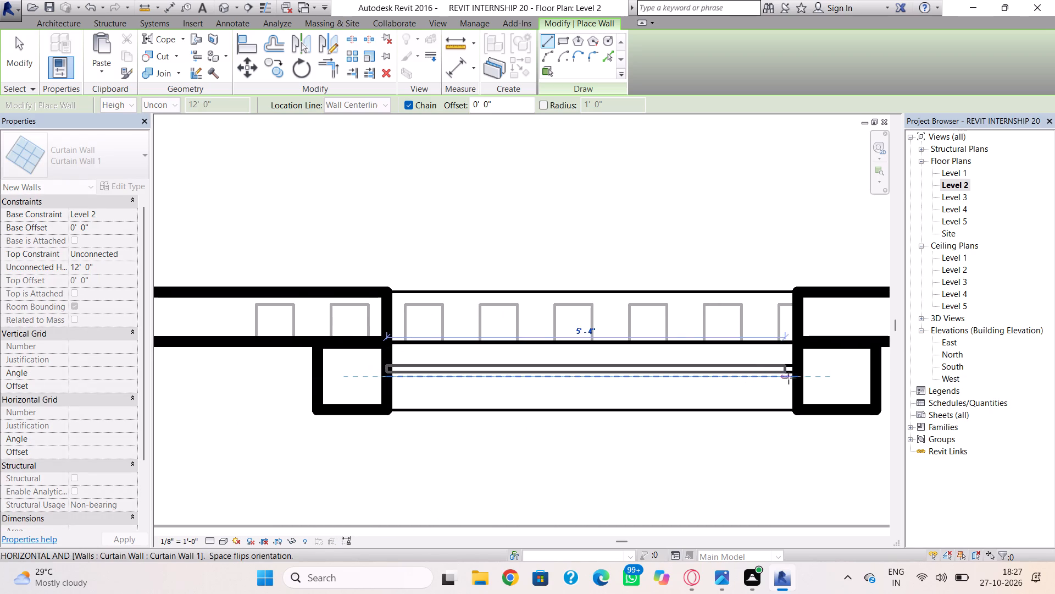
click(796, 378)
key(Escape)
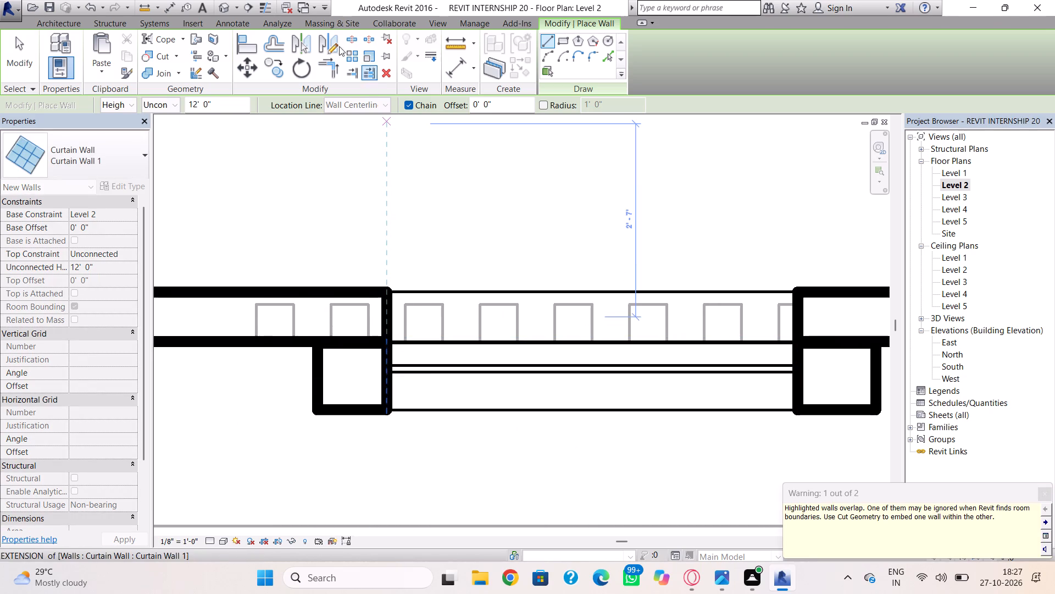
In 3D, fit the new curtain wall between the Generic - 5" wall's top and the frame's upper inner edge, base offset about 15' 3".
click(220, 7)
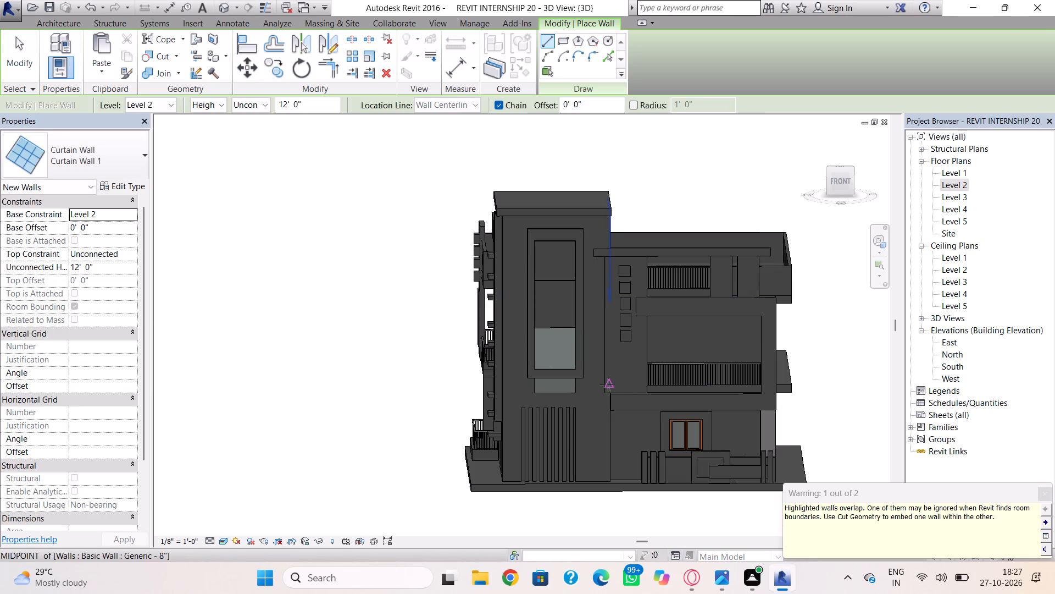
key(Escape)
click(567, 392)
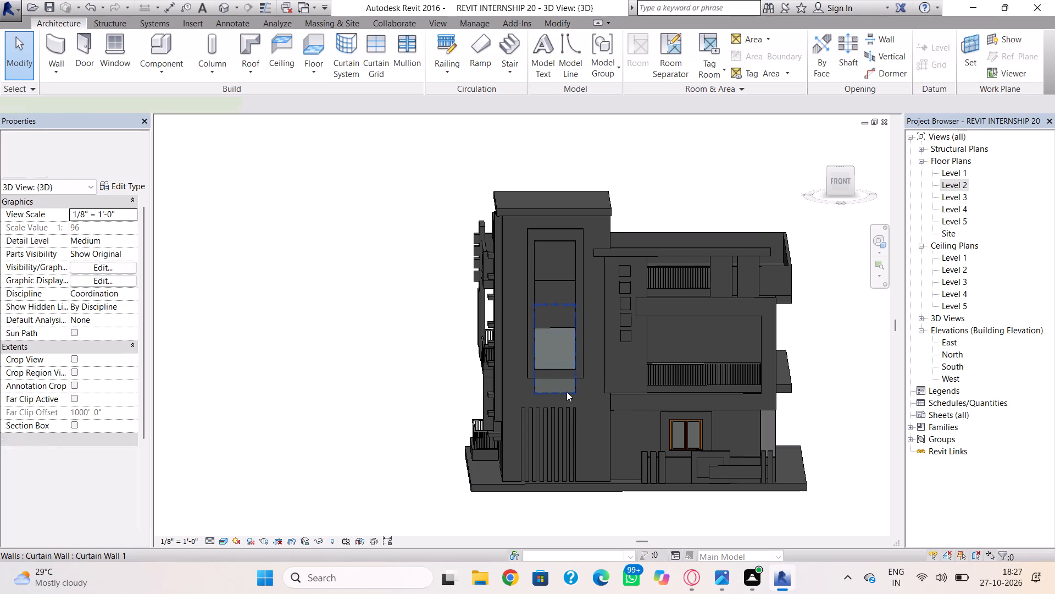
drag(554, 396, 564, 315)
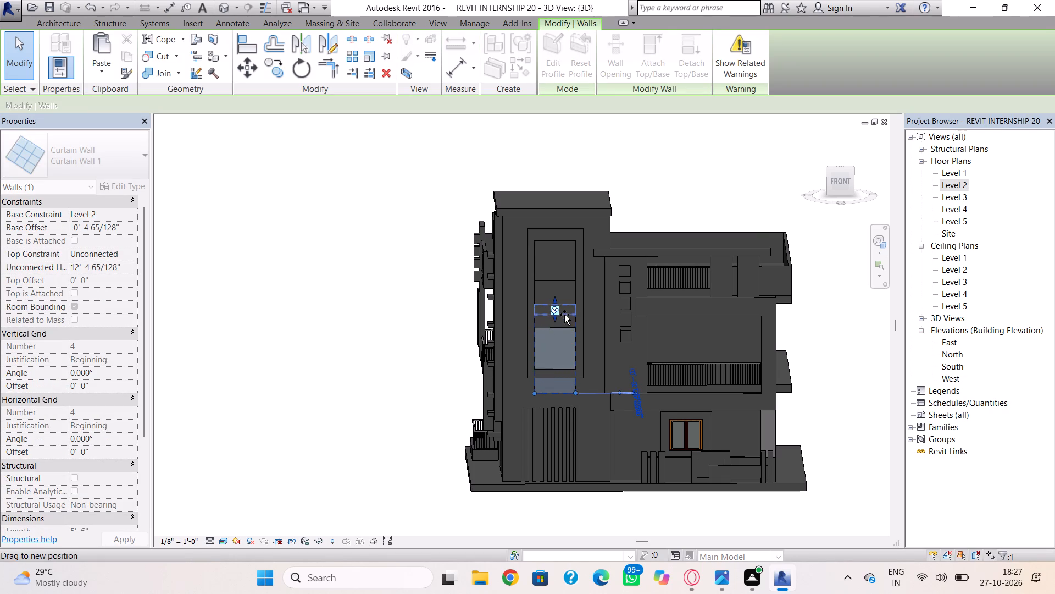
drag(564, 315, 567, 320)
drag(555, 298, 559, 261)
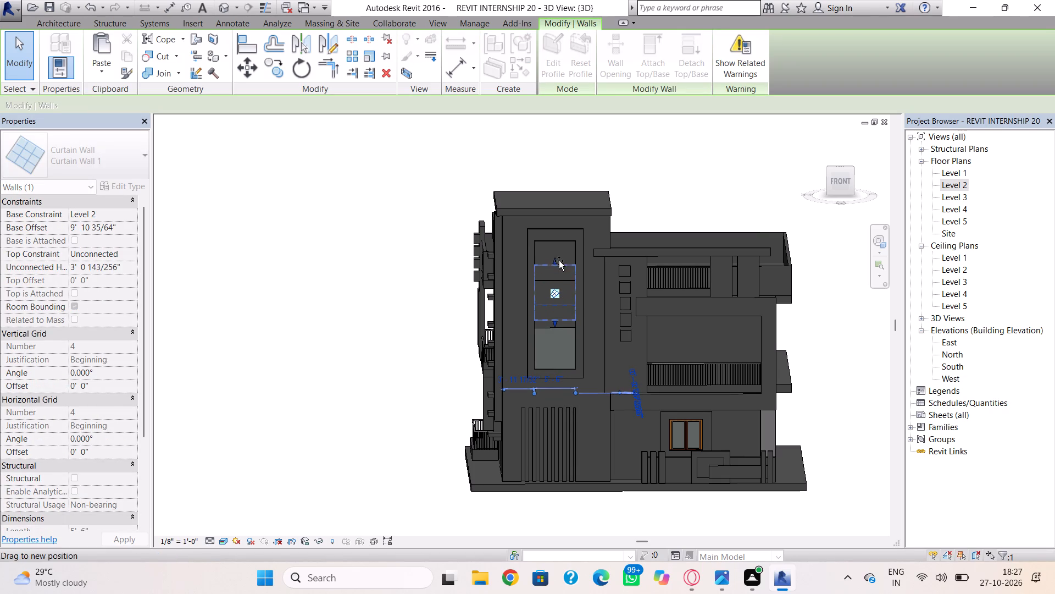
drag(559, 261, 560, 242)
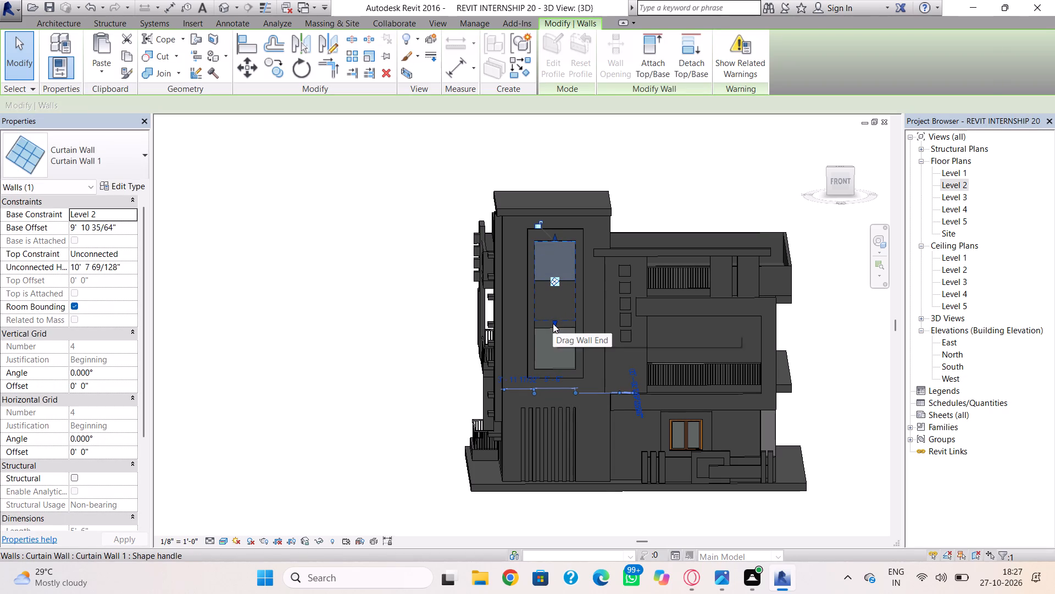
drag(553, 323, 555, 282)
key(Escape)
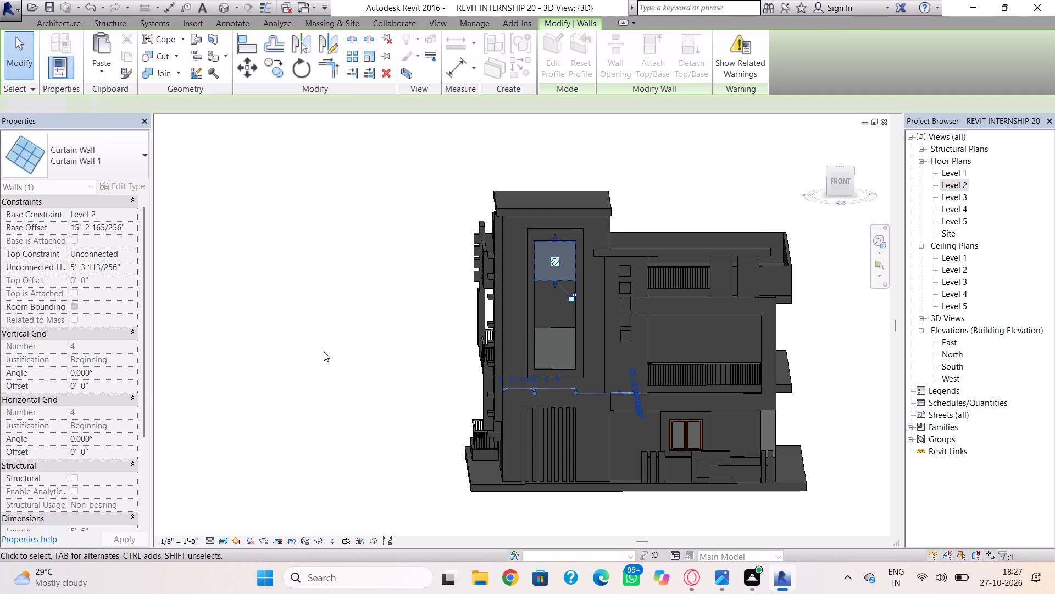
click(324, 351)
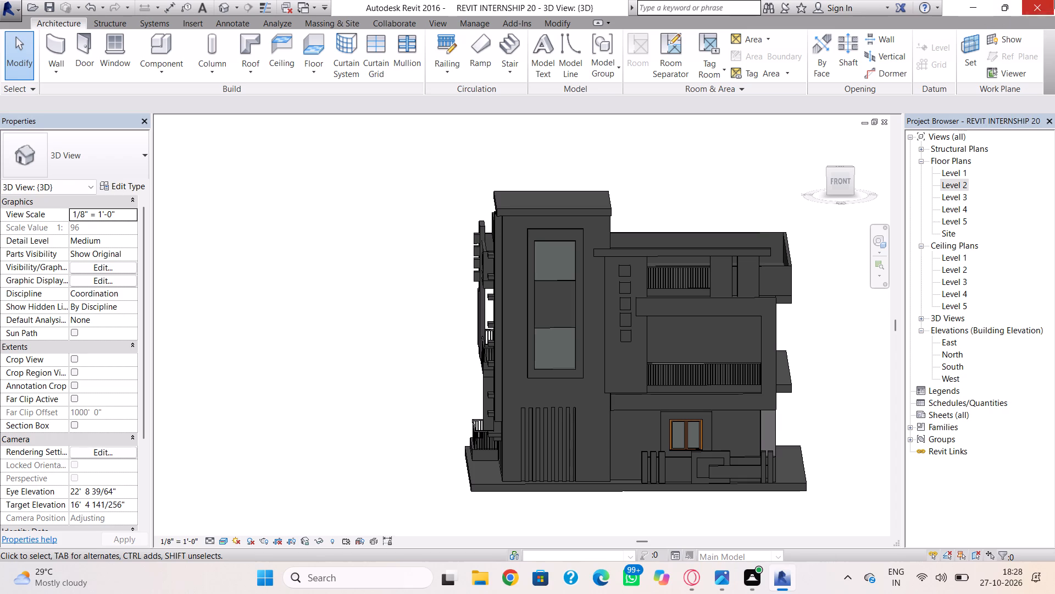
Place a horizontal Cornice wall sweep across the Generic - 5" wall, just below the upper glazing.
click(53, 72)
click(92, 177)
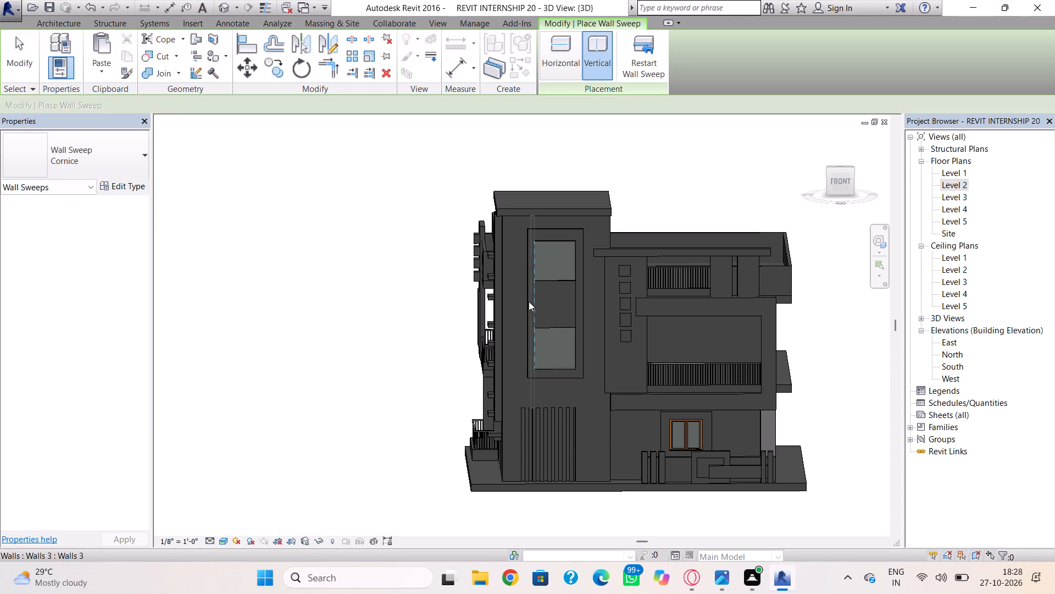
scroll(534, 305, up, 3)
click(559, 57)
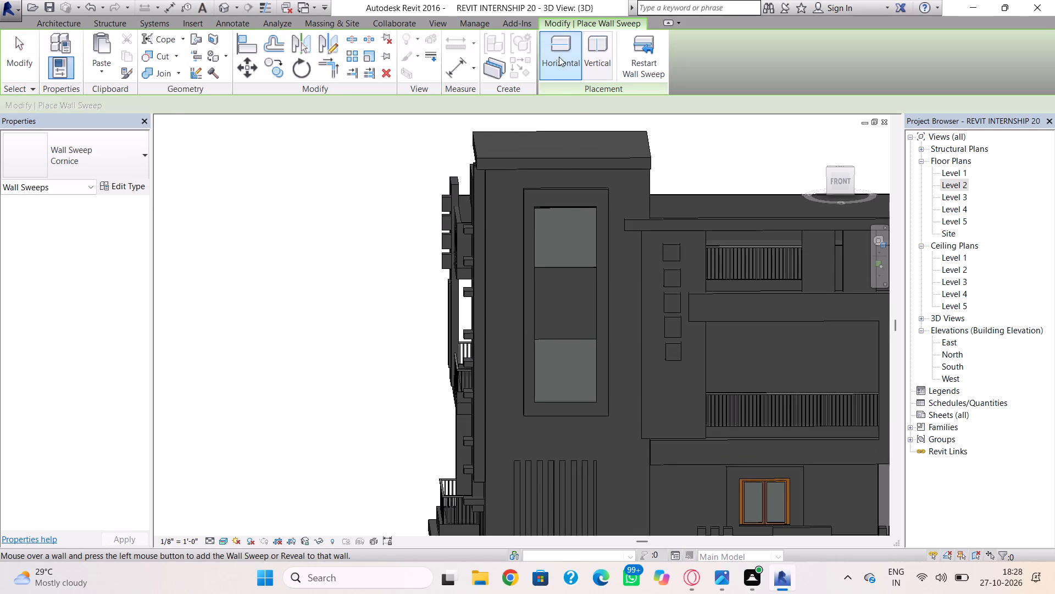
scroll(591, 321, up, 3)
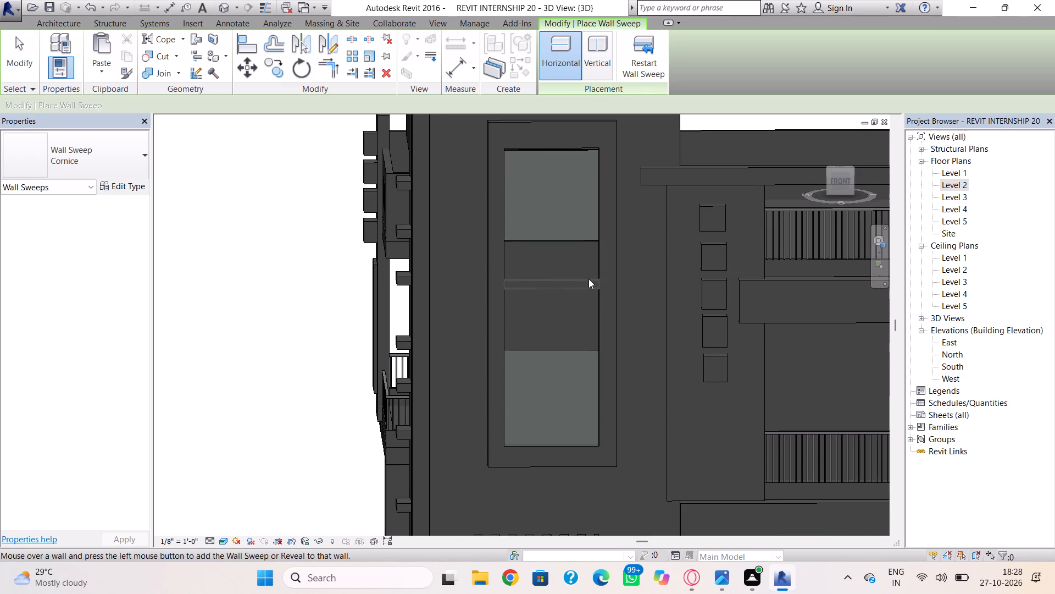
scroll(583, 268, up, 8)
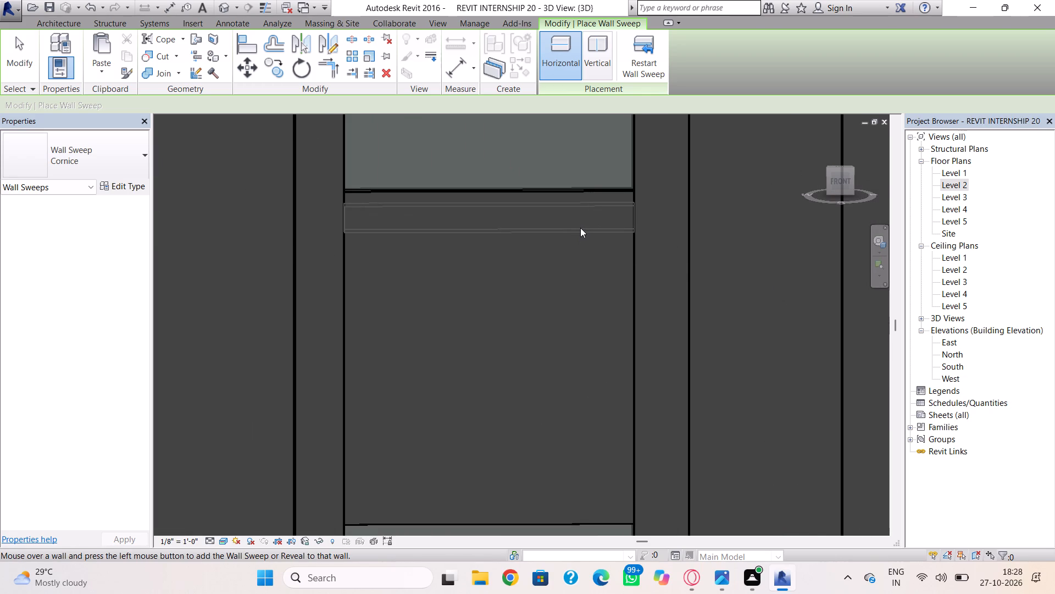
click(583, 217)
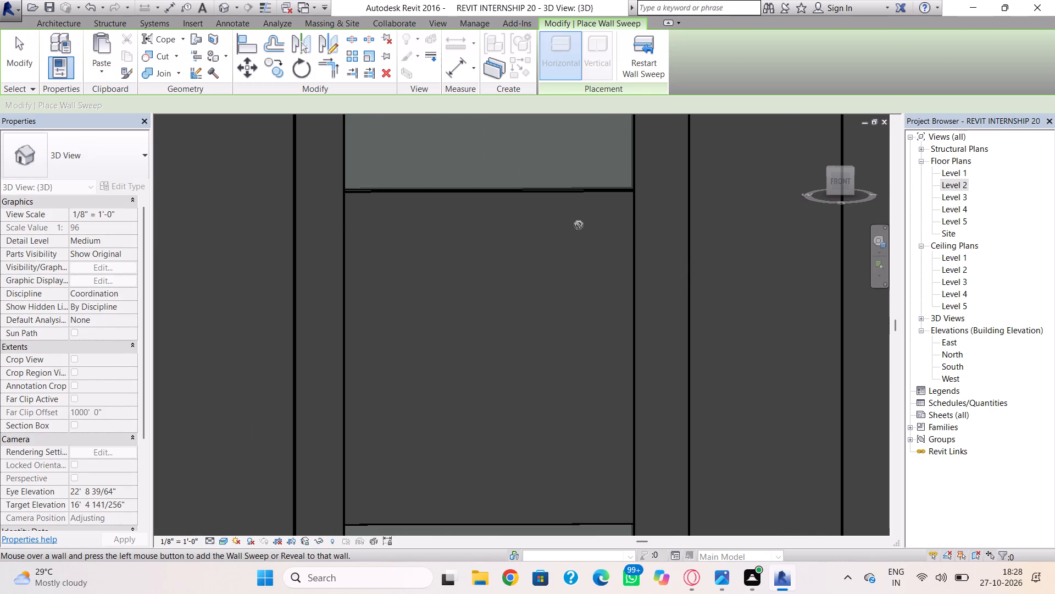
click(577, 230)
Place a second horizontal Cornice wall sweep across the Generic - 5" wall, a short gap below the first.
shift+right_drag(501, 309, 576, 258)
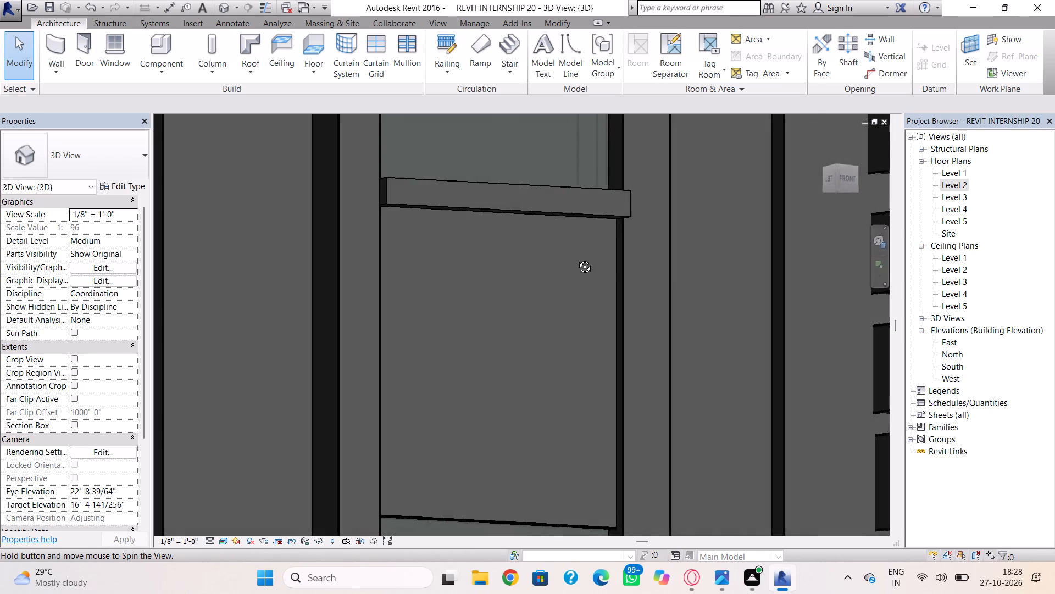
shift+right_drag(576, 258, 478, 295)
shift+right_drag(484, 282, 499, 250)
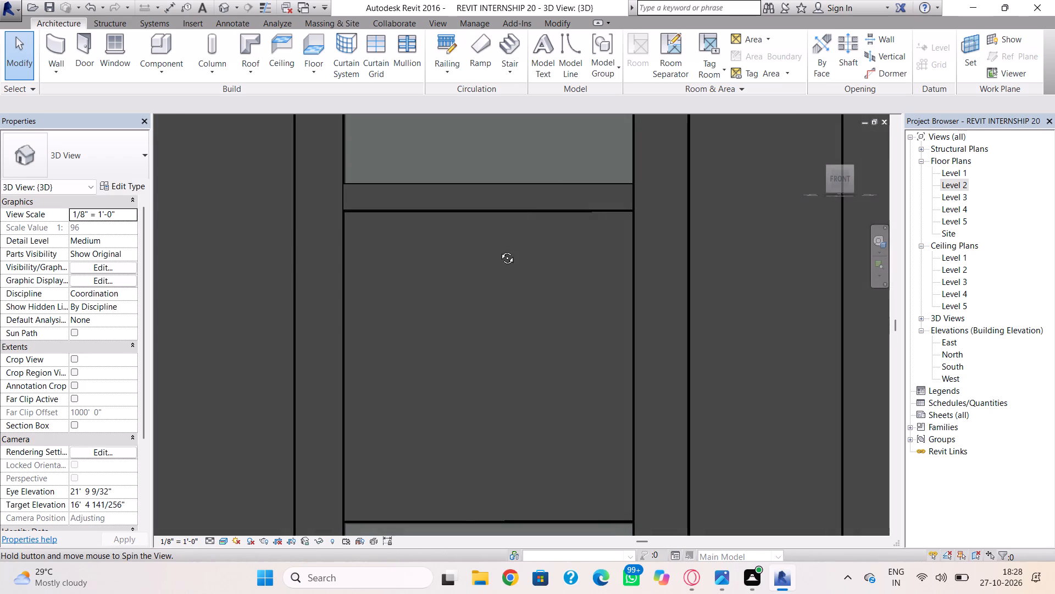
shift+right_drag(499, 250, 499, 251)
click(64, 70)
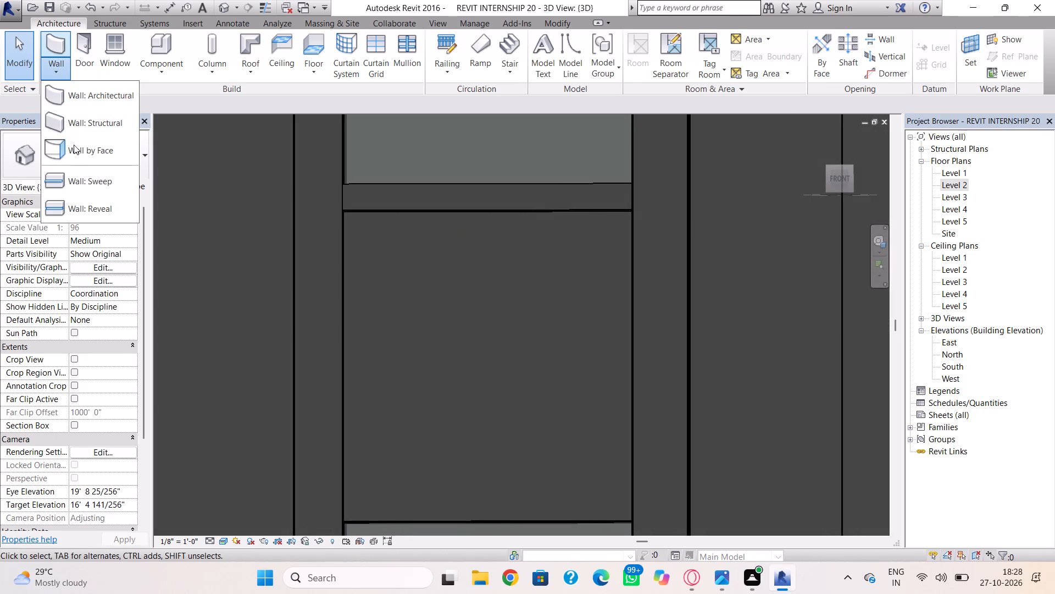
key(grave)
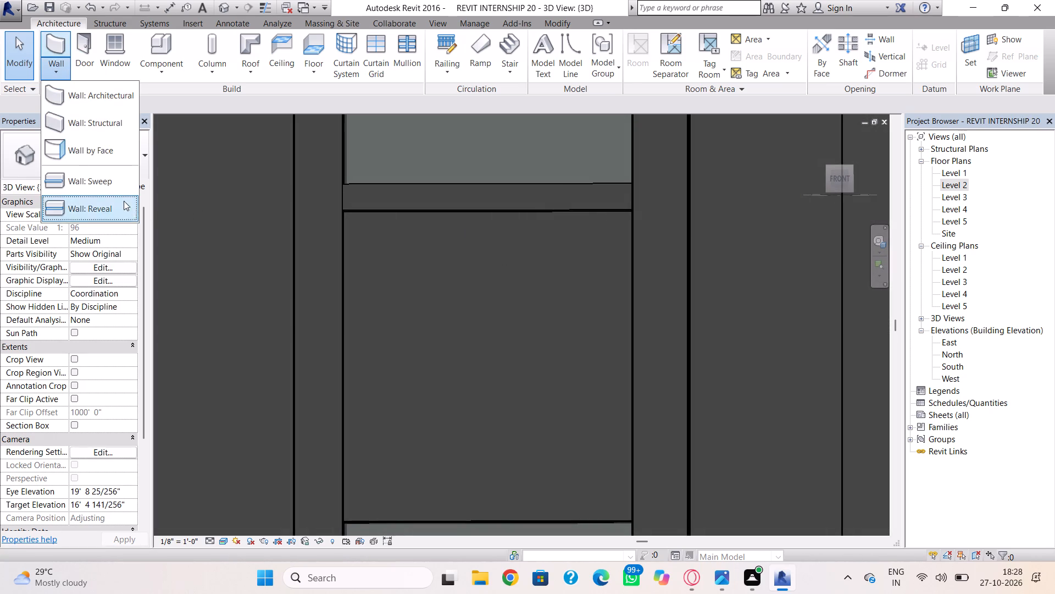
click(107, 176)
click(582, 250)
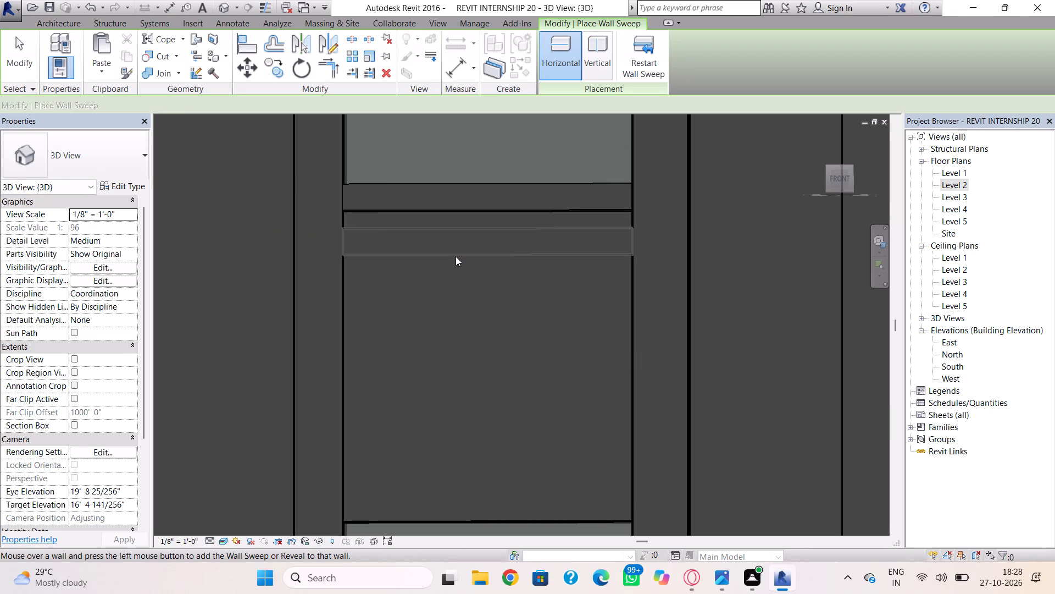
click(459, 250)
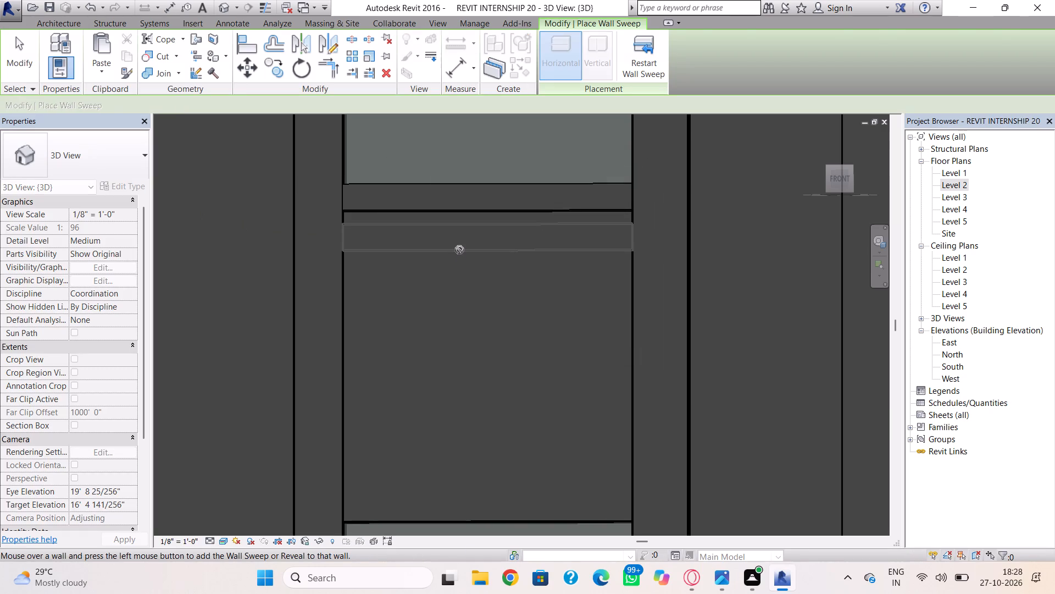
Place third and fourth horizontal Cornice wall sweeps on the Generic - 5" wall below the second, about 13' 3" and 12' 6" above Level 2.
click(459, 250)
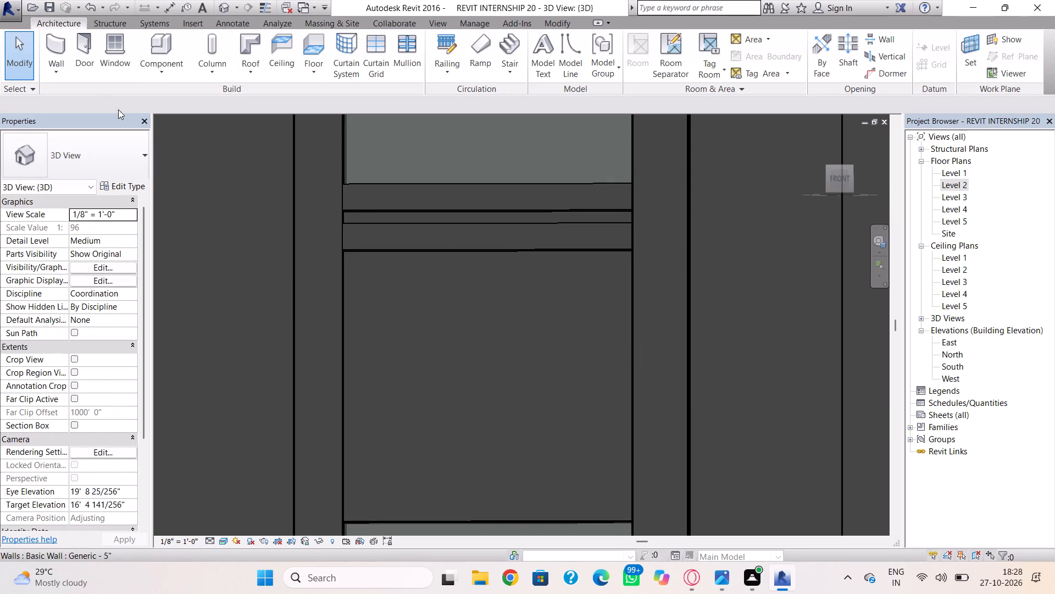
click(58, 73)
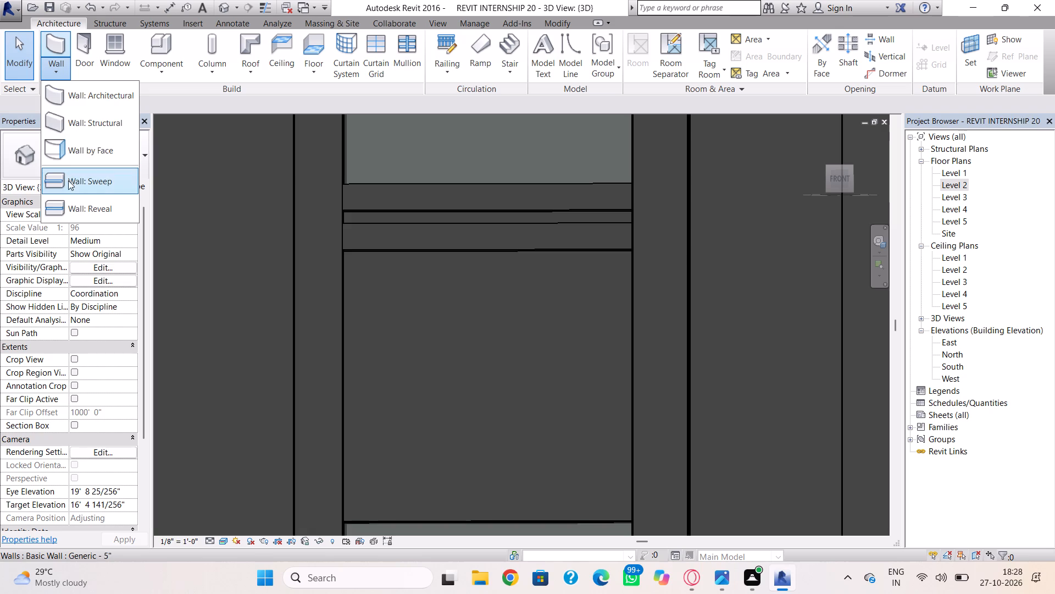
click(70, 184)
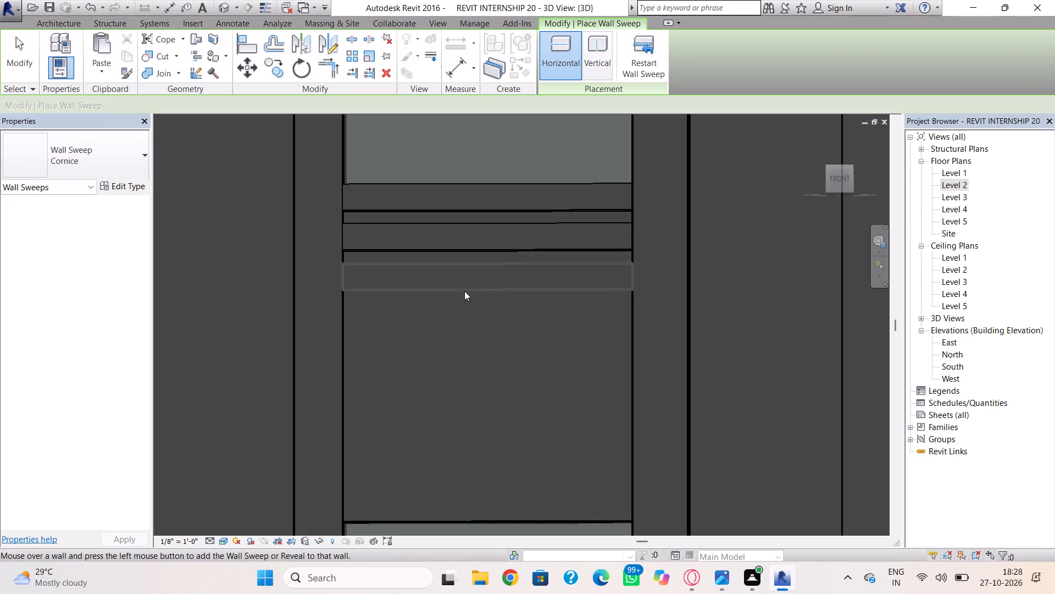
click(464, 291)
click(464, 291)
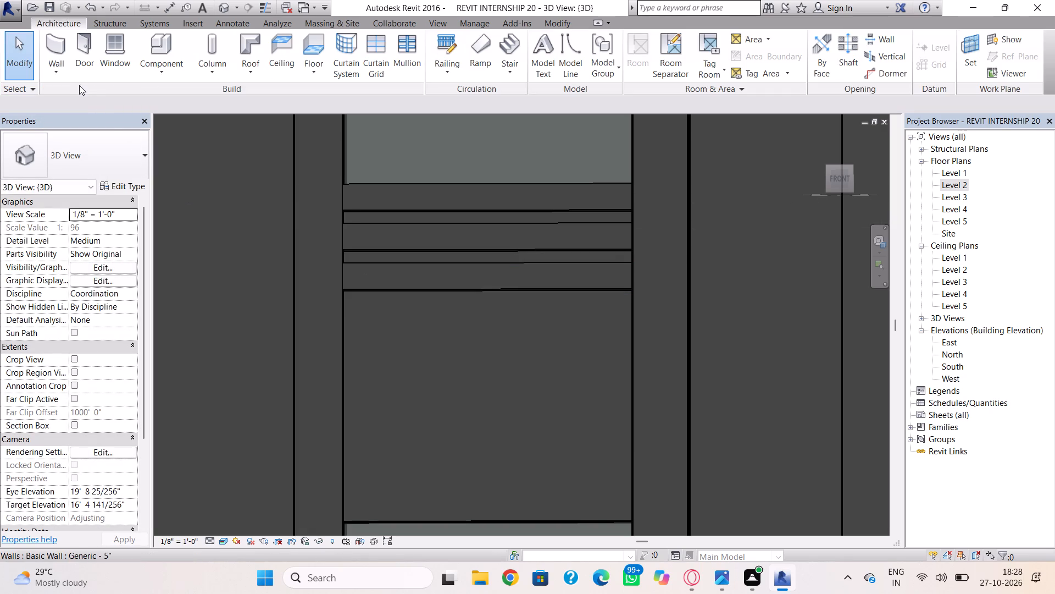
click(65, 73)
click(57, 175)
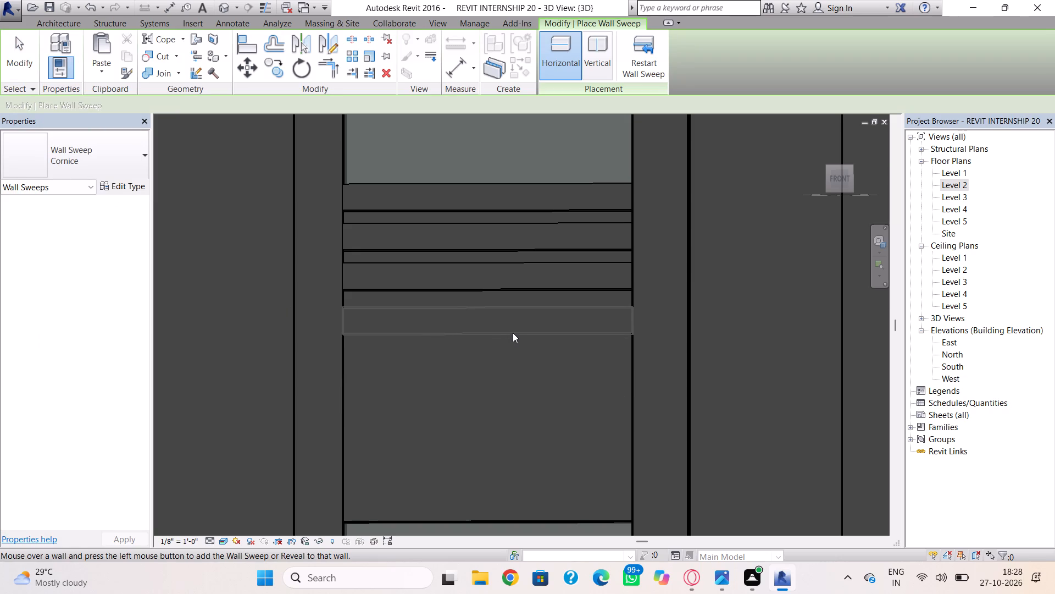
click(513, 332)
click(513, 332)
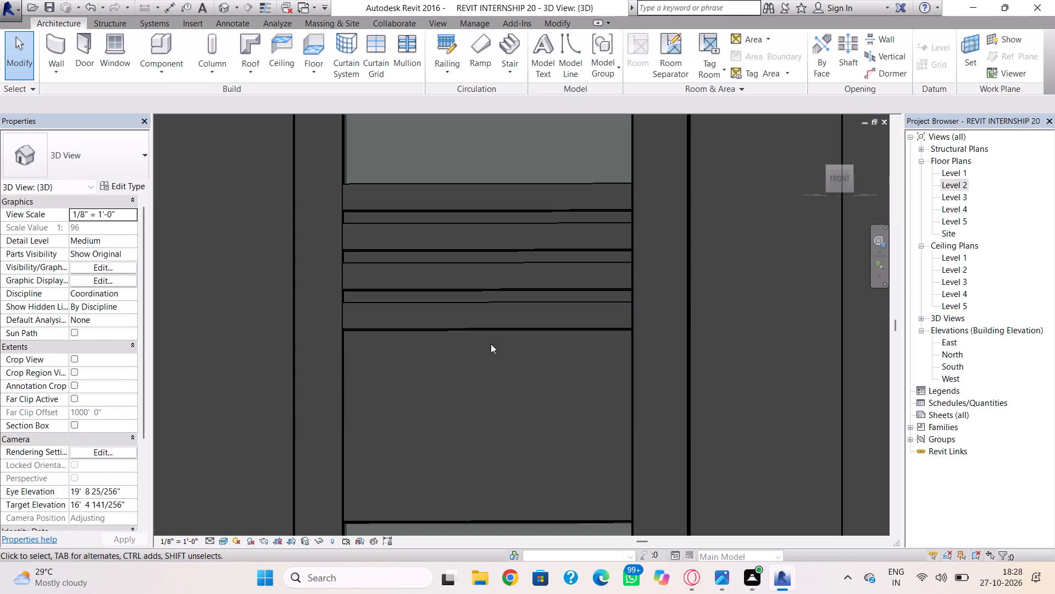
Place two more evenly spaced horizontal Cornice wall sweeps below the fourth, starting about 11' 9" above Level 2.
click(60, 69)
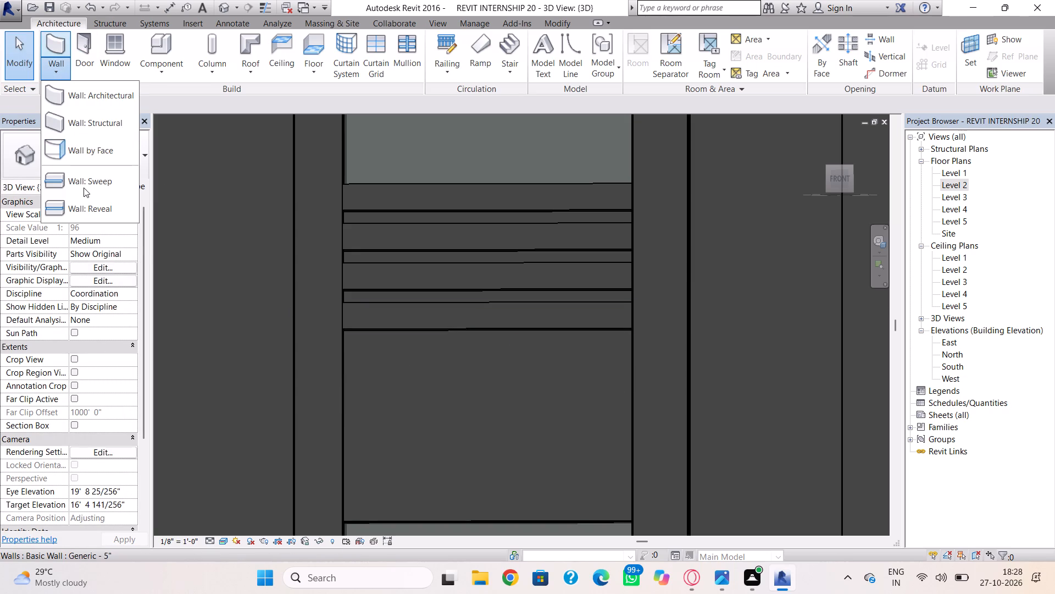
click(84, 188)
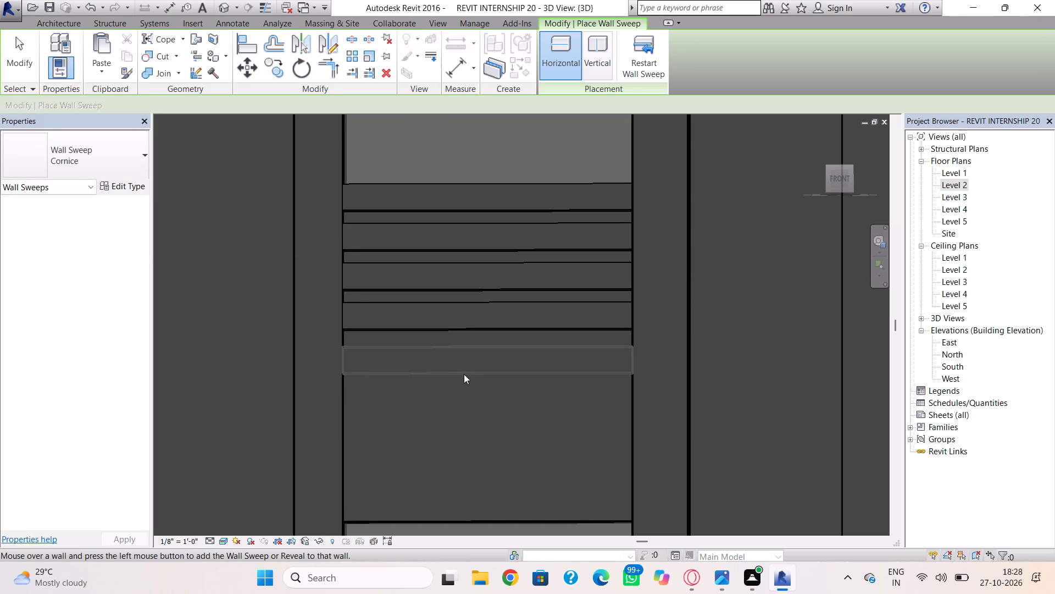
double_click(464, 371)
key(Escape)
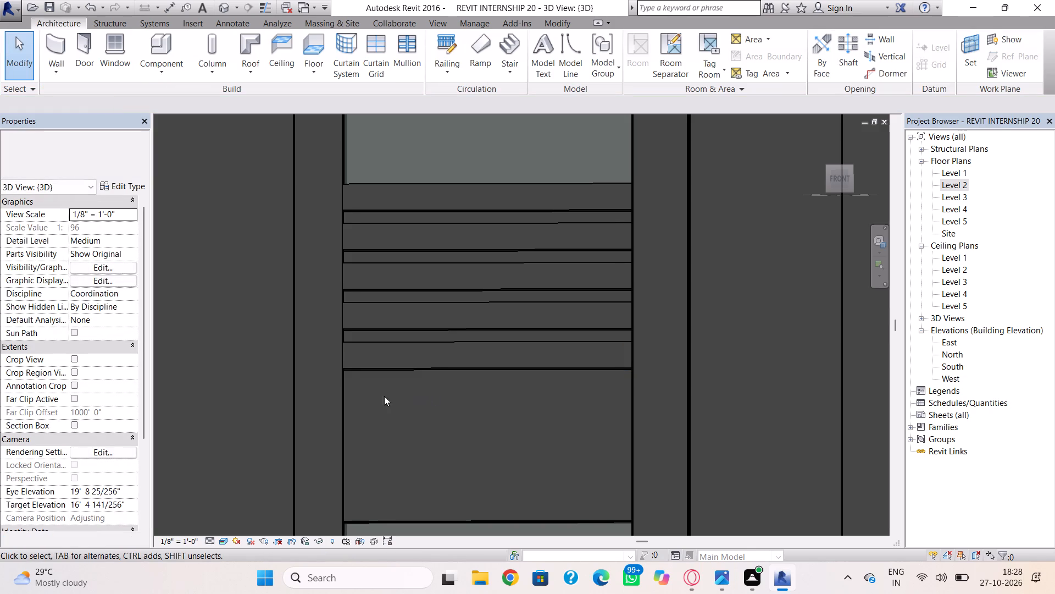
click(61, 79)
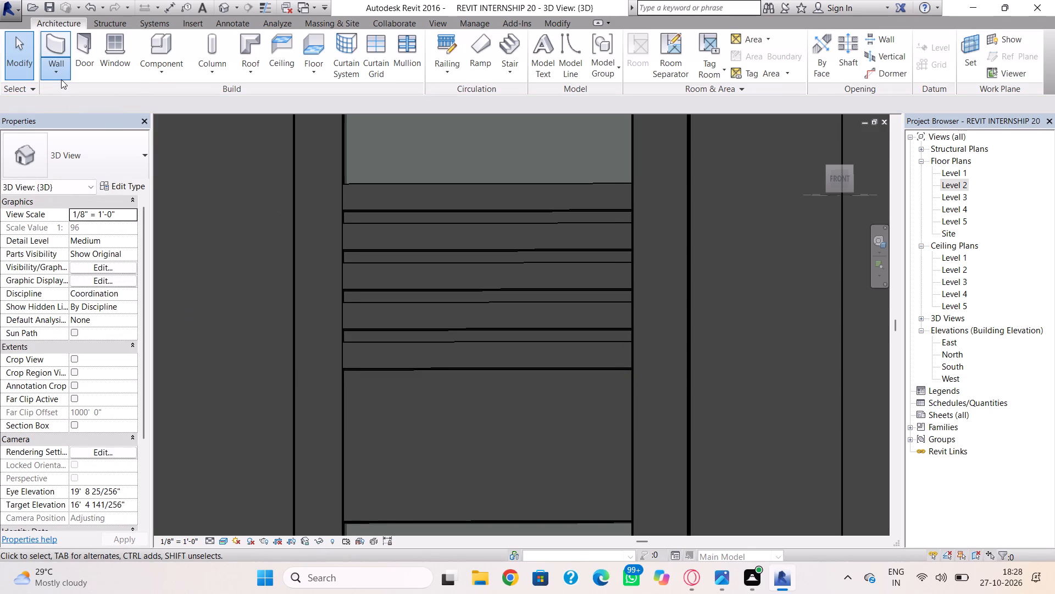
click(69, 175)
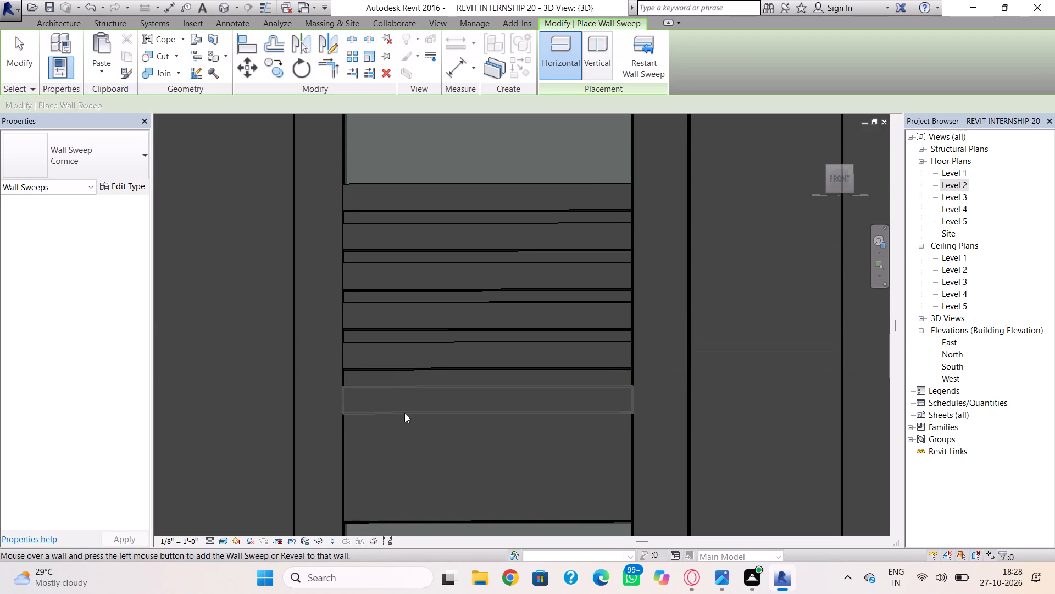
double_click(408, 409)
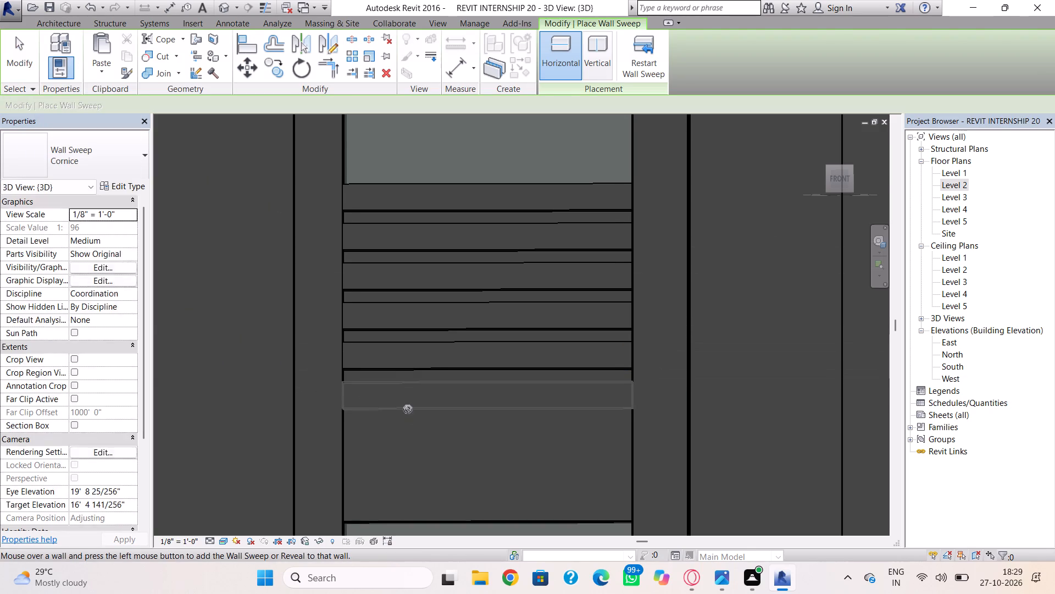
Place seventh and eighth horizontal Cornice wall sweeps down the Generic - 5" wall, about 10' 3" and 9' 5" above Level 2.
click(51, 73)
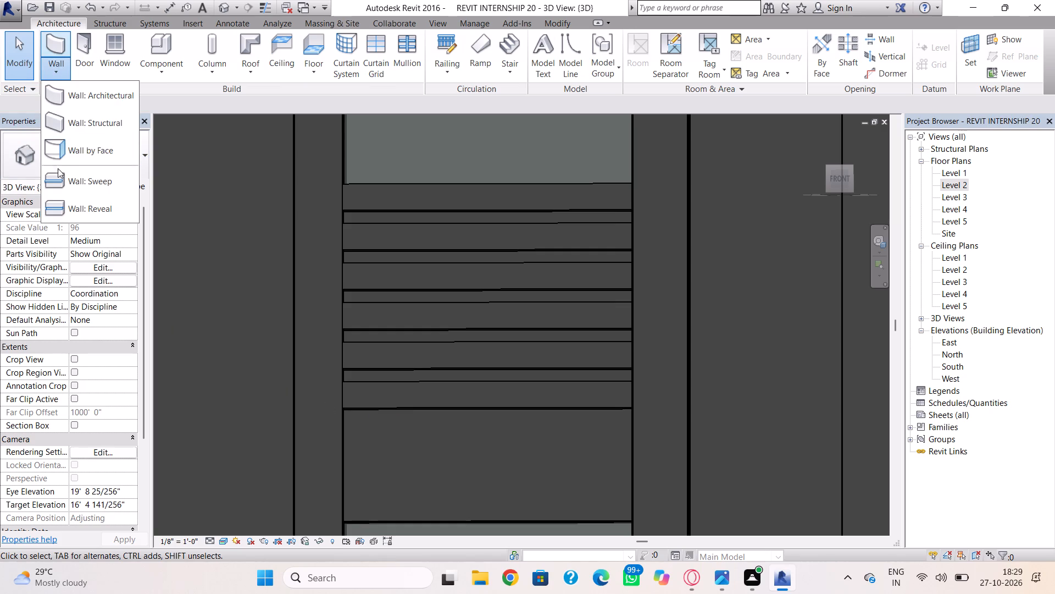
click(65, 186)
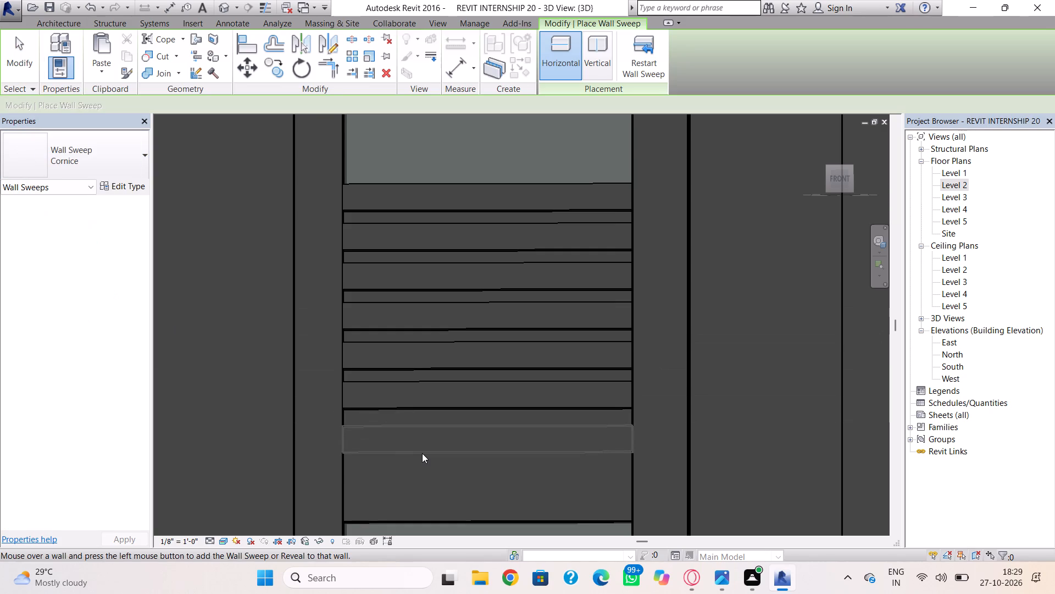
double_click(424, 449)
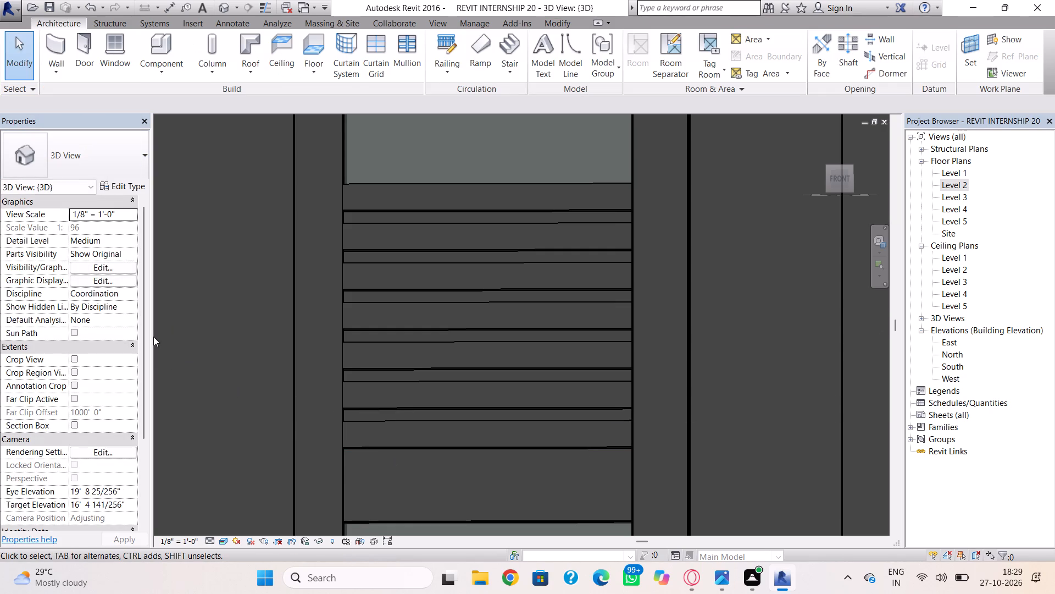
click(45, 69)
click(71, 177)
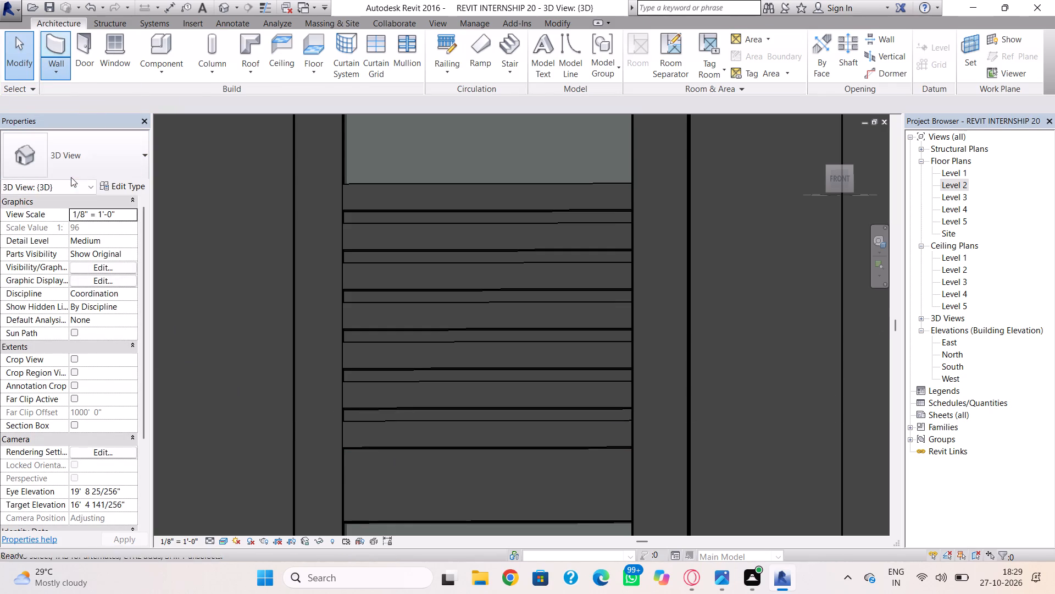
scroll(397, 397, down, 2)
middle_click(398, 346)
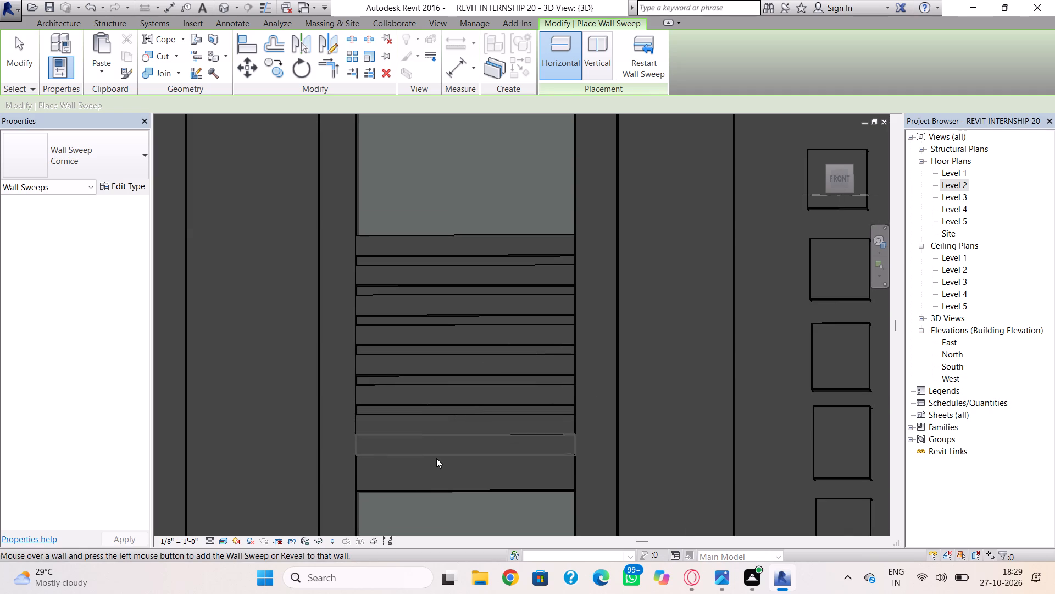
click(439, 470)
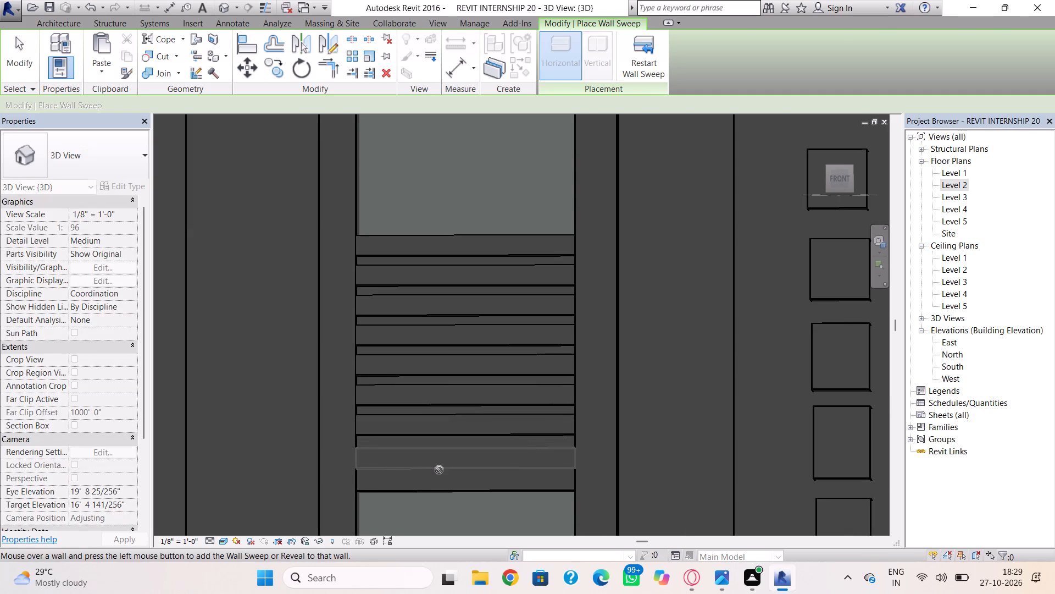
click(439, 470)
key(Escape)
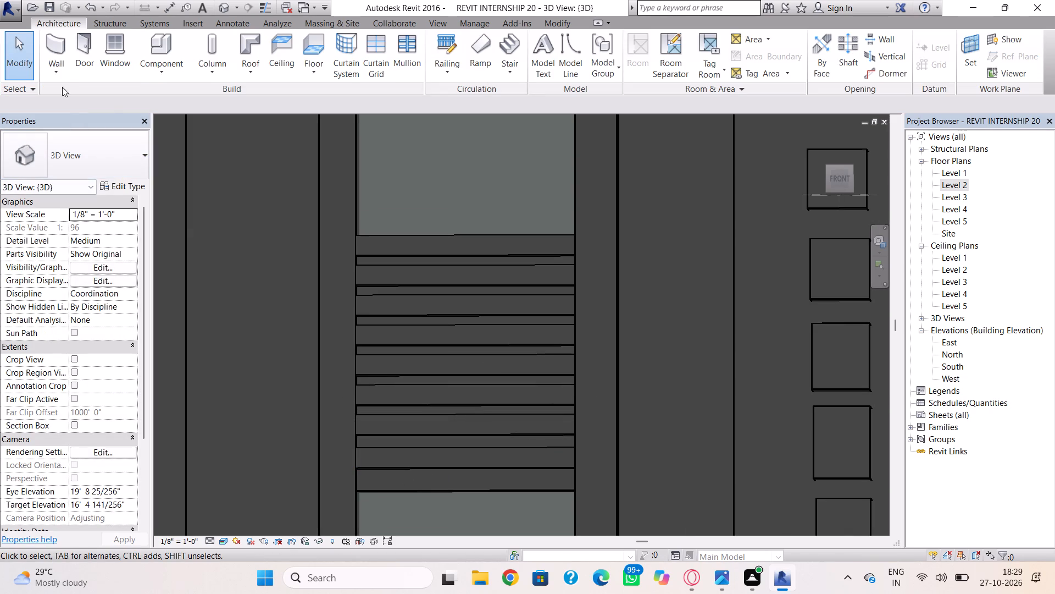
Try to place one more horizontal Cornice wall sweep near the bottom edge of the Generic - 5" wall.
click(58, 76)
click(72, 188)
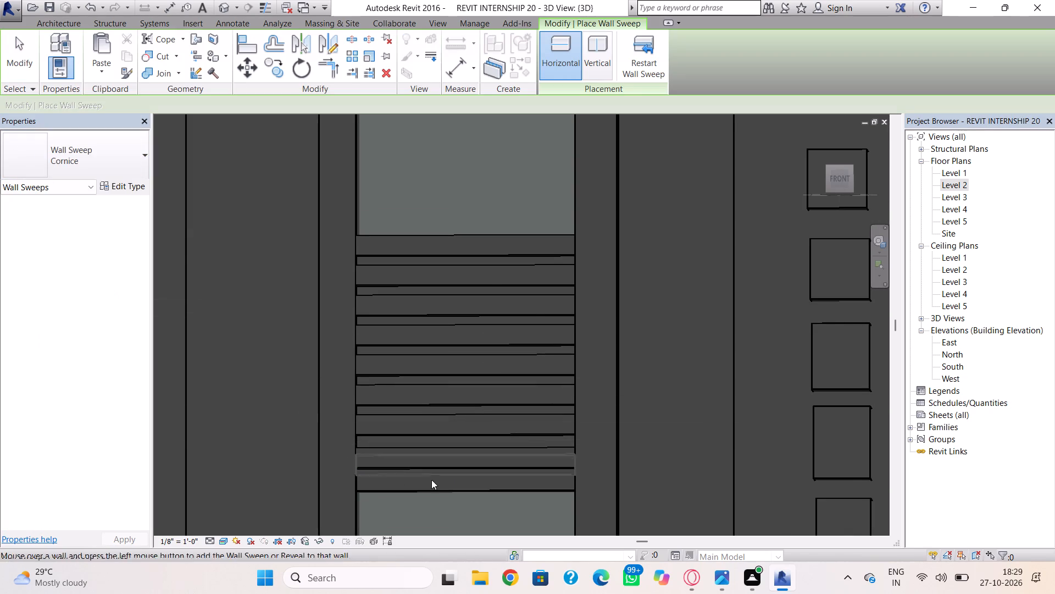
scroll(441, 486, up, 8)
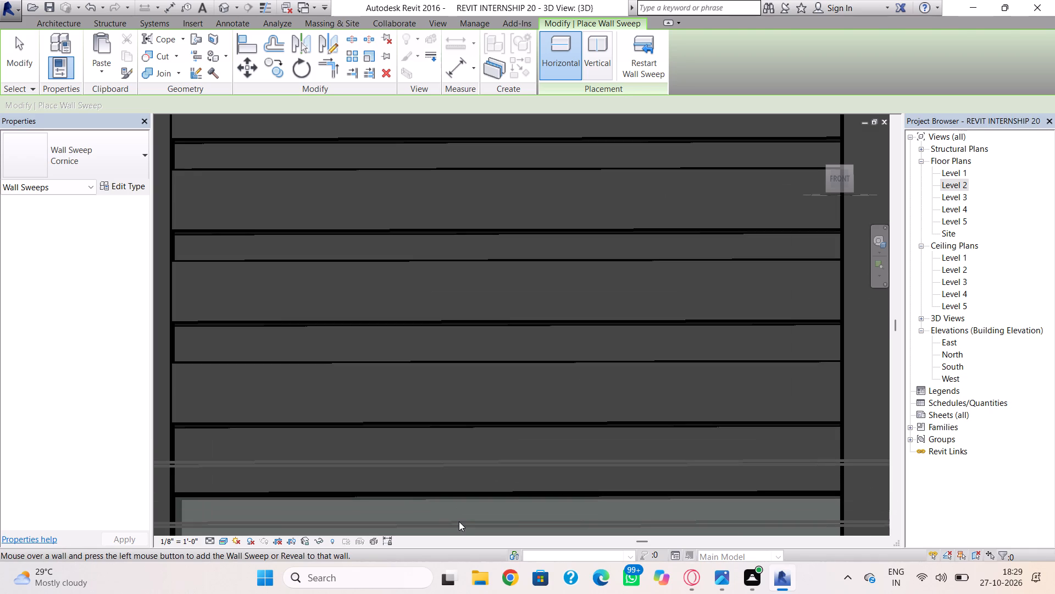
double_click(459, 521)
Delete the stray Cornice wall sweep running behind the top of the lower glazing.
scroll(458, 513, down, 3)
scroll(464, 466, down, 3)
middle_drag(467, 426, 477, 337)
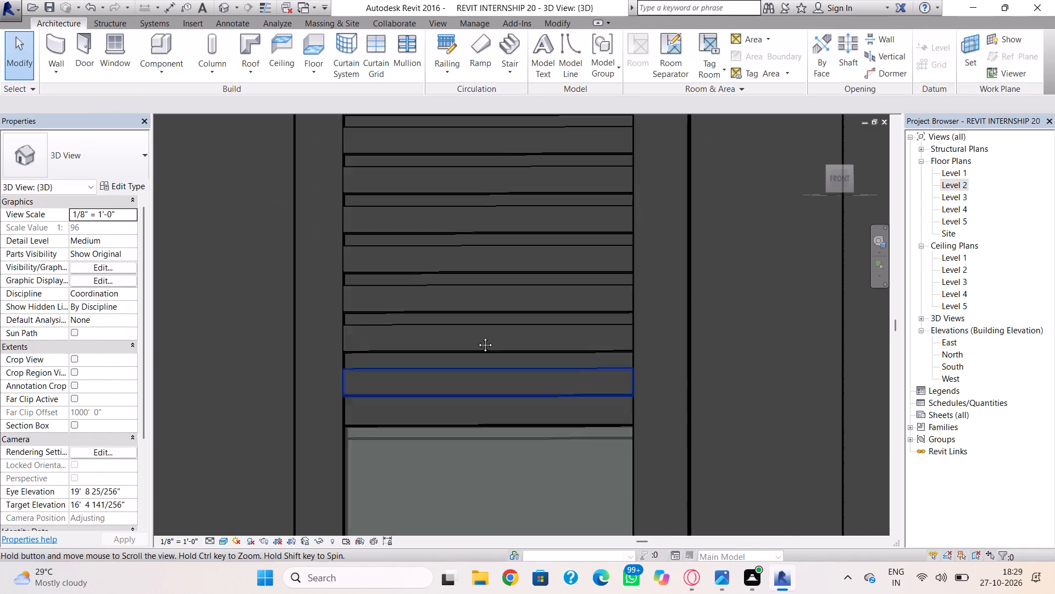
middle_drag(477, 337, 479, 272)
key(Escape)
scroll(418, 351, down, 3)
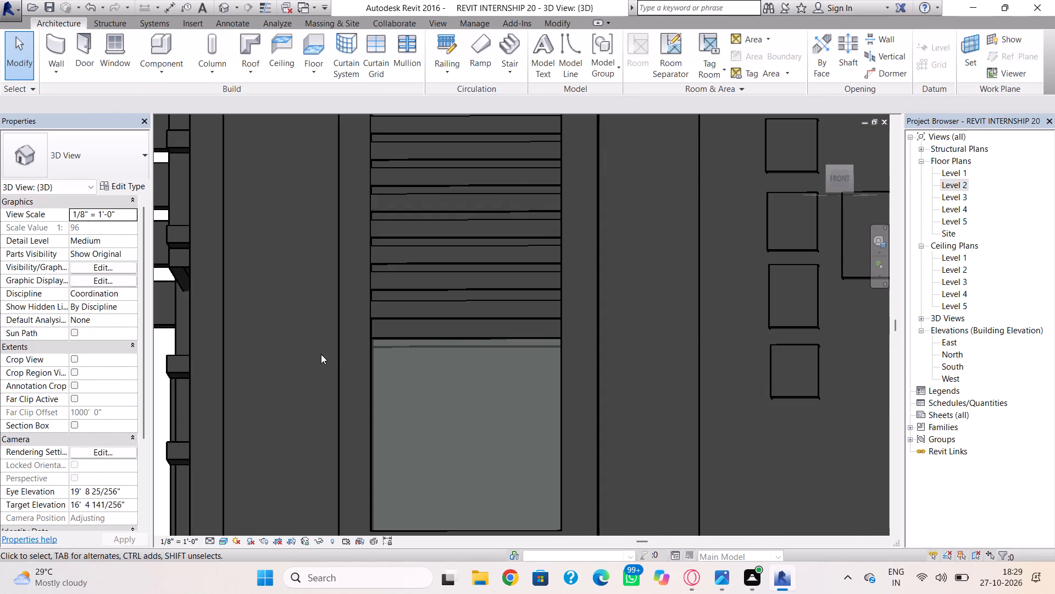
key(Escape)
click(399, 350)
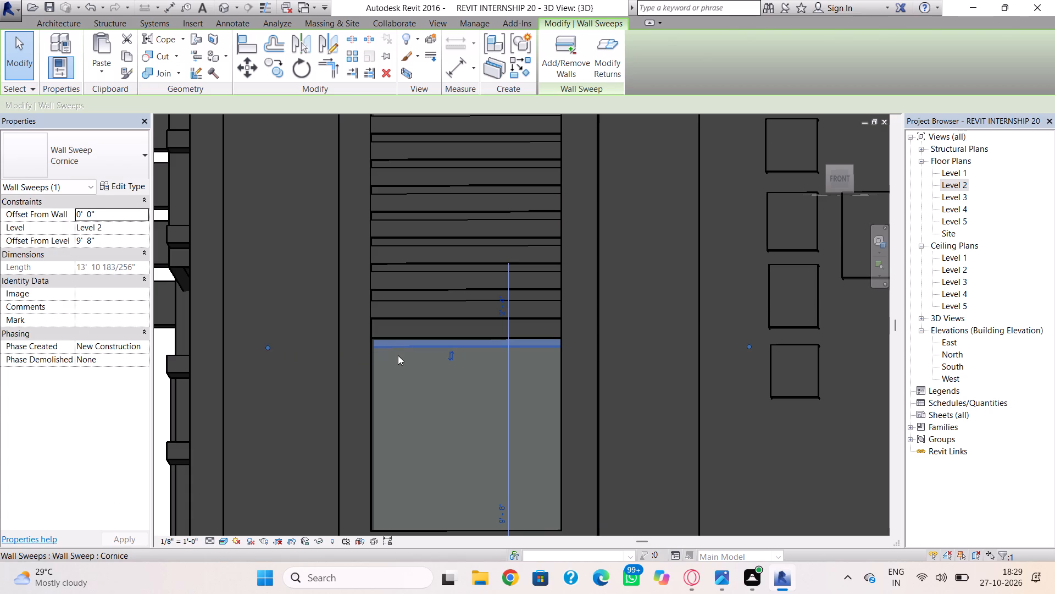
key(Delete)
Select the Cornice wall sweeps between the two glazings one after another to check their offsets from Level 2.
scroll(360, 337, down, 2)
middle_drag(364, 339, 381, 356)
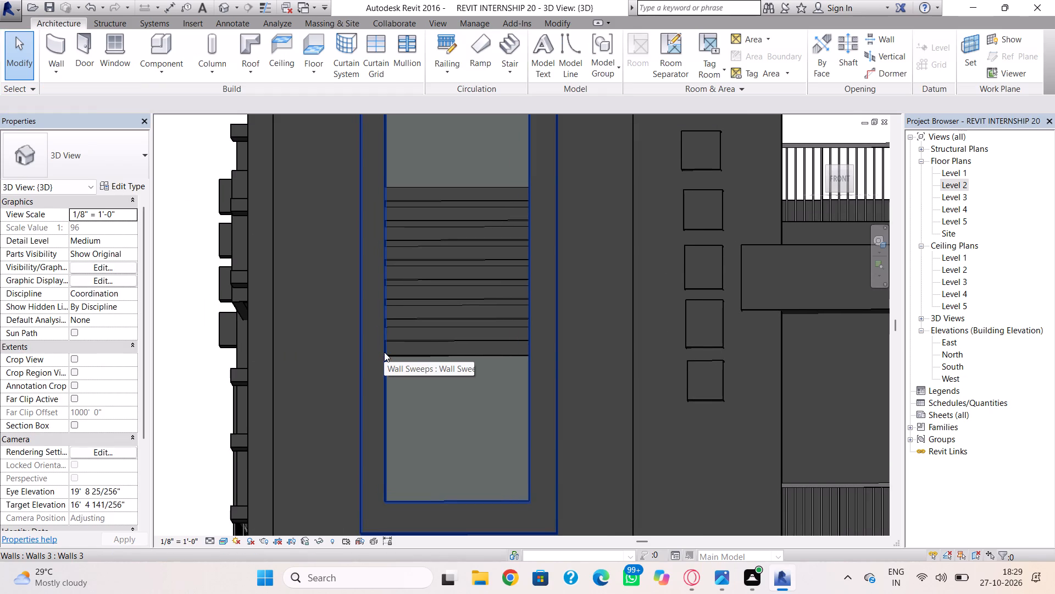
click(453, 207)
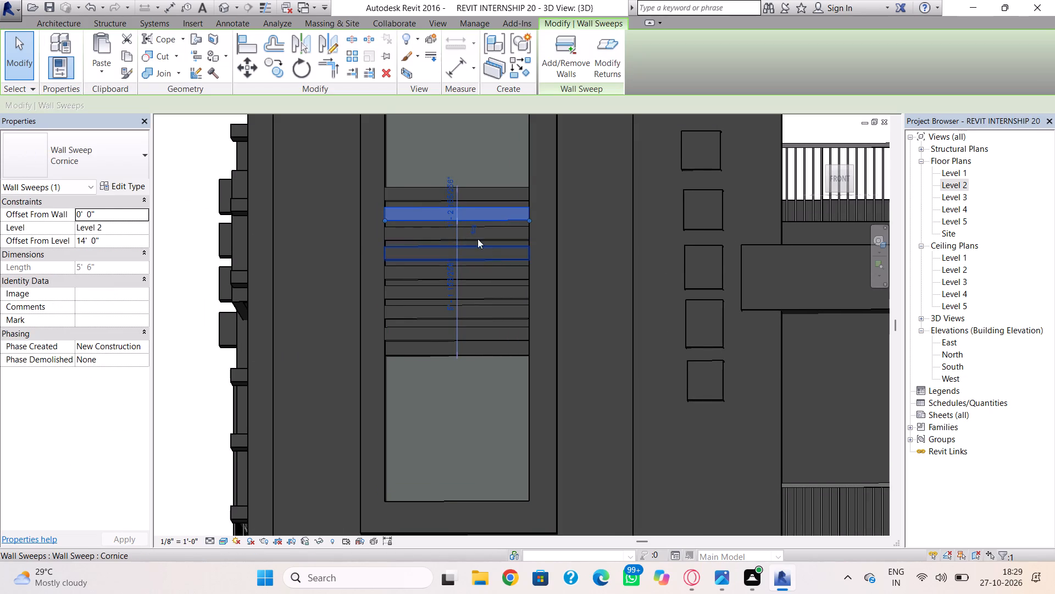
click(467, 190)
click(478, 212)
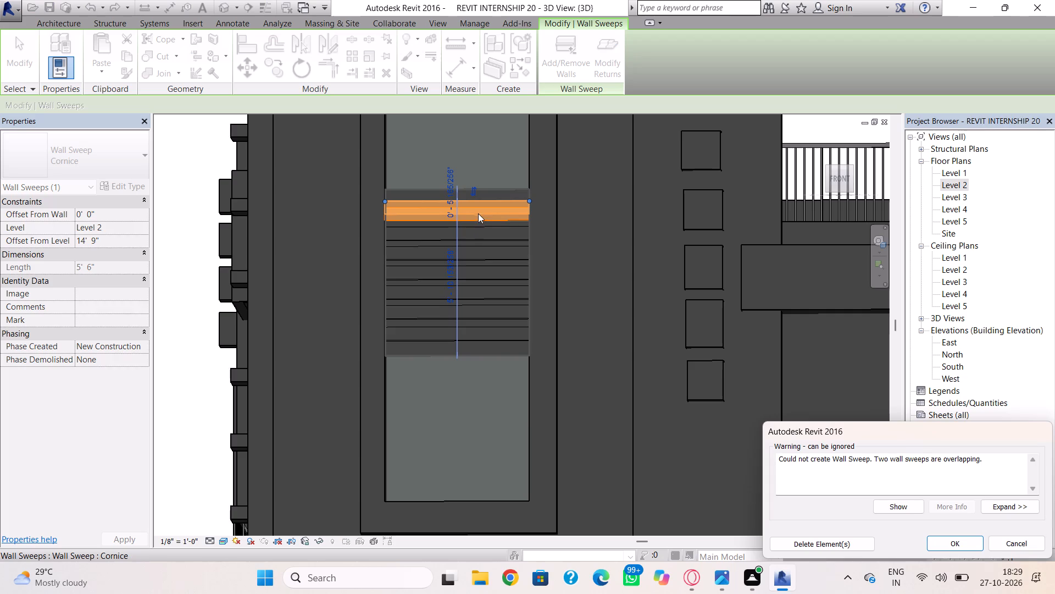
click(1016, 547)
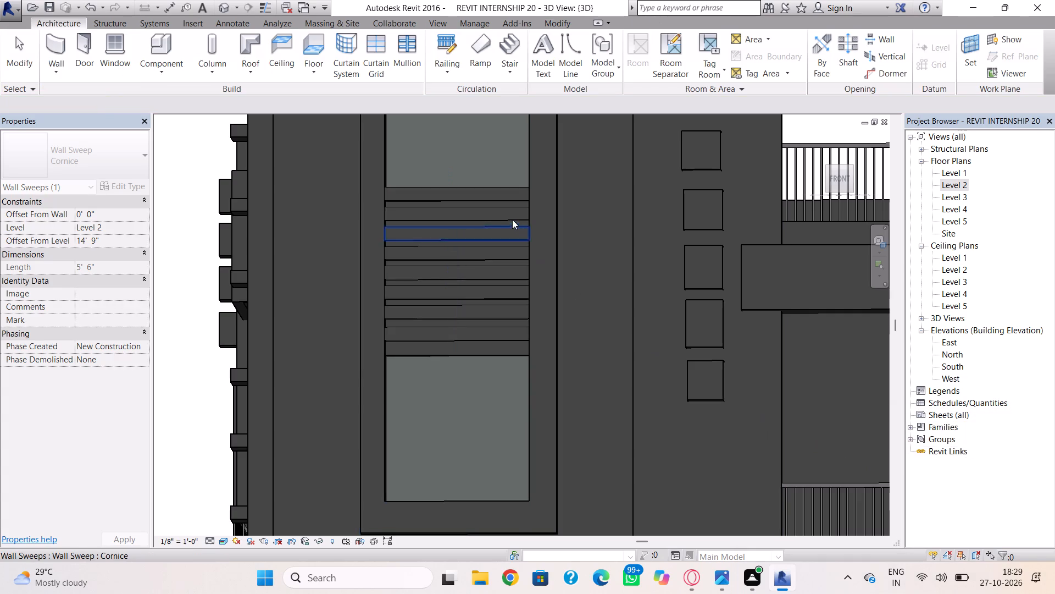
click(501, 197)
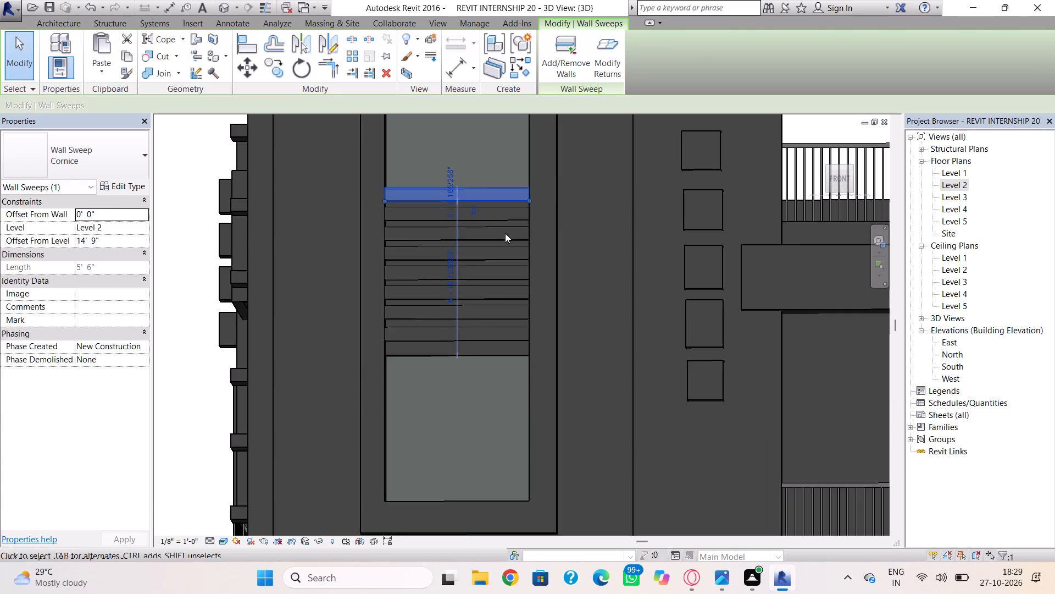
click(505, 233)
click(508, 215)
click(506, 231)
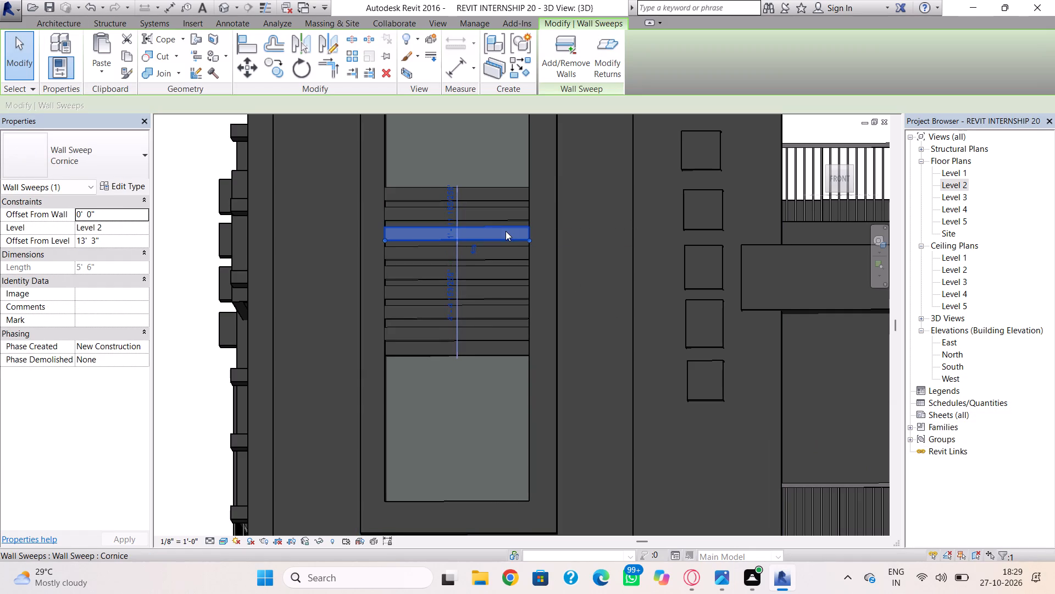
click(506, 257)
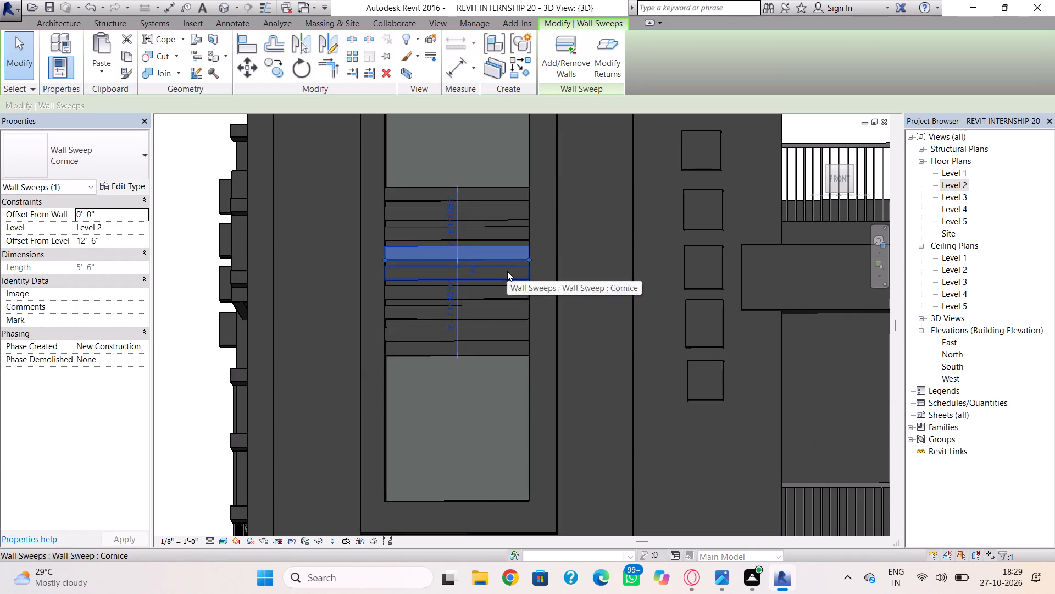
click(507, 271)
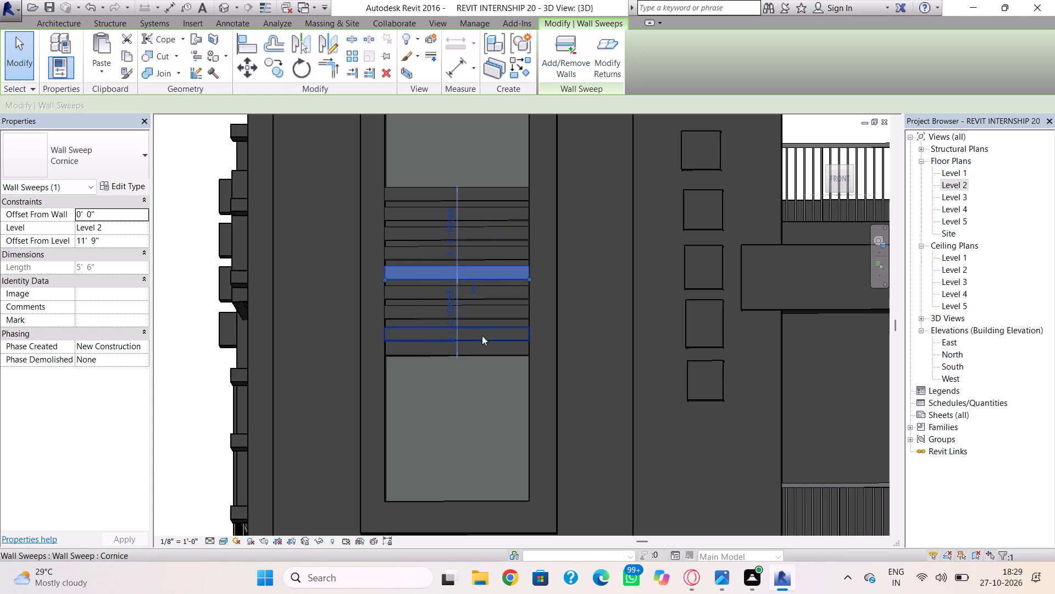
click(482, 345)
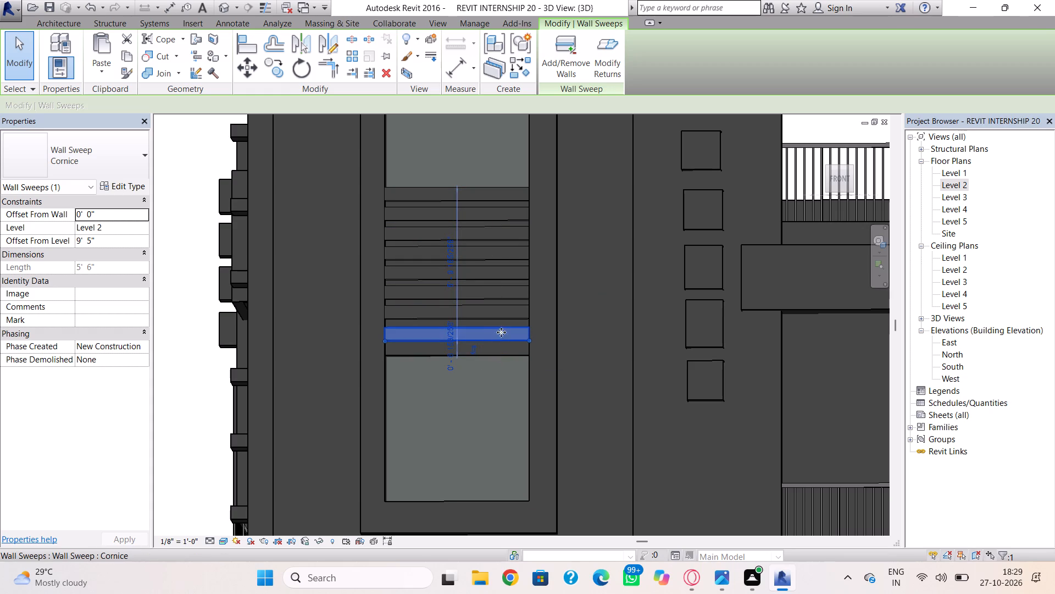
click(502, 320)
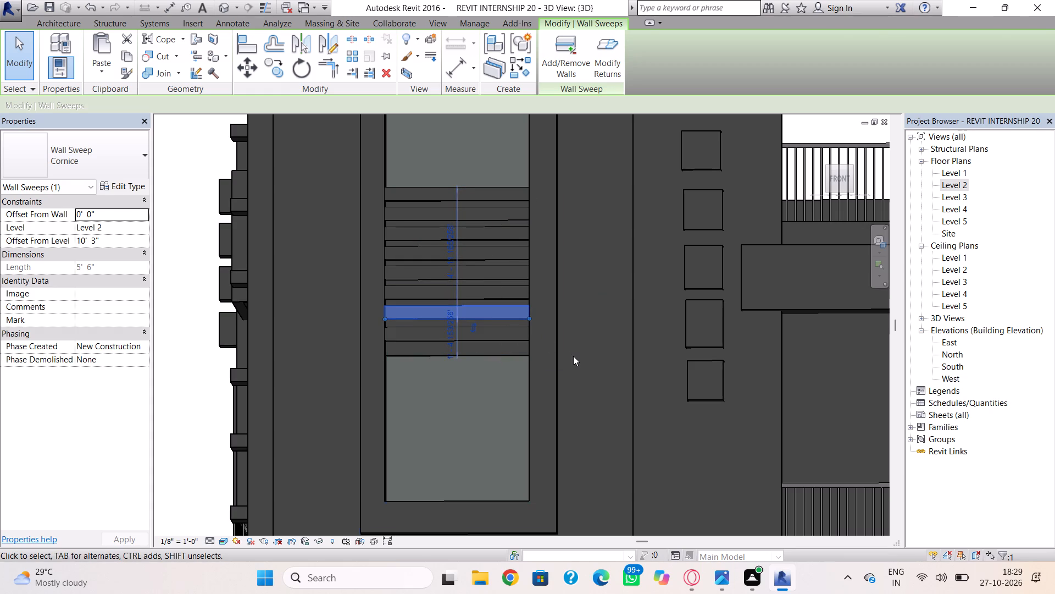
click(573, 356)
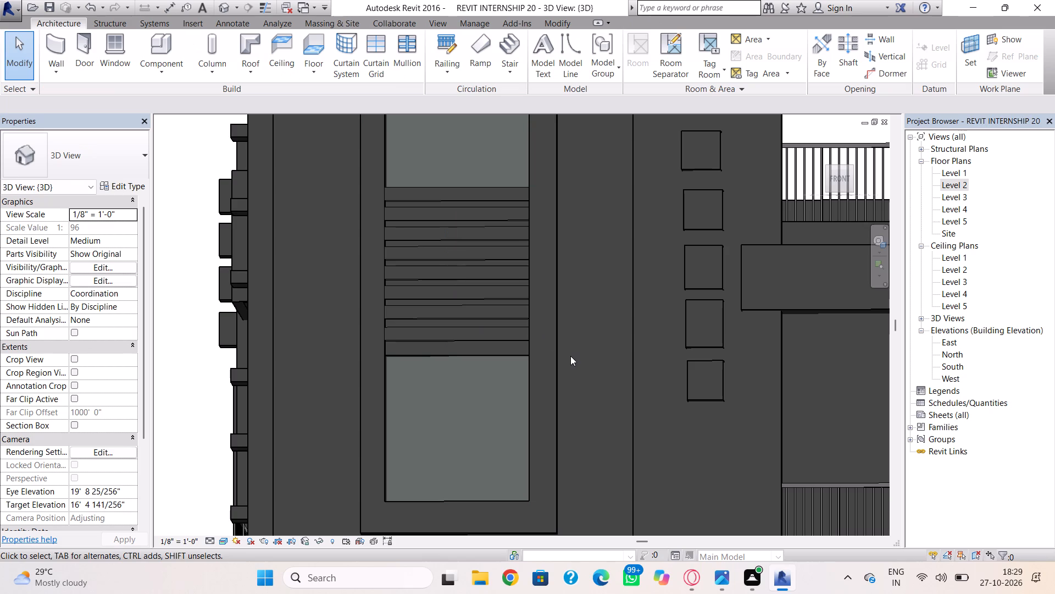
Select the in-place wall with five square blocks beside the tower and shrink the top block by raising its bottom edge and narrowing its width.
scroll(658, 355, down, 4)
middle_drag(659, 355, 643, 378)
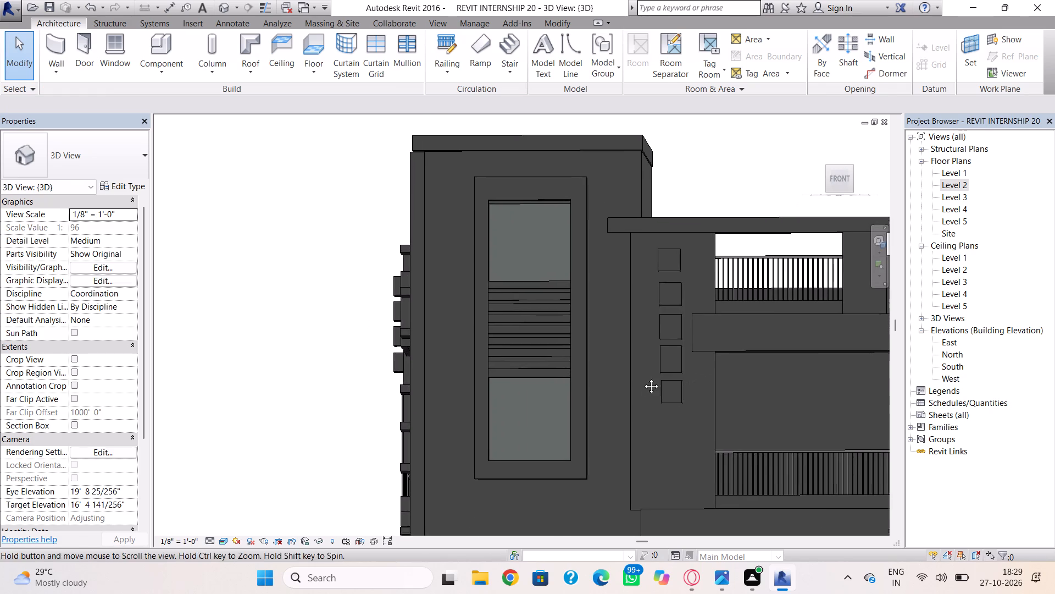
middle_drag(643, 378, 643, 378)
scroll(669, 367, up, 4)
middle_drag(667, 353, 592, 388)
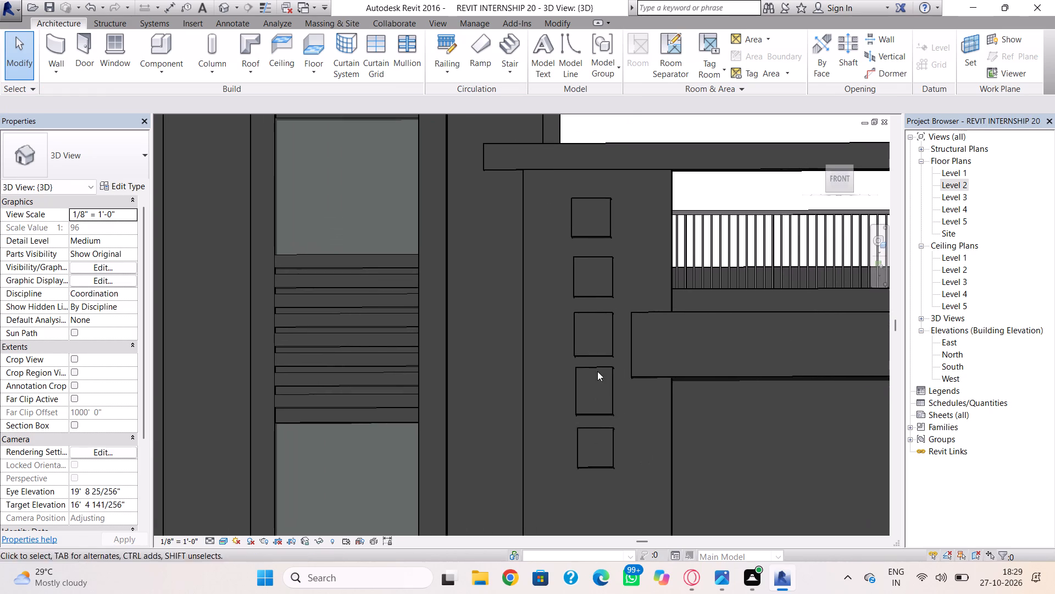
click(613, 223)
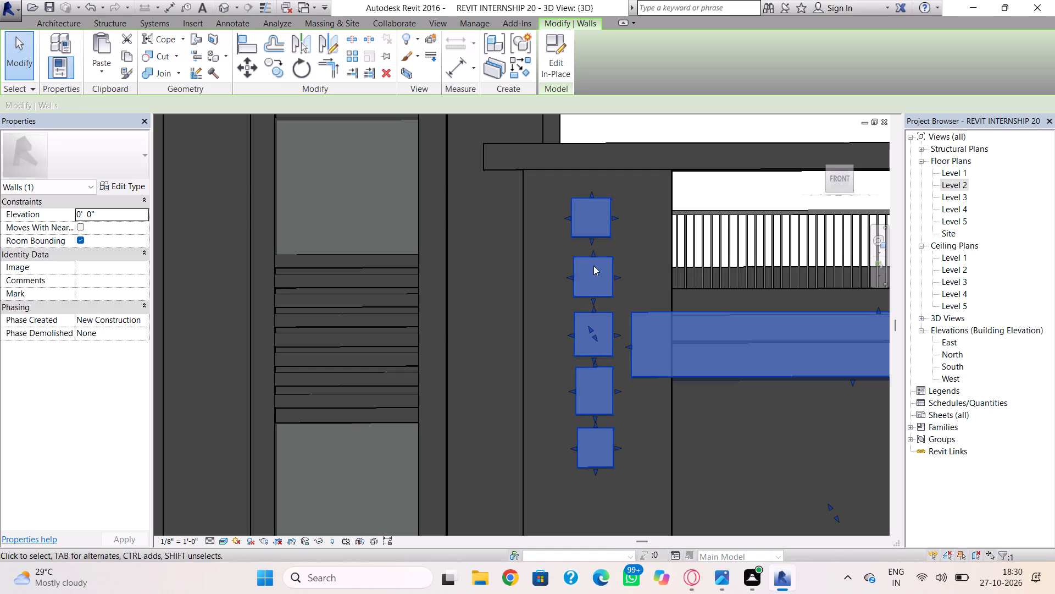
scroll(598, 236, up, 2)
drag(589, 241, 591, 228)
drag(591, 260, 591, 251)
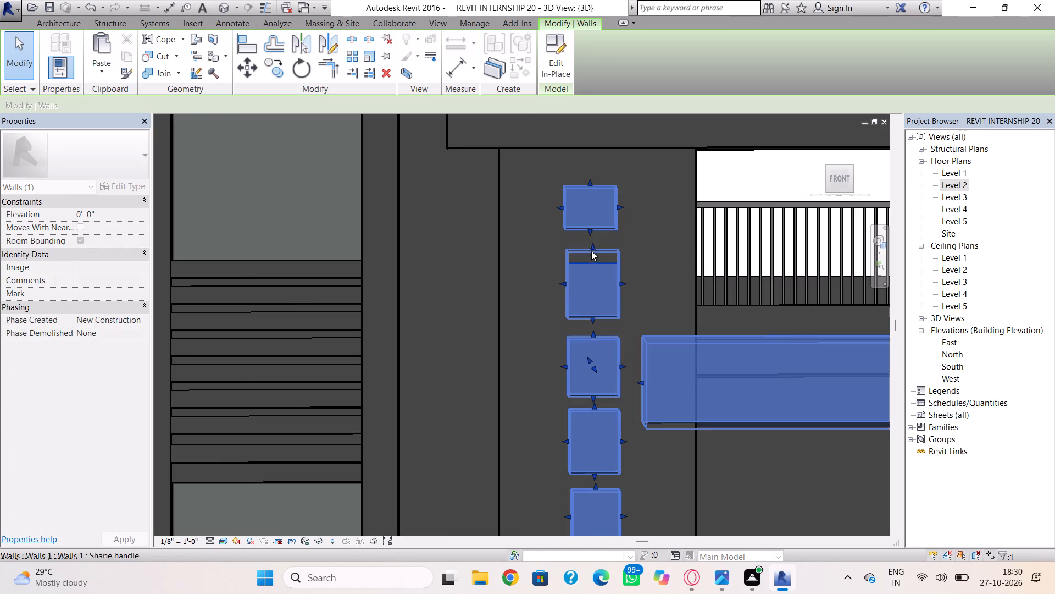
drag(618, 211, 608, 213)
Reshape the second block from the top into a smaller square beneath the top one, aligning its side edges and raising its bottom edge.
drag(564, 281, 567, 263)
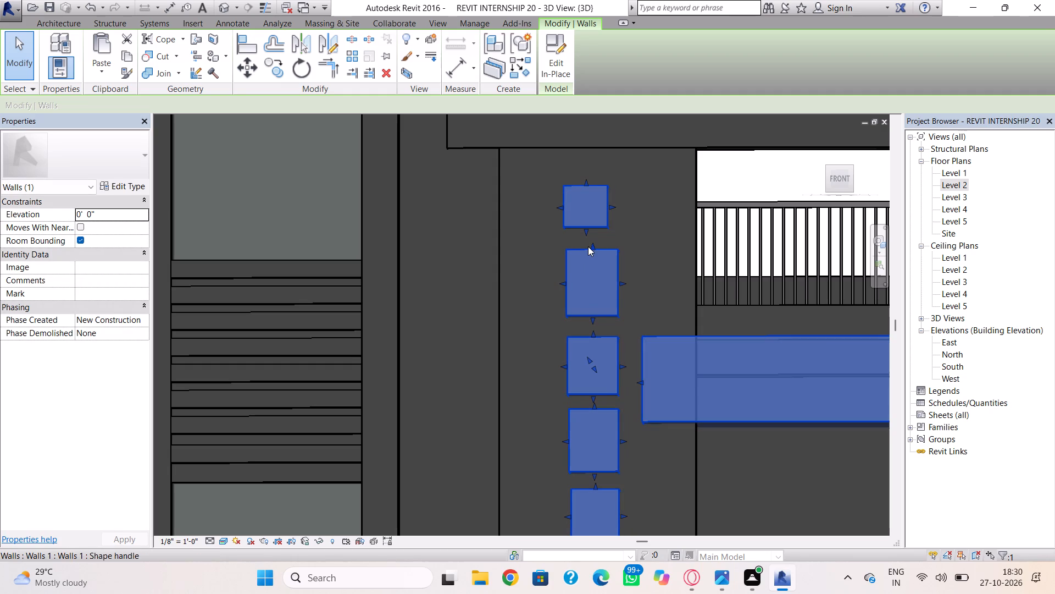
drag(624, 280, 615, 282)
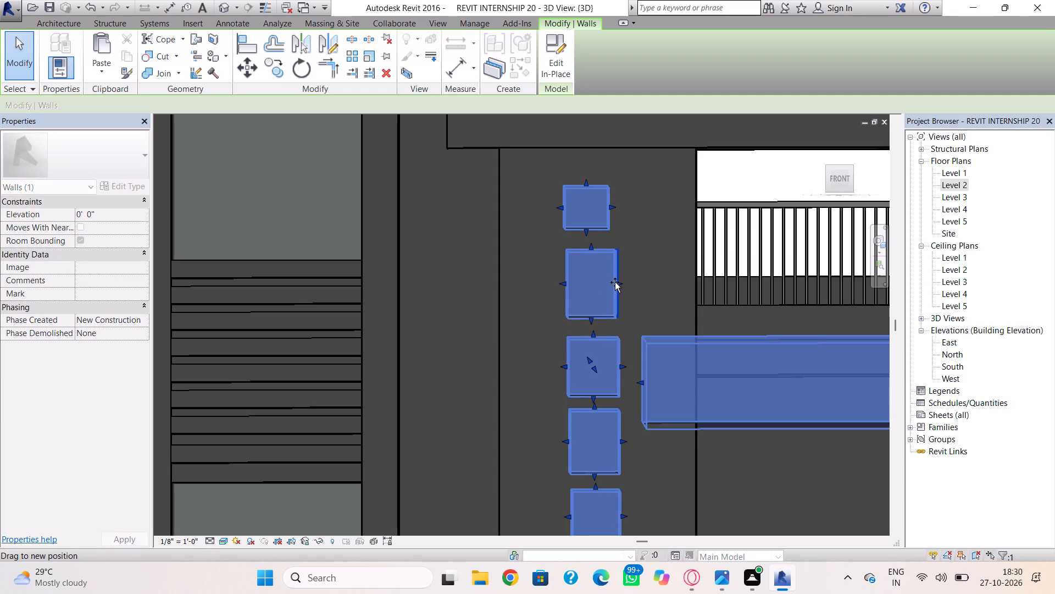
drag(615, 282, 613, 282)
click(563, 282)
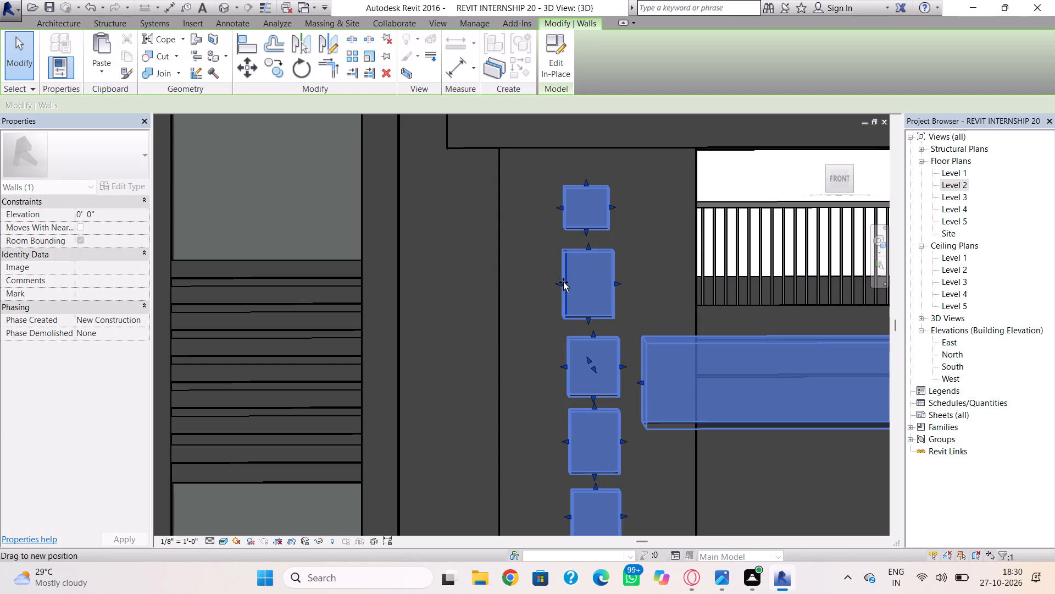
click(563, 282)
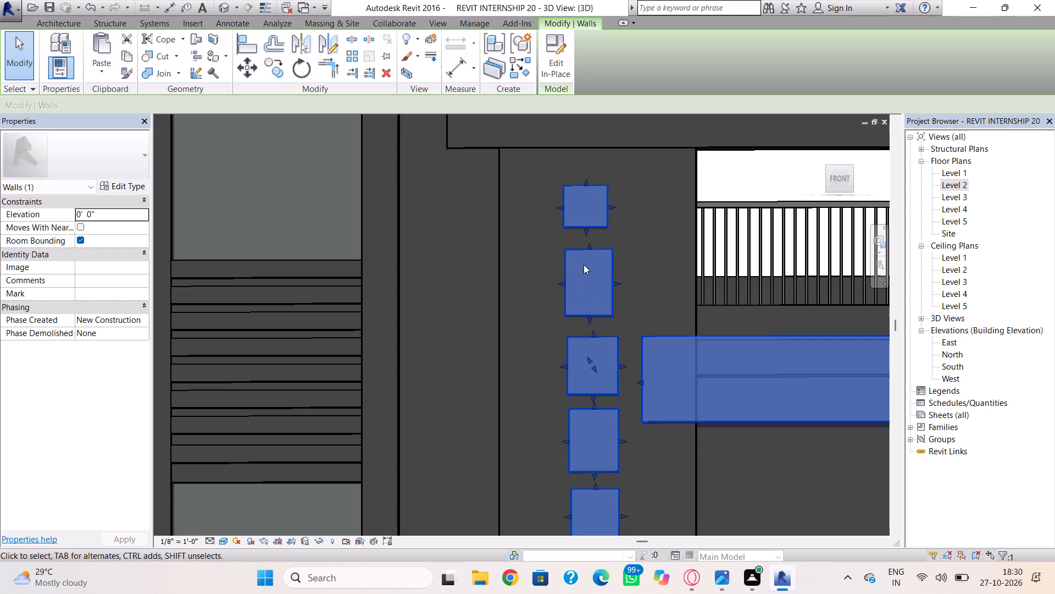
click(588, 248)
drag(586, 316, 585, 295)
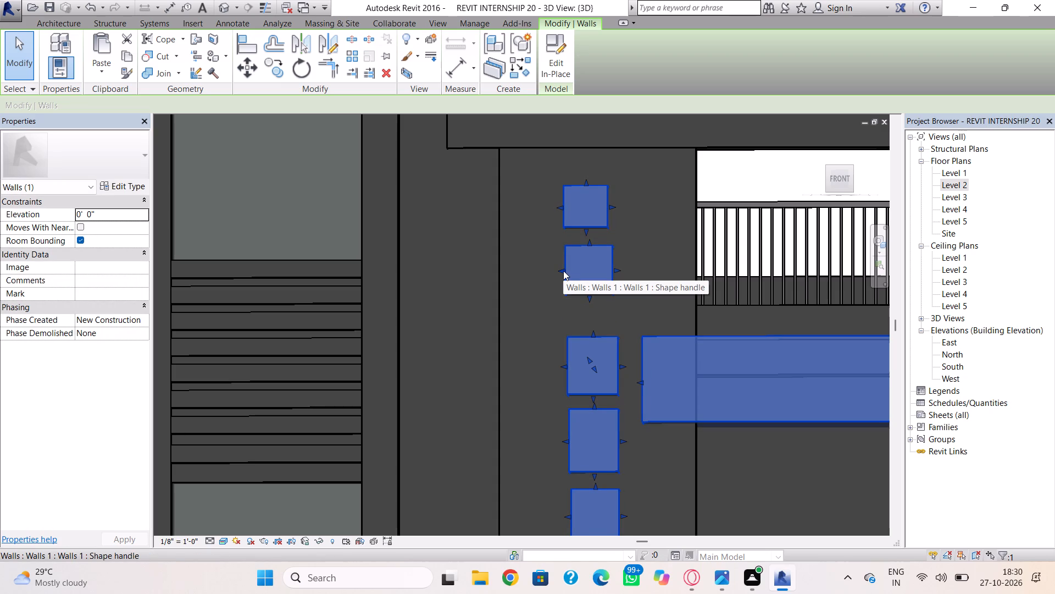
click(561, 271)
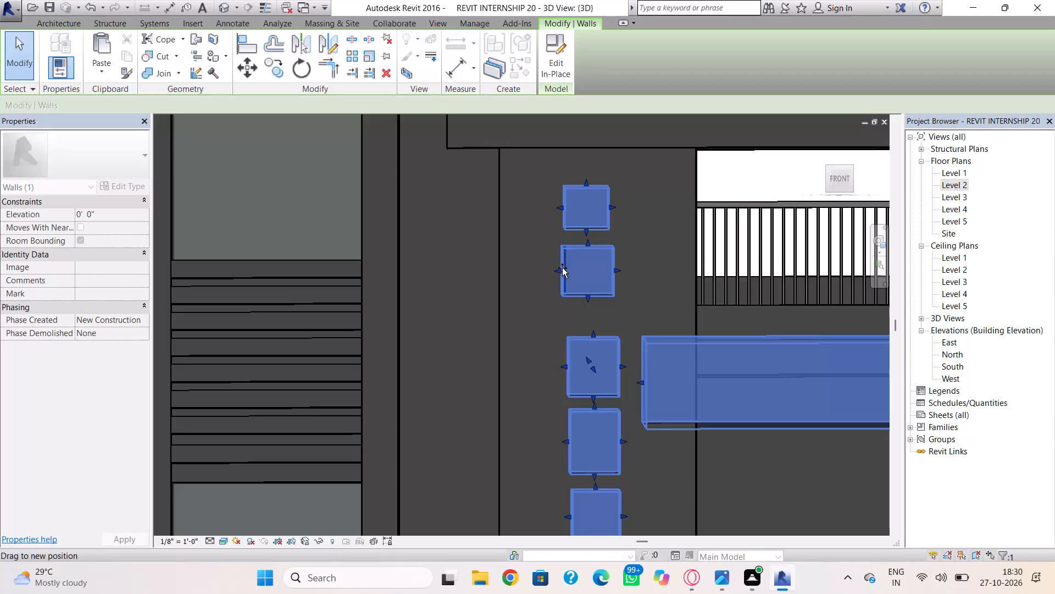
drag(586, 300, 586, 291)
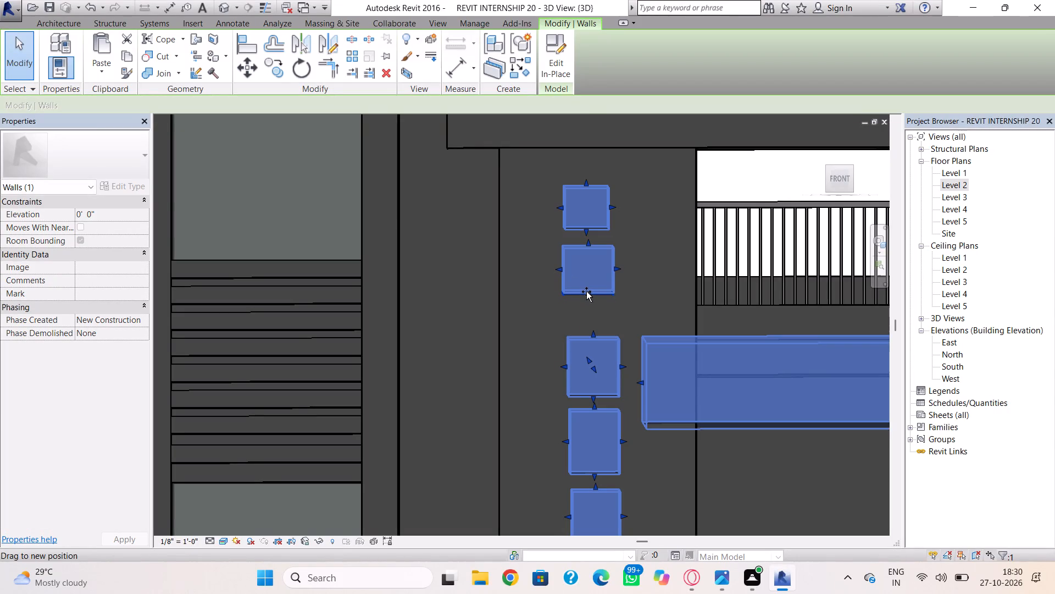
drag(586, 291, 586, 285)
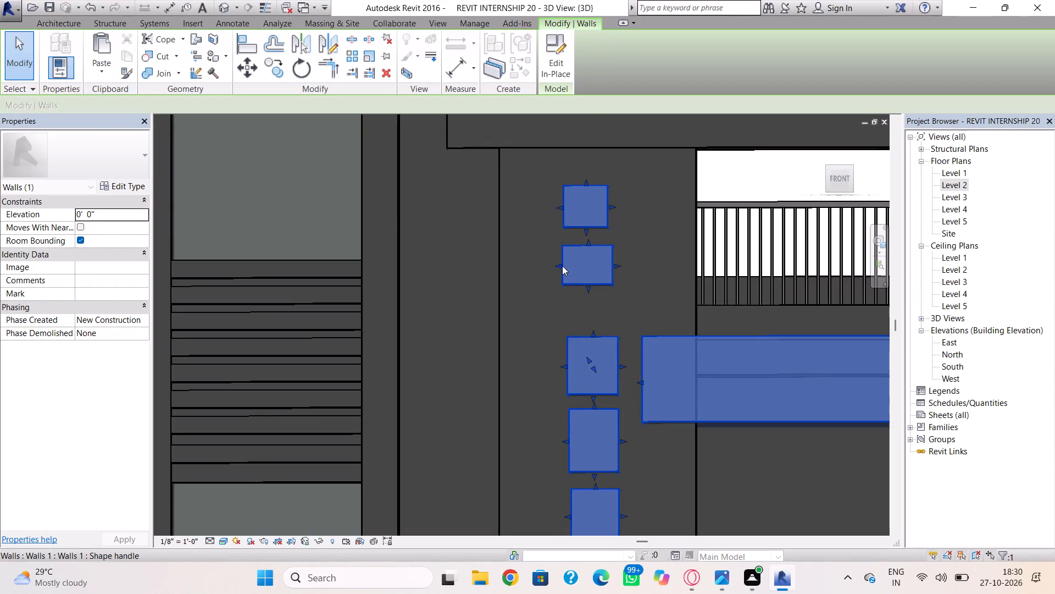
click(562, 265)
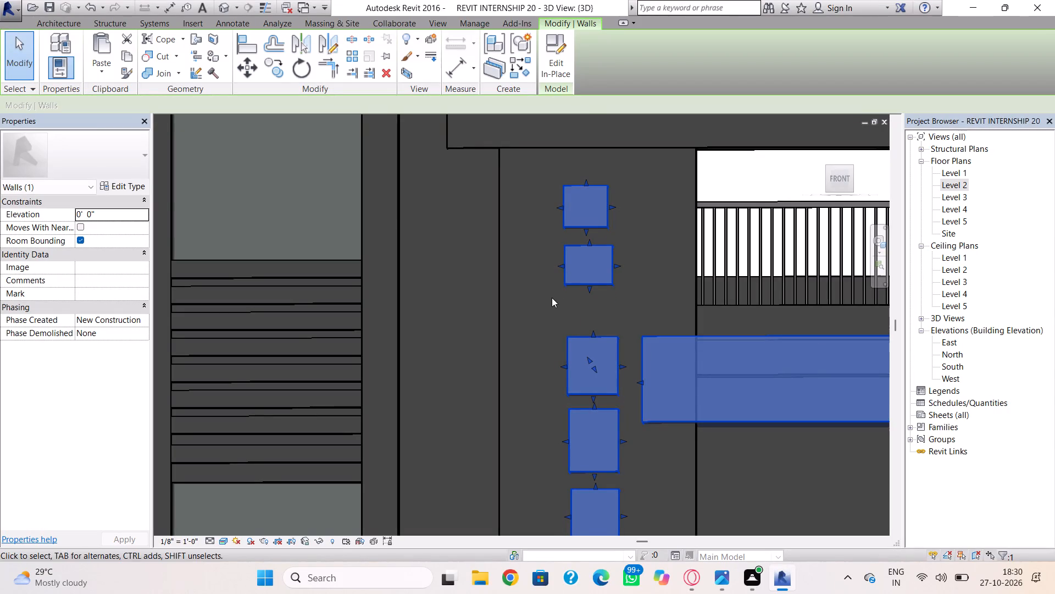
click(614, 273)
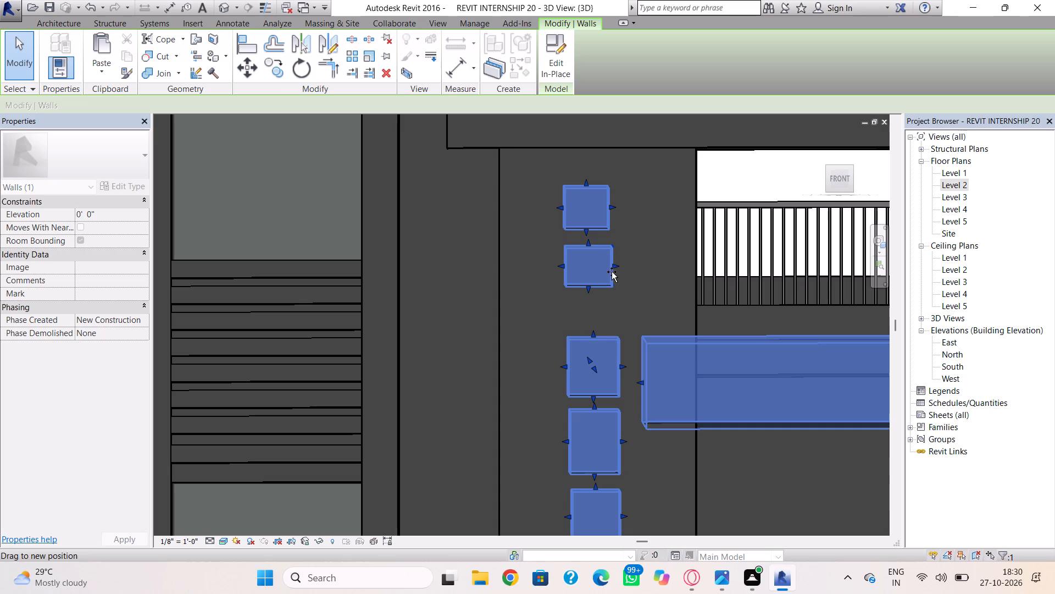
click(628, 272)
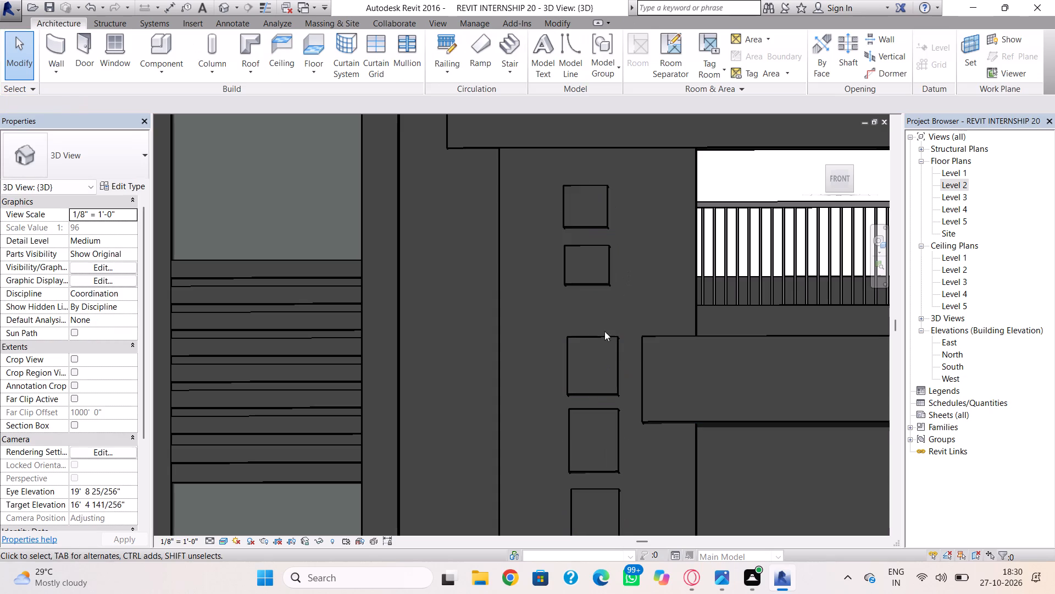
Raise the middle block's top and bottom edges and narrow it to match the spacing, size and alignment of the two blocks above.
click(589, 343)
drag(589, 332, 588, 316)
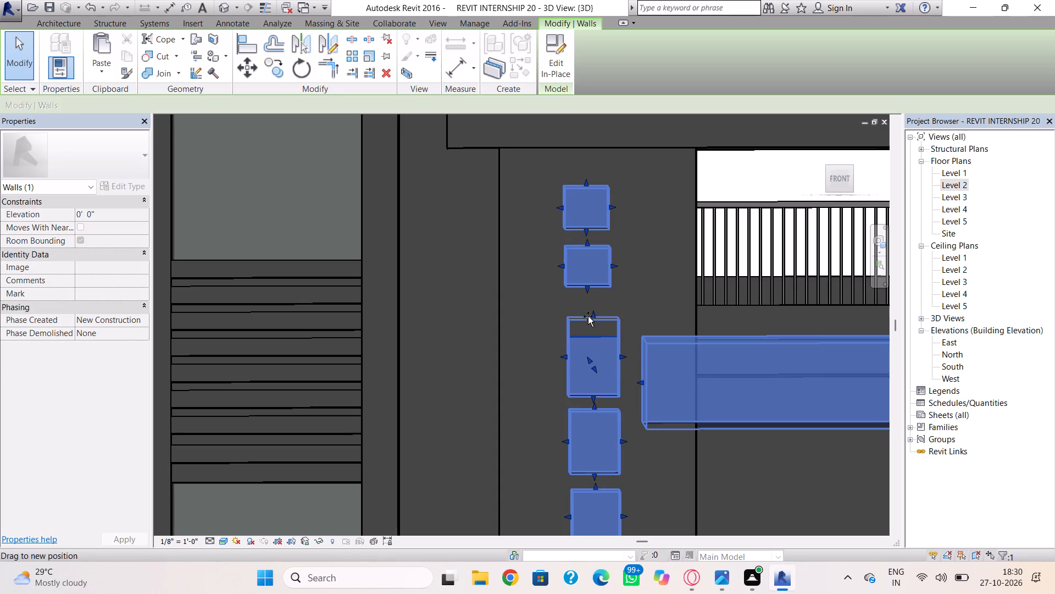
drag(588, 316, 587, 302)
click(567, 348)
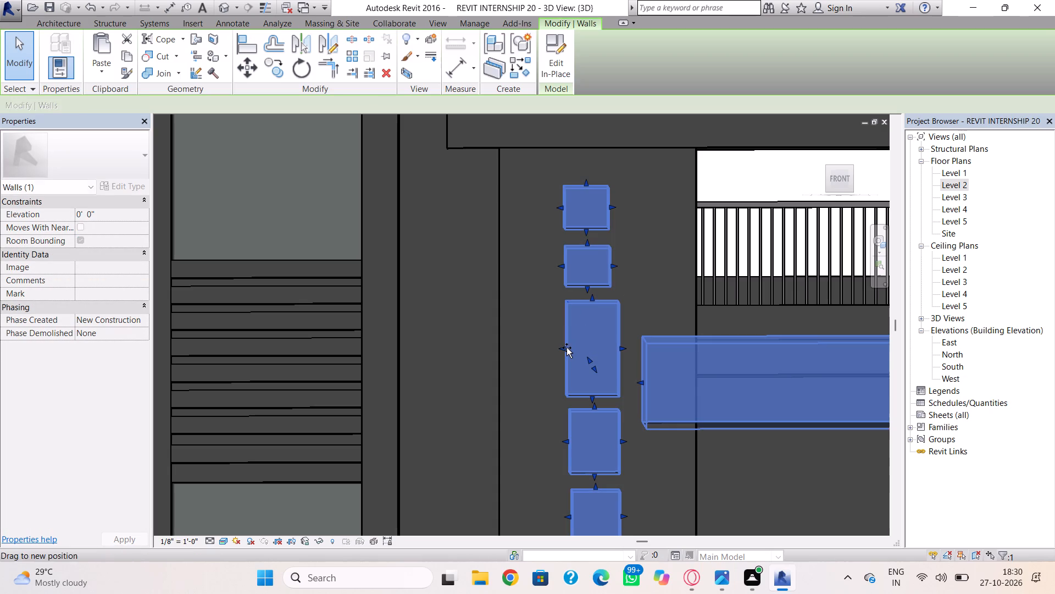
drag(591, 396, 591, 393)
drag(591, 393, 590, 344)
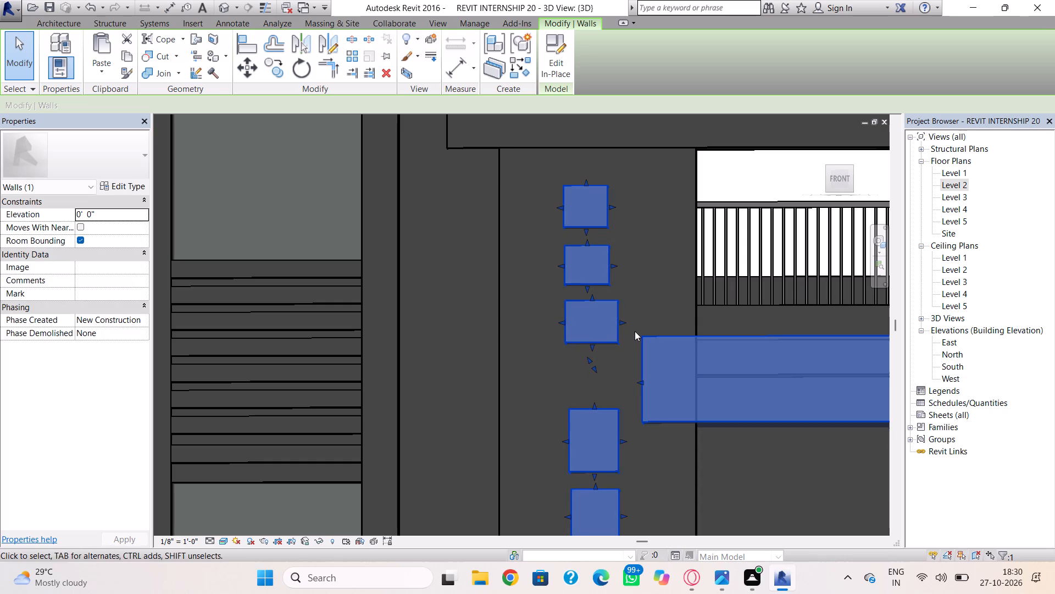
drag(627, 322, 614, 322)
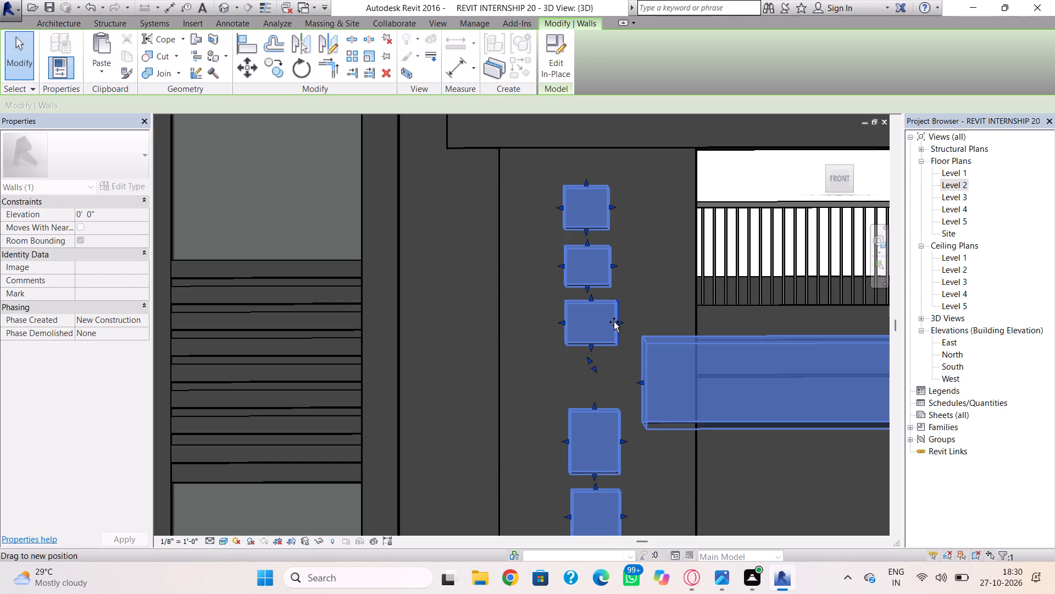
drag(614, 322, 612, 320)
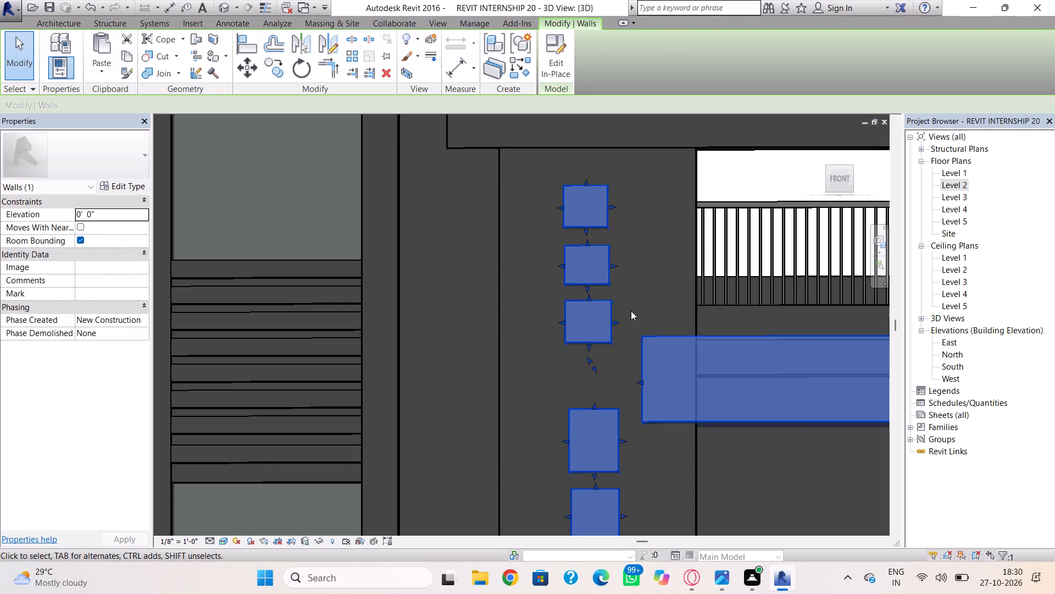
click(631, 311)
Fine-tune the right edges of the top and second blocks to line up with the middle block.
click(601, 227)
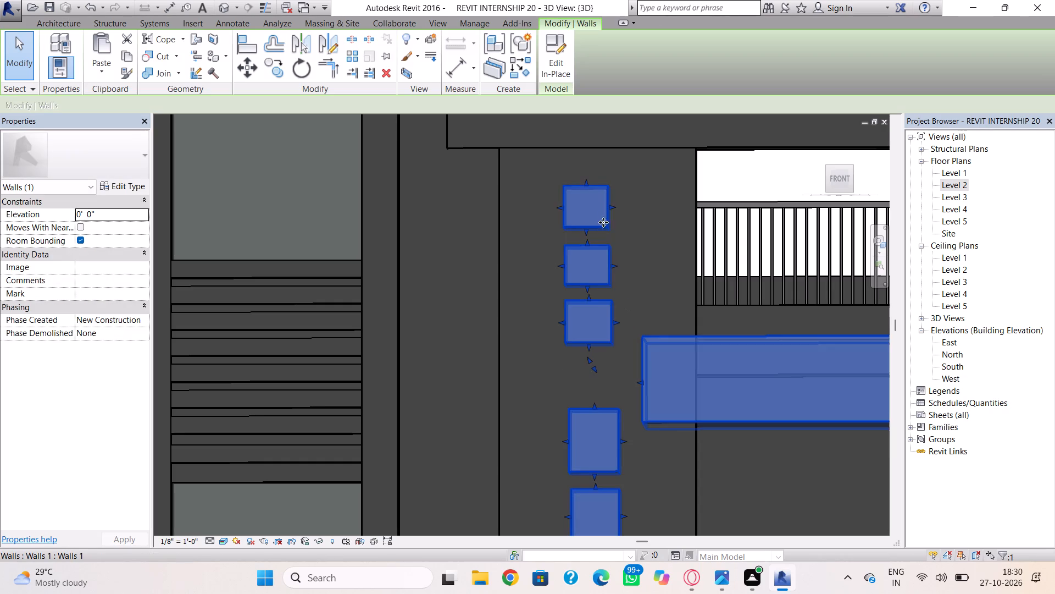
click(610, 213)
click(625, 233)
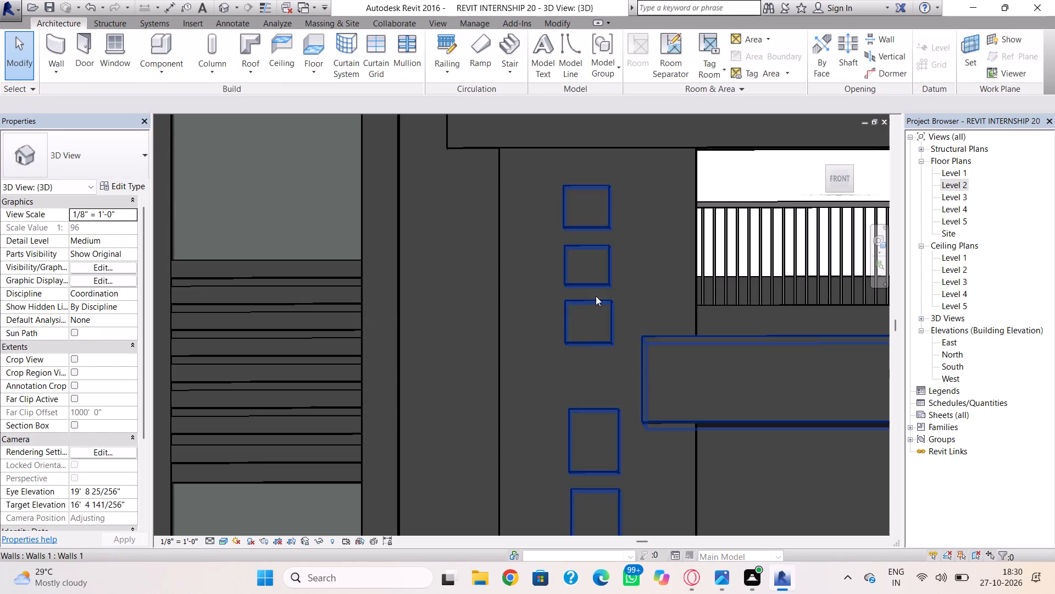
click(613, 267)
click(613, 267)
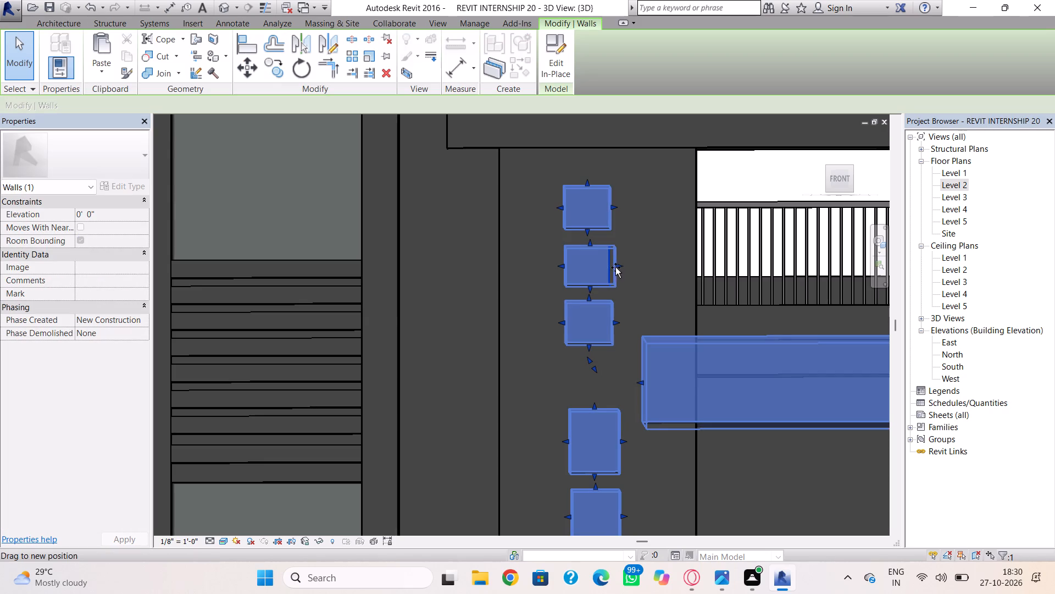
click(634, 278)
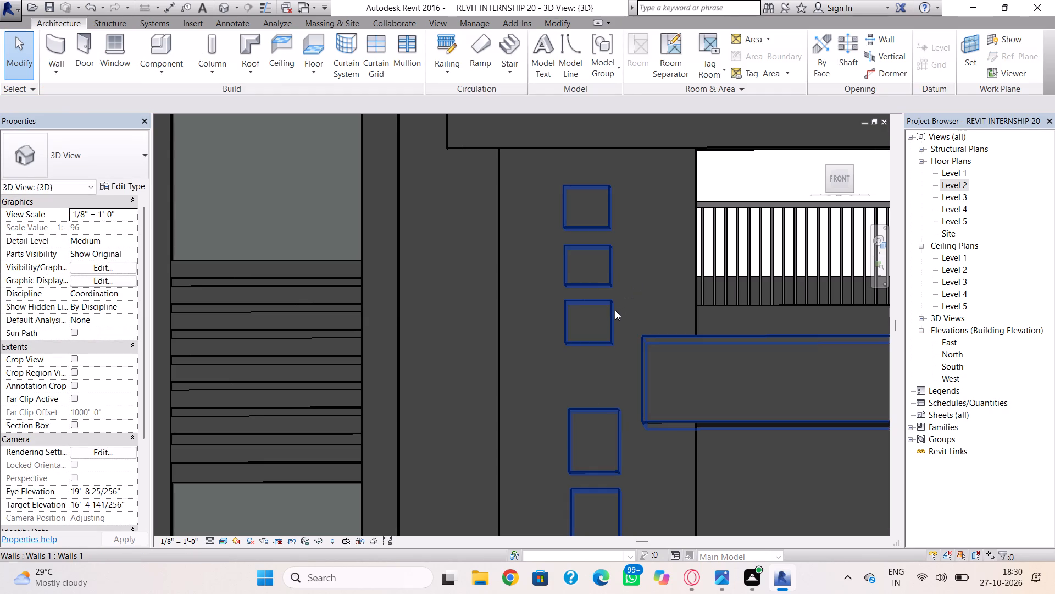
Raise the fourth block's top and bottom edges and align its sides, forming a matching square close below the middle block.
middle_drag(590, 345, 588, 333)
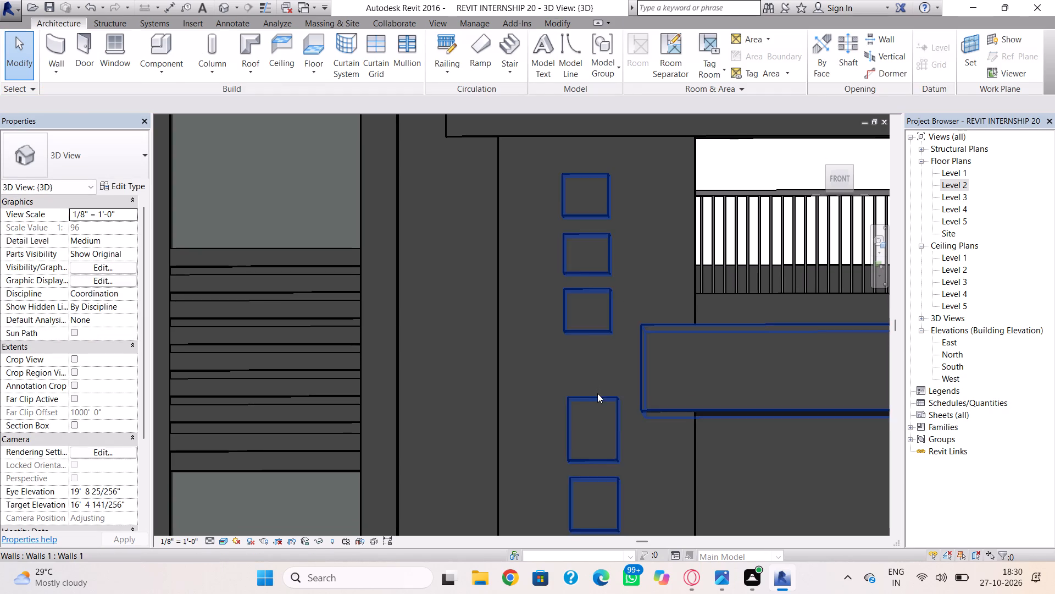
click(597, 395)
drag(593, 391, 591, 349)
click(562, 402)
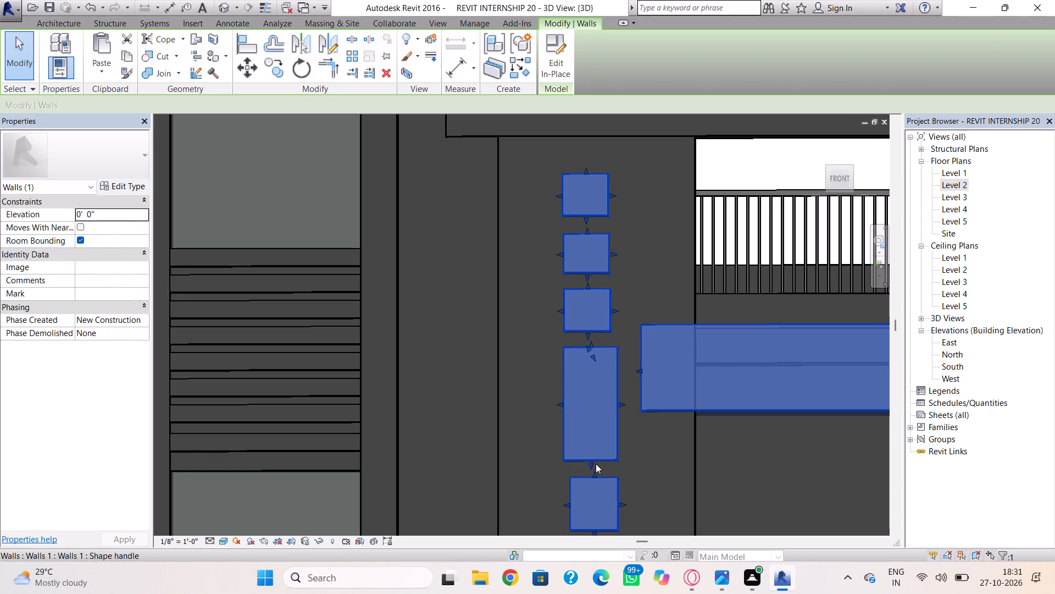
drag(596, 463, 592, 393)
drag(622, 372, 614, 370)
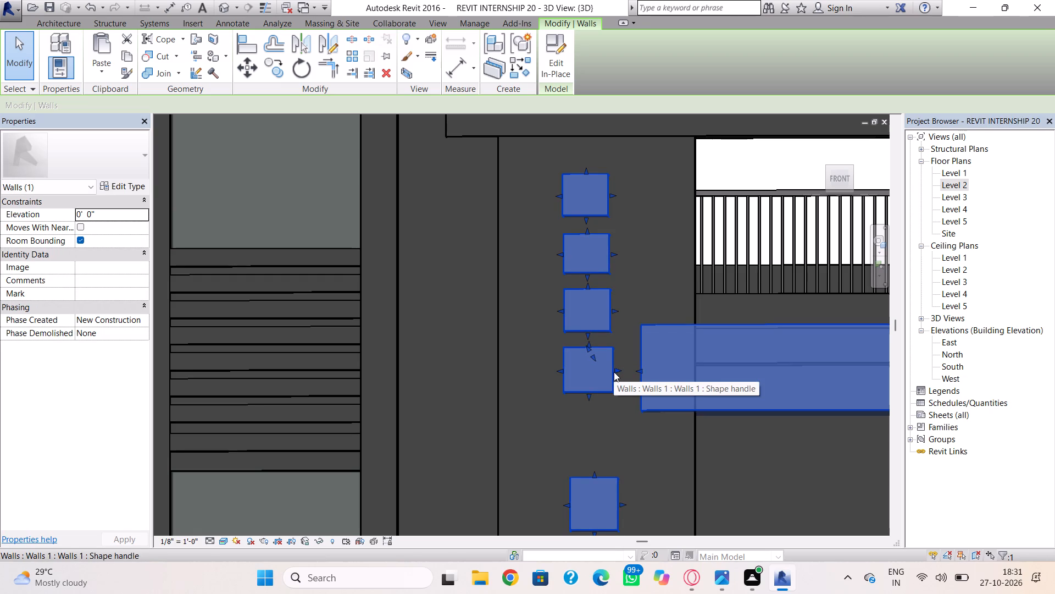
click(555, 427)
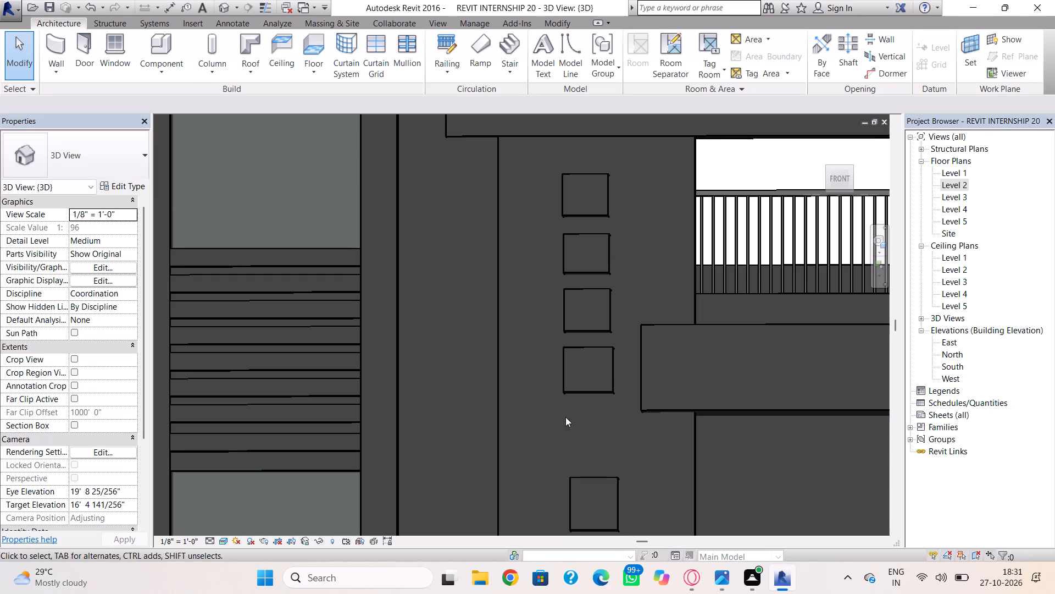
click(611, 372)
click(614, 371)
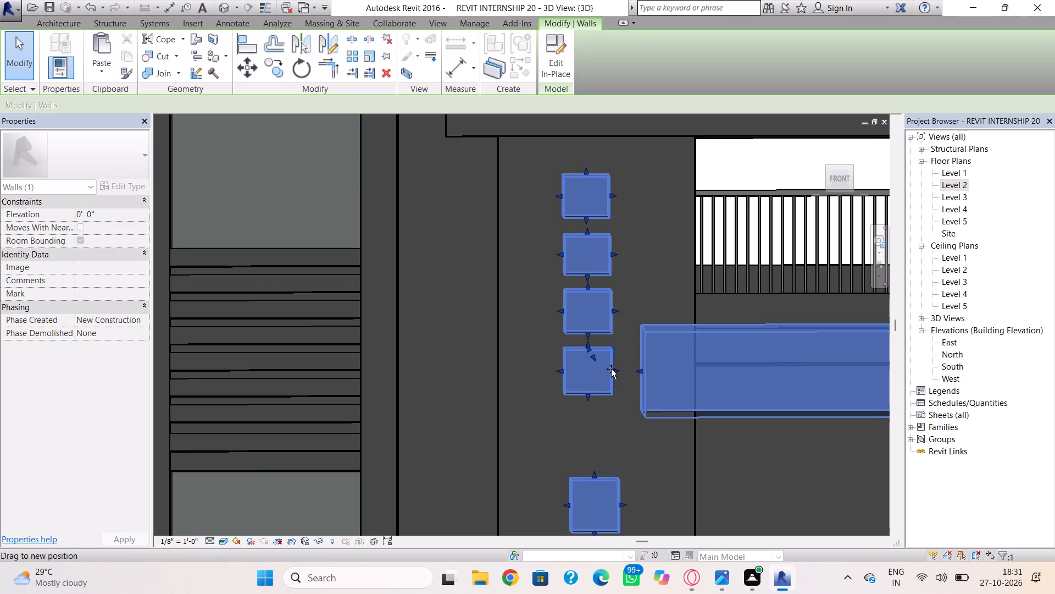
click(588, 395)
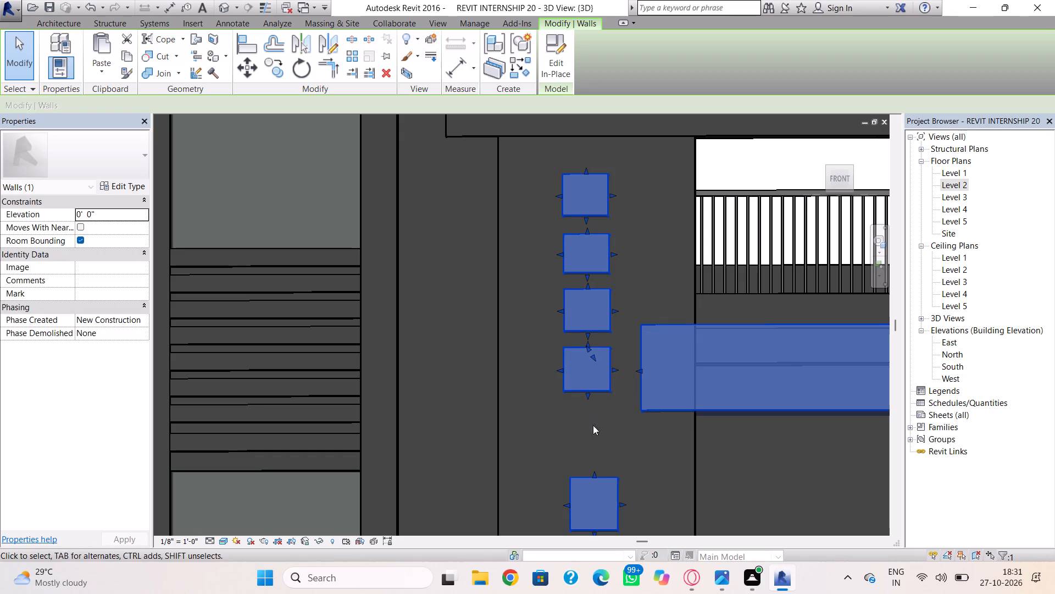
Raise the fifth block's top and bottom edges and align its sides, forming a matching square close below the fourth block.
drag(593, 473, 597, 413)
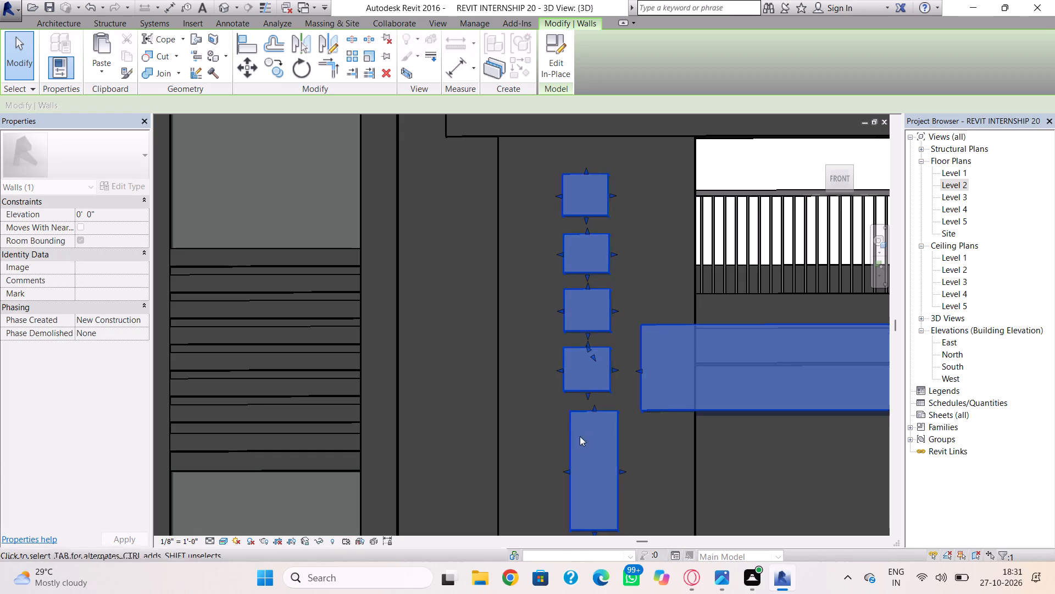
click(567, 470)
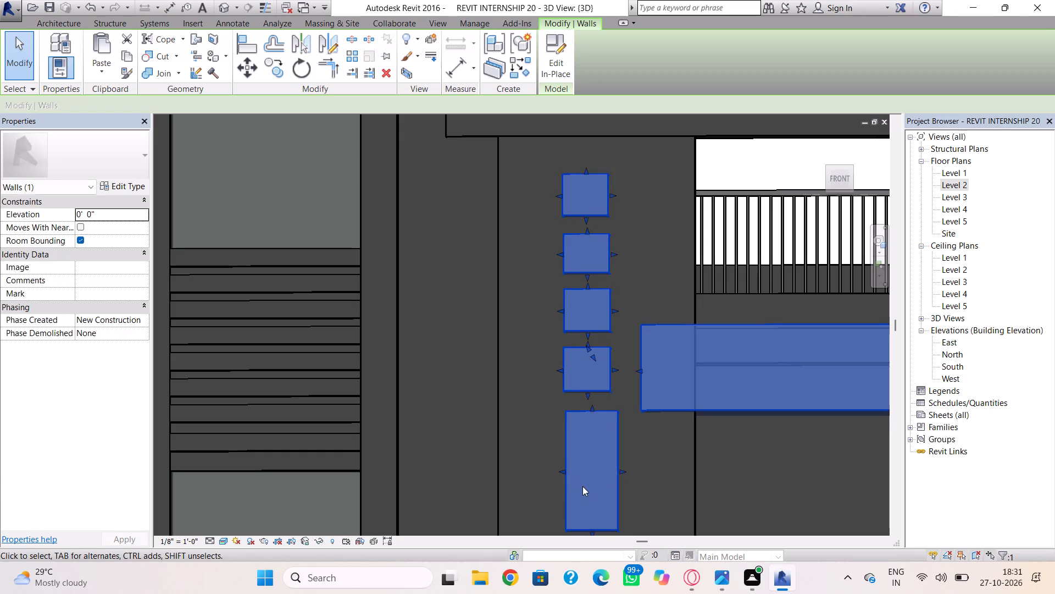
middle_drag(581, 471, 576, 423)
drag(586, 483, 588, 435)
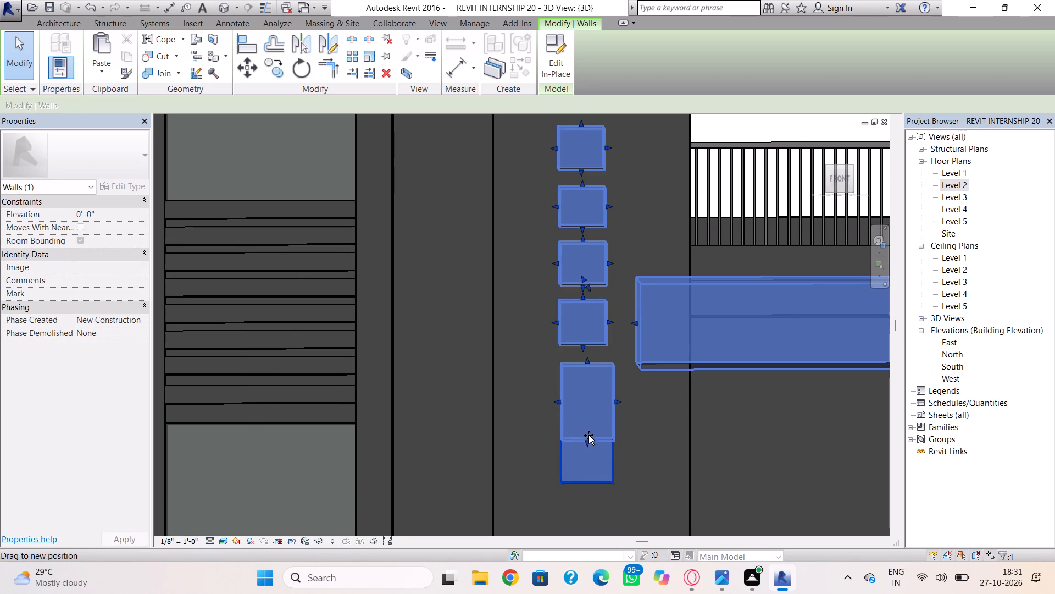
drag(588, 435, 588, 413)
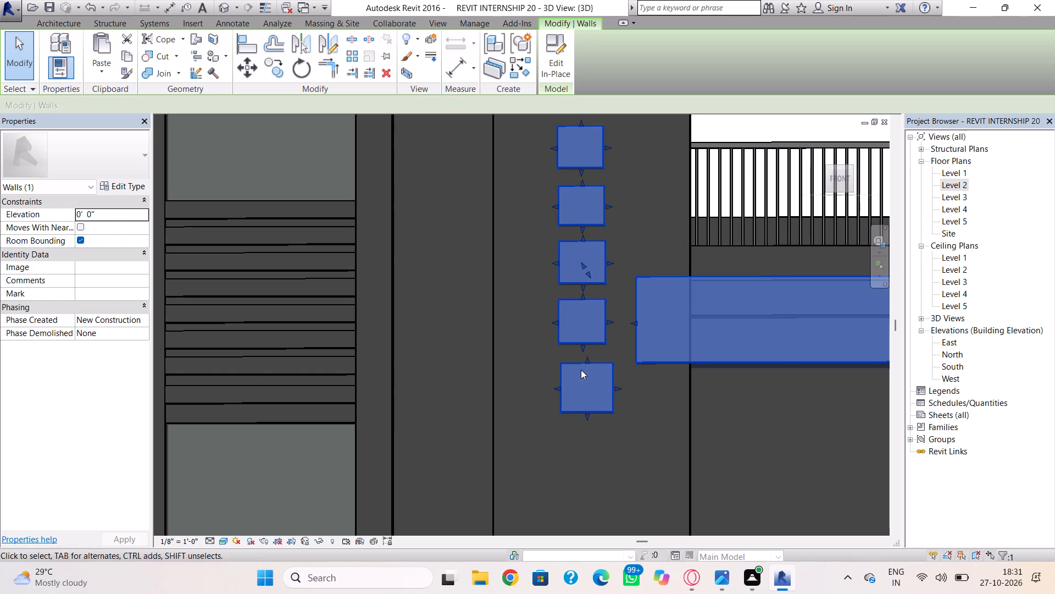
click(588, 360)
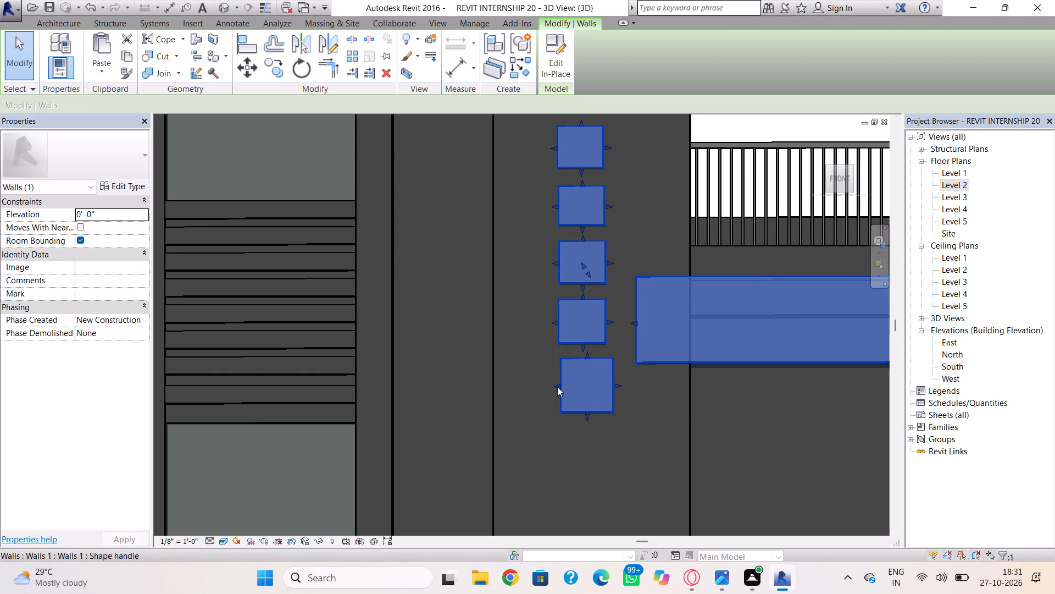
click(557, 387)
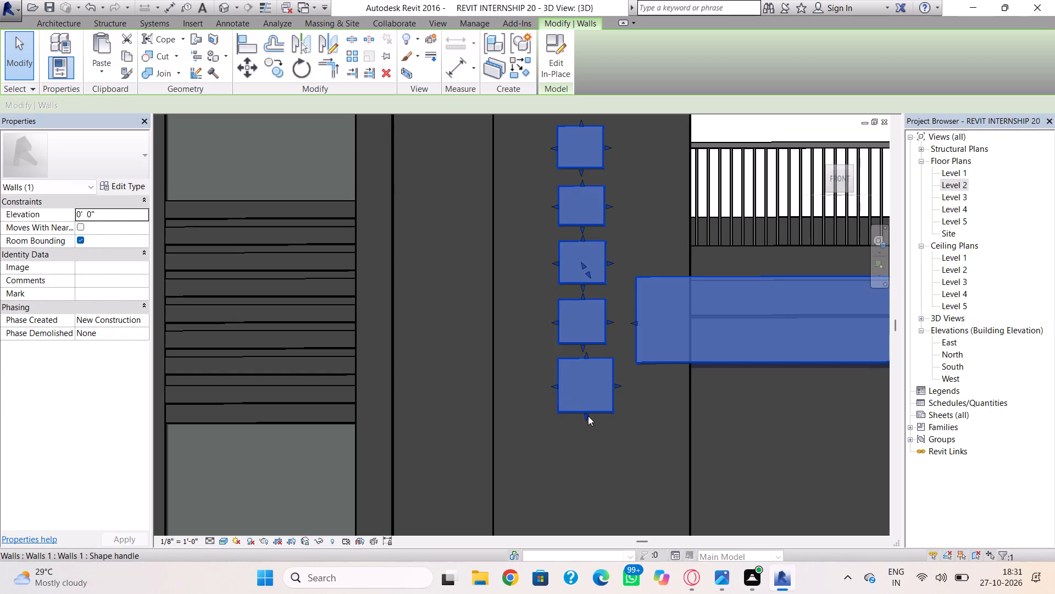
drag(588, 416, 588, 405)
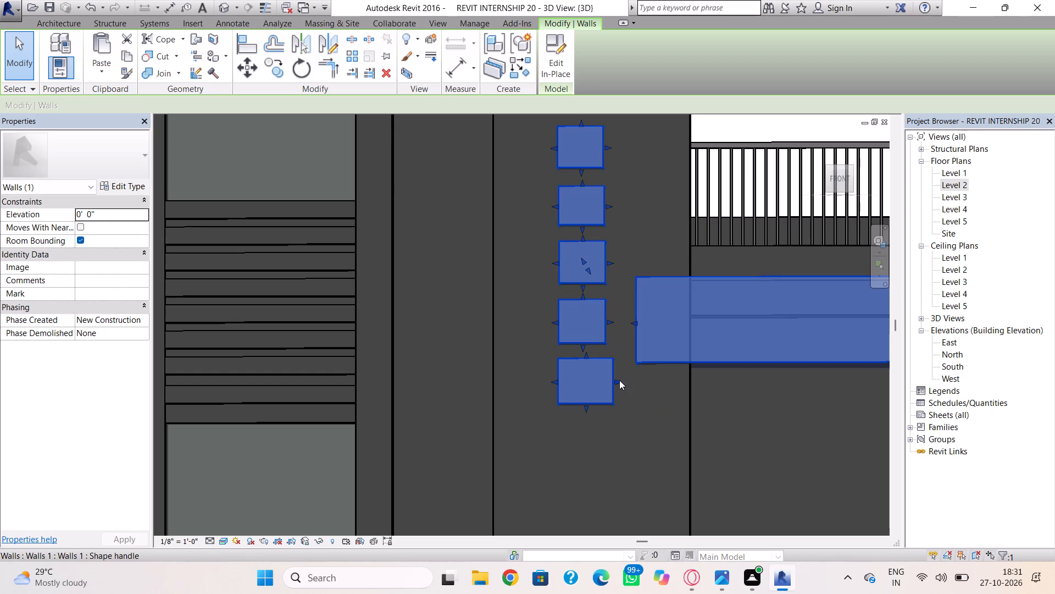
drag(617, 381, 609, 378)
click(641, 399)
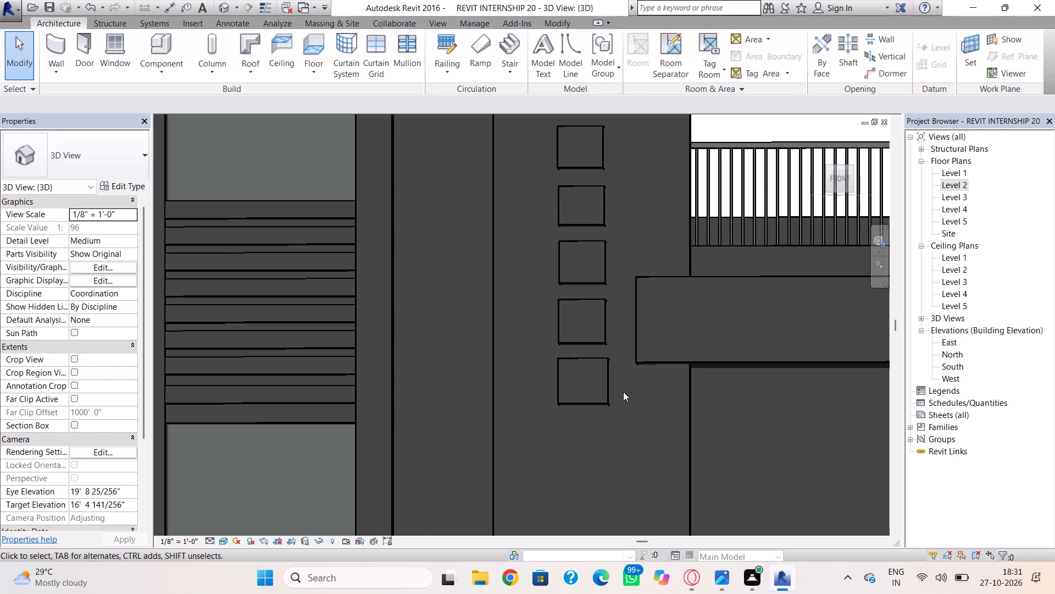
Nudge the top and bottom edges of the lower four blocks upward to even out their heights and the gaps between them.
scroll(623, 392, down, 1)
middle_drag(626, 407, 632, 453)
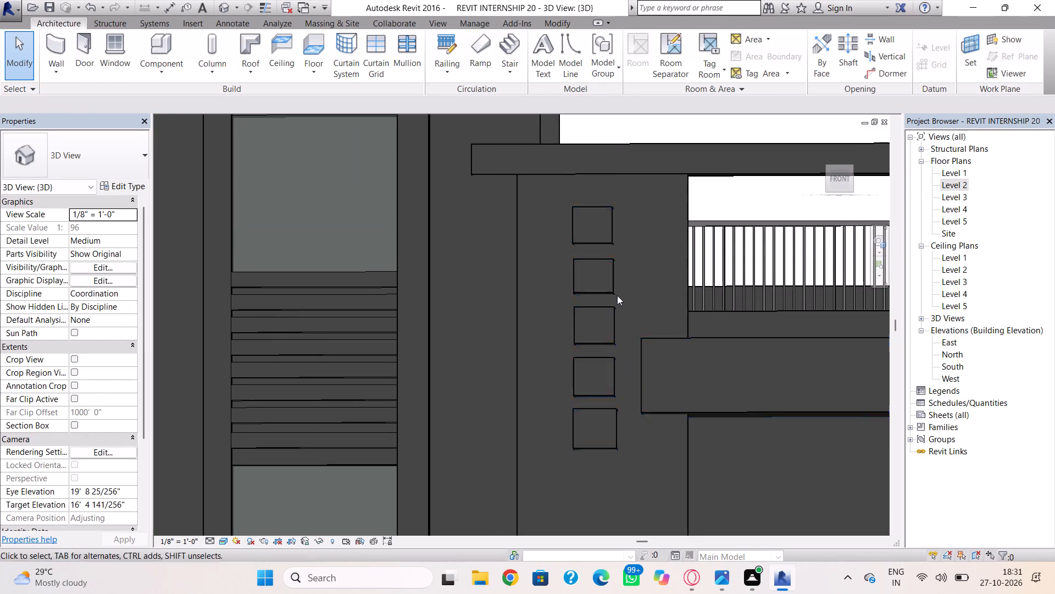
click(613, 285)
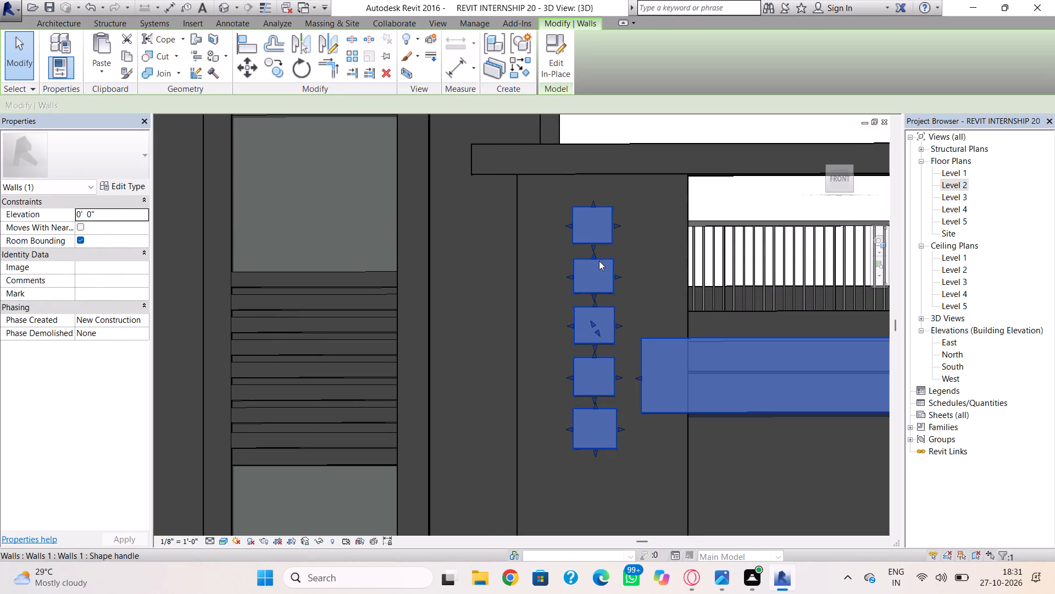
scroll(596, 258, up, 3)
click(594, 257)
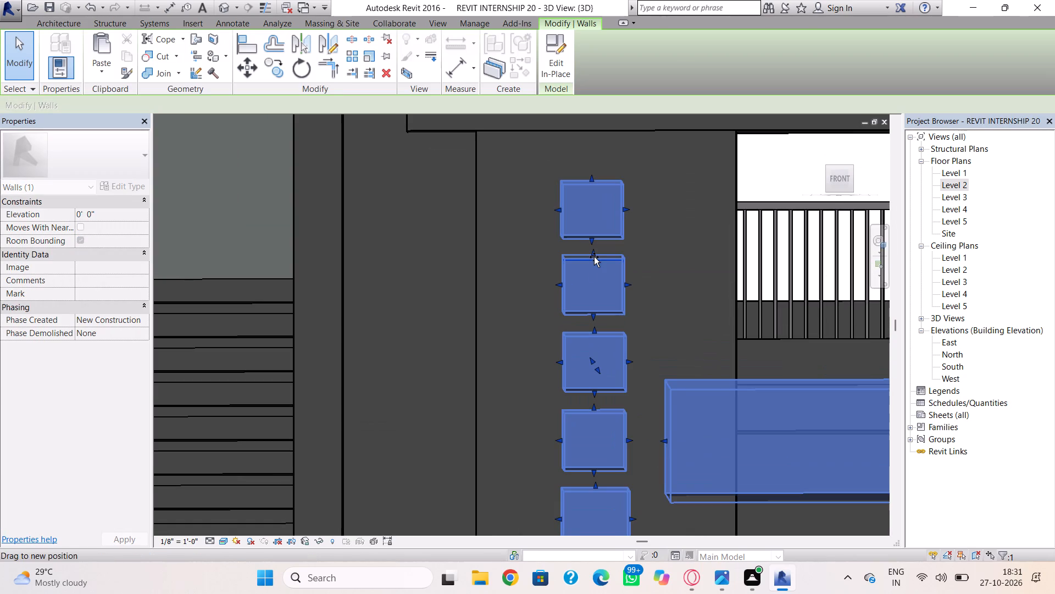
click(593, 315)
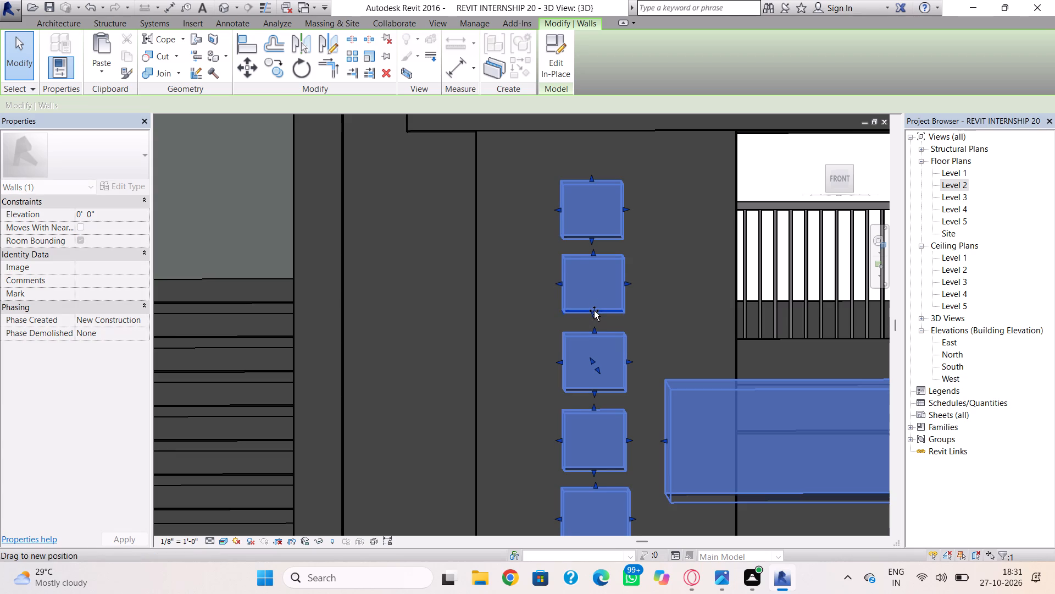
click(592, 330)
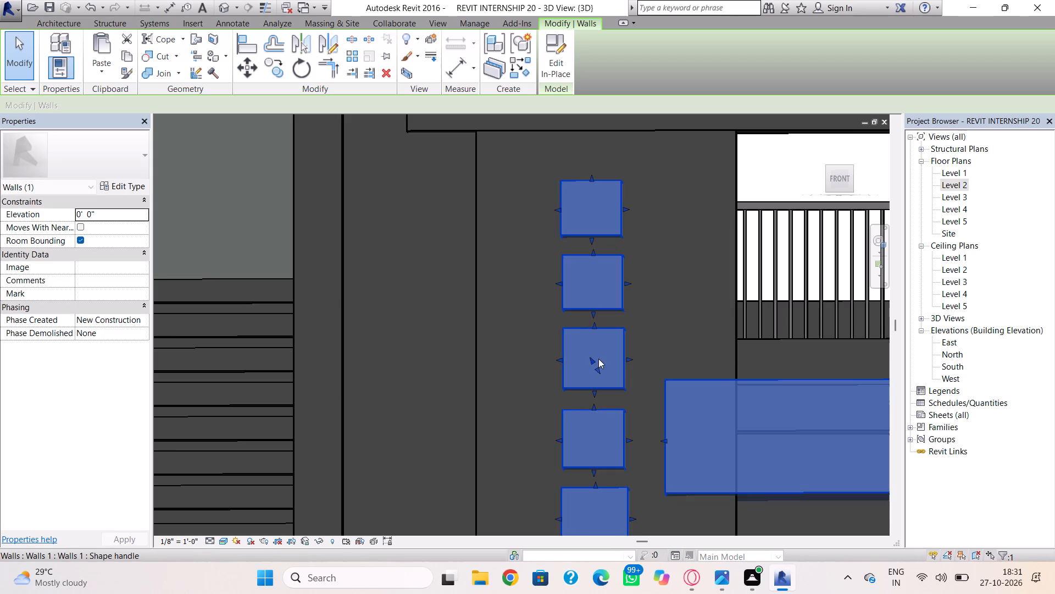
click(590, 389)
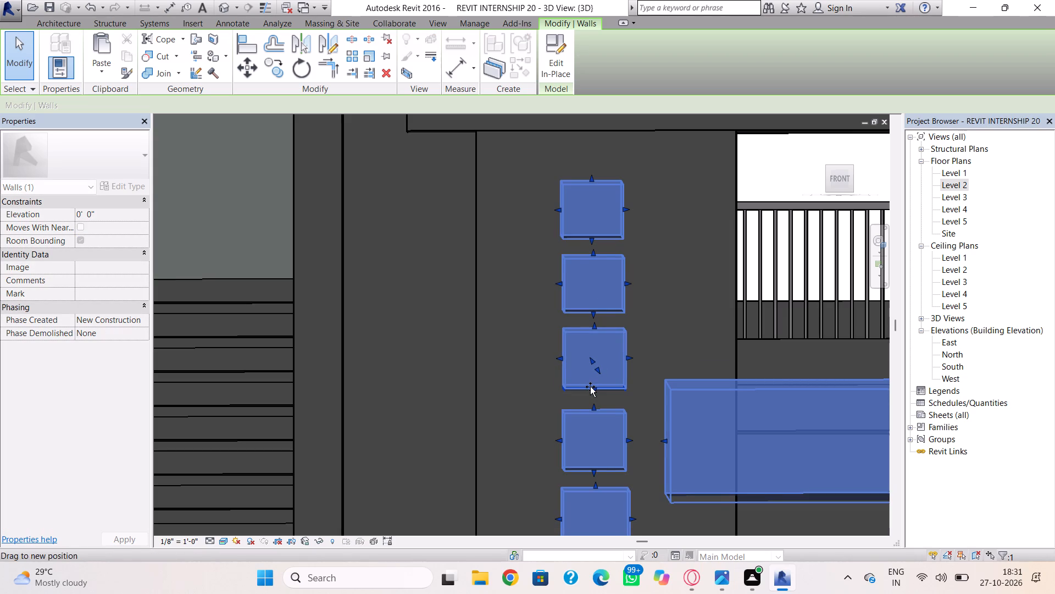
click(594, 405)
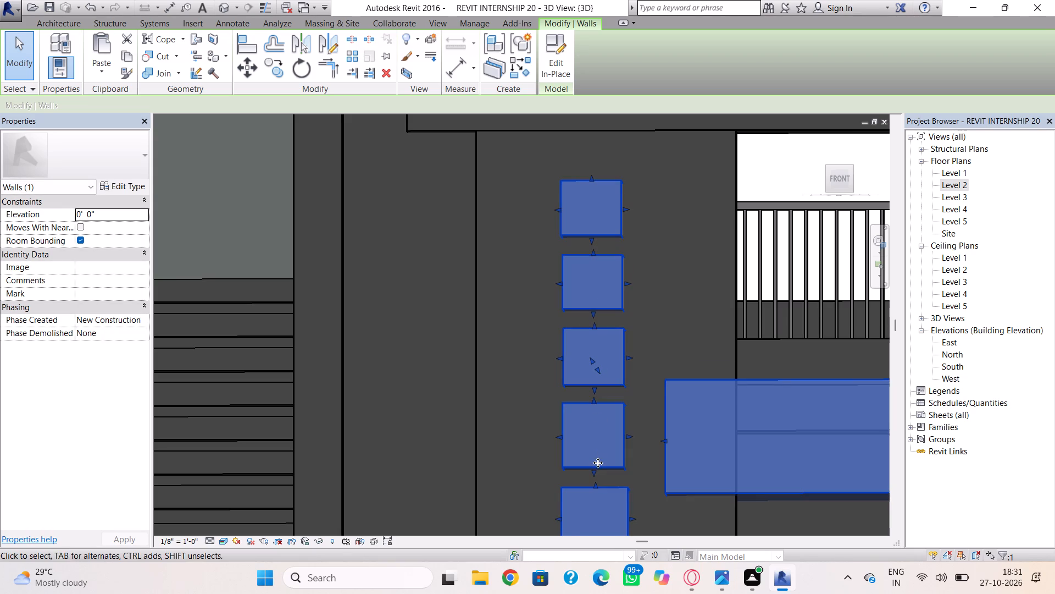
drag(594, 471, 594, 466)
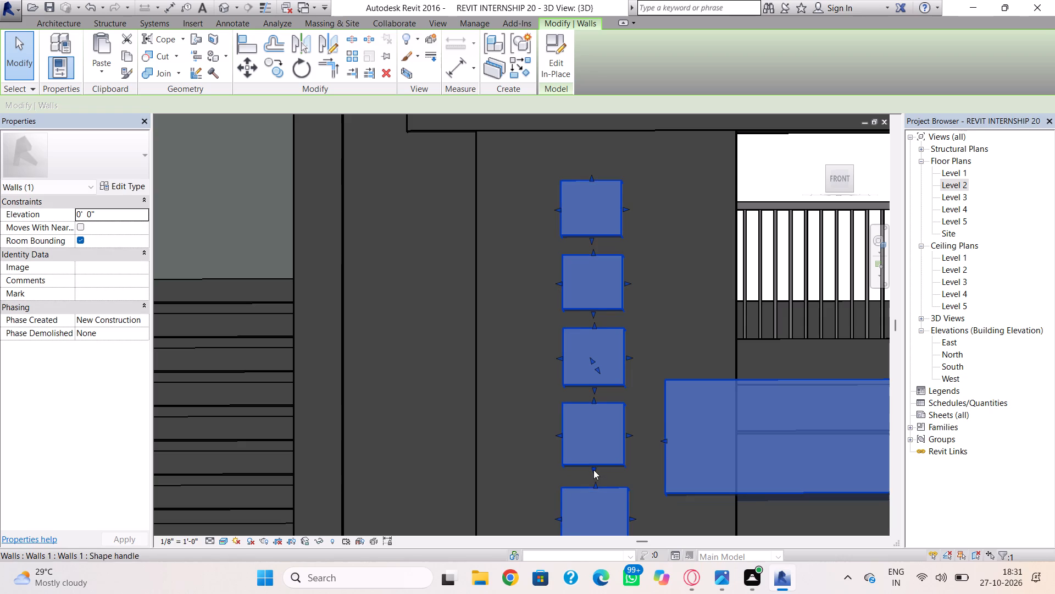
middle_drag(593, 470, 598, 391)
click(599, 406)
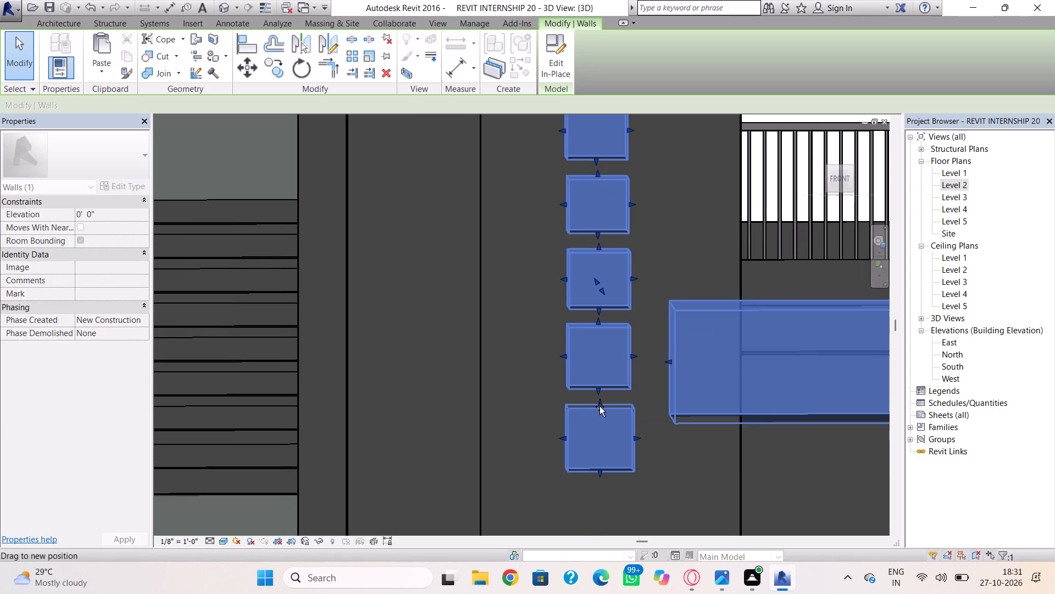
click(599, 469)
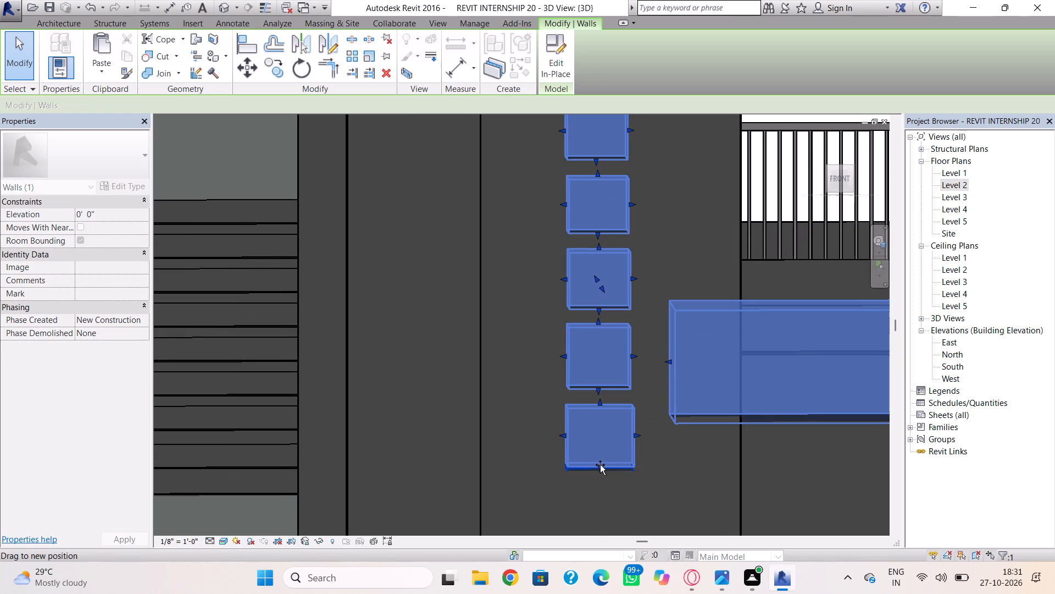
click(531, 446)
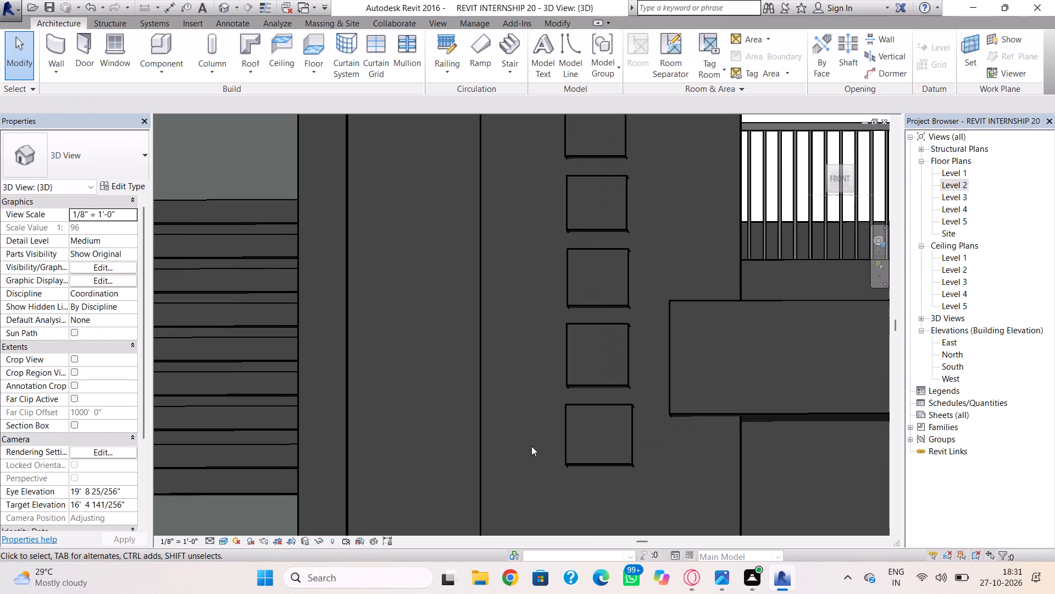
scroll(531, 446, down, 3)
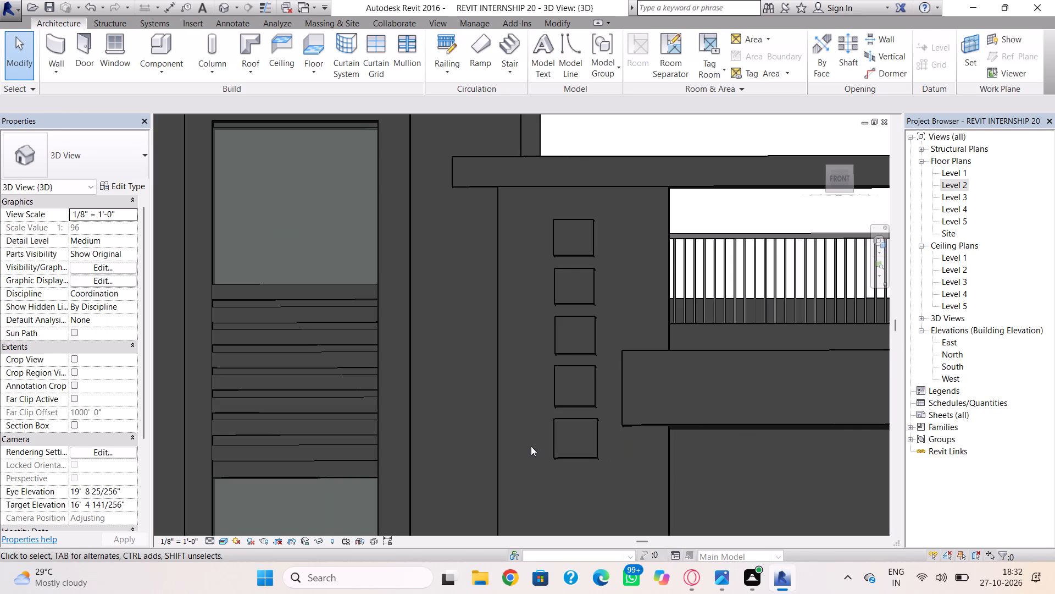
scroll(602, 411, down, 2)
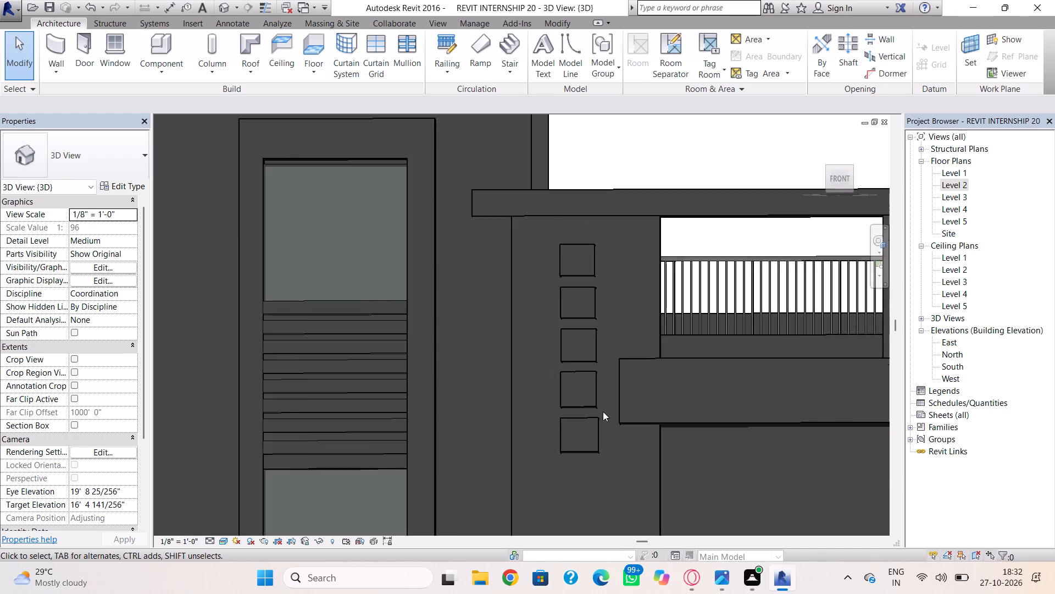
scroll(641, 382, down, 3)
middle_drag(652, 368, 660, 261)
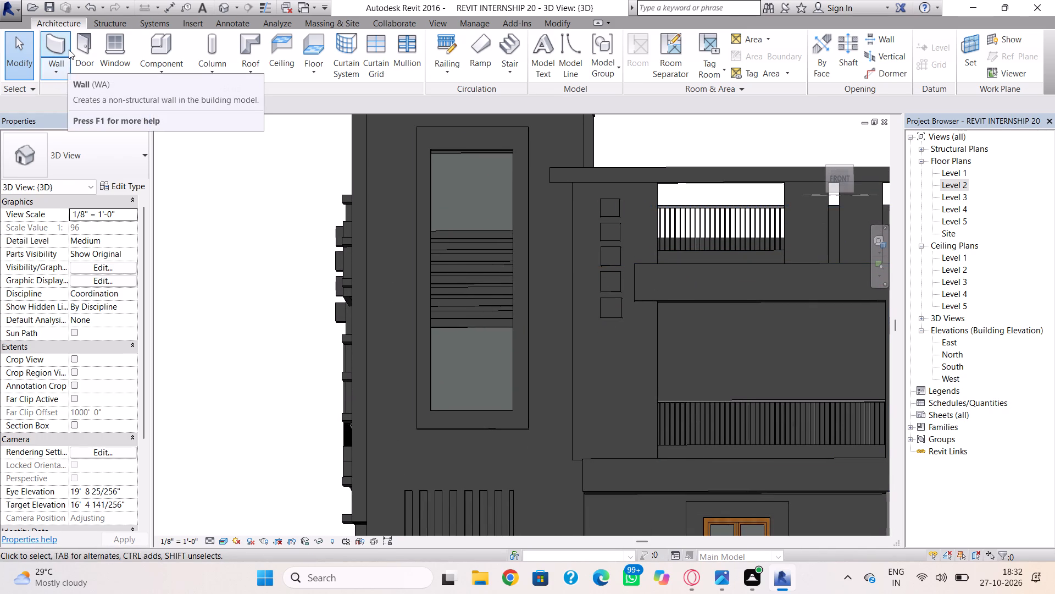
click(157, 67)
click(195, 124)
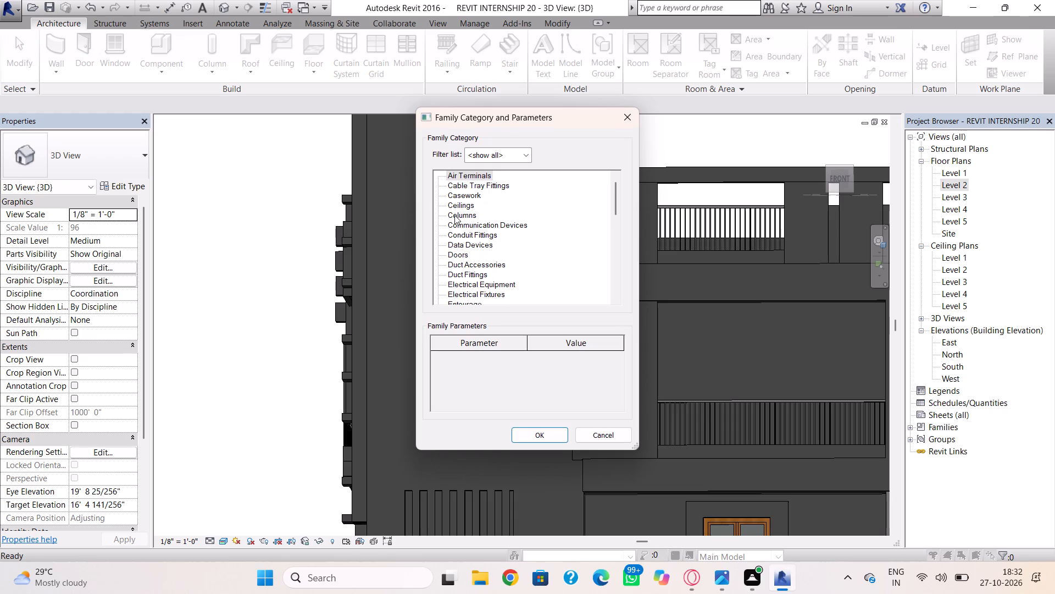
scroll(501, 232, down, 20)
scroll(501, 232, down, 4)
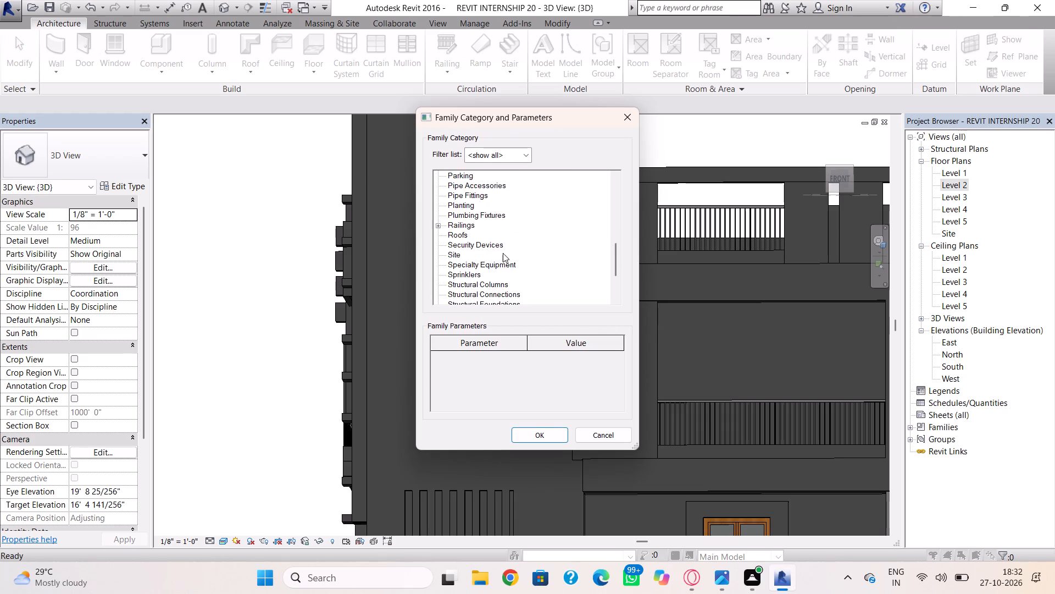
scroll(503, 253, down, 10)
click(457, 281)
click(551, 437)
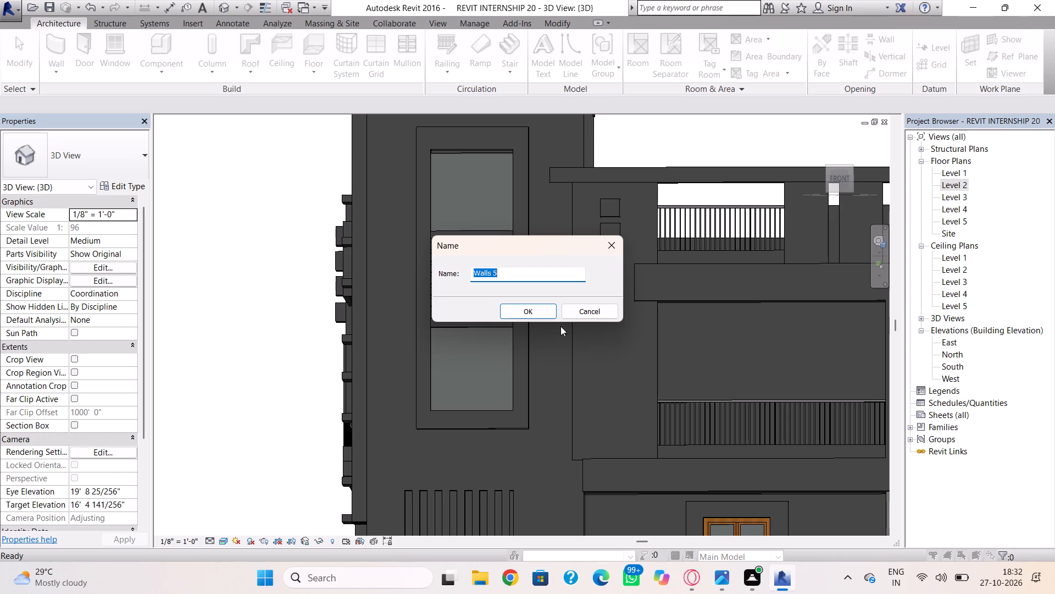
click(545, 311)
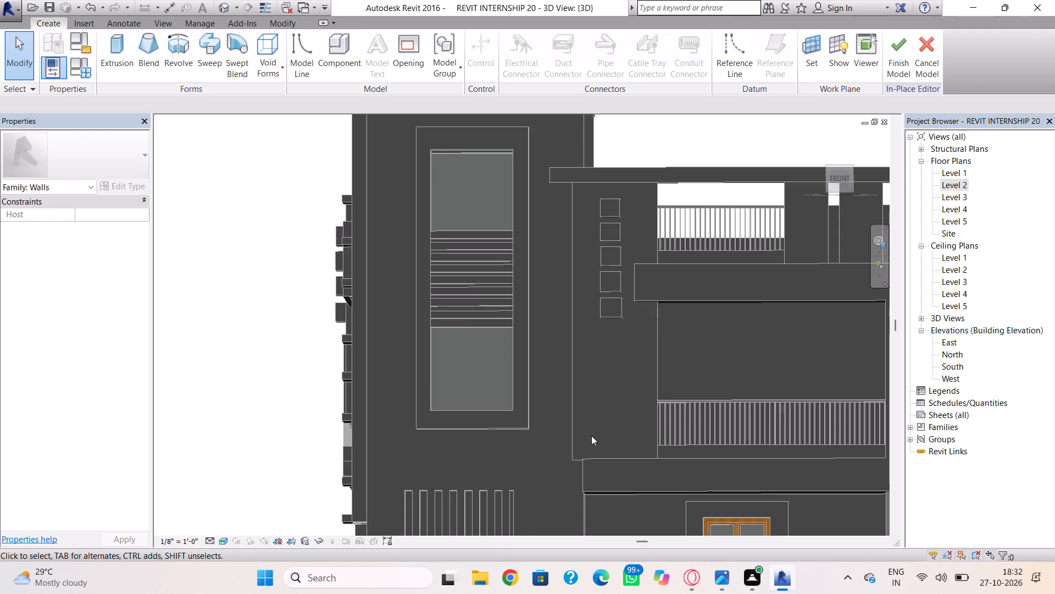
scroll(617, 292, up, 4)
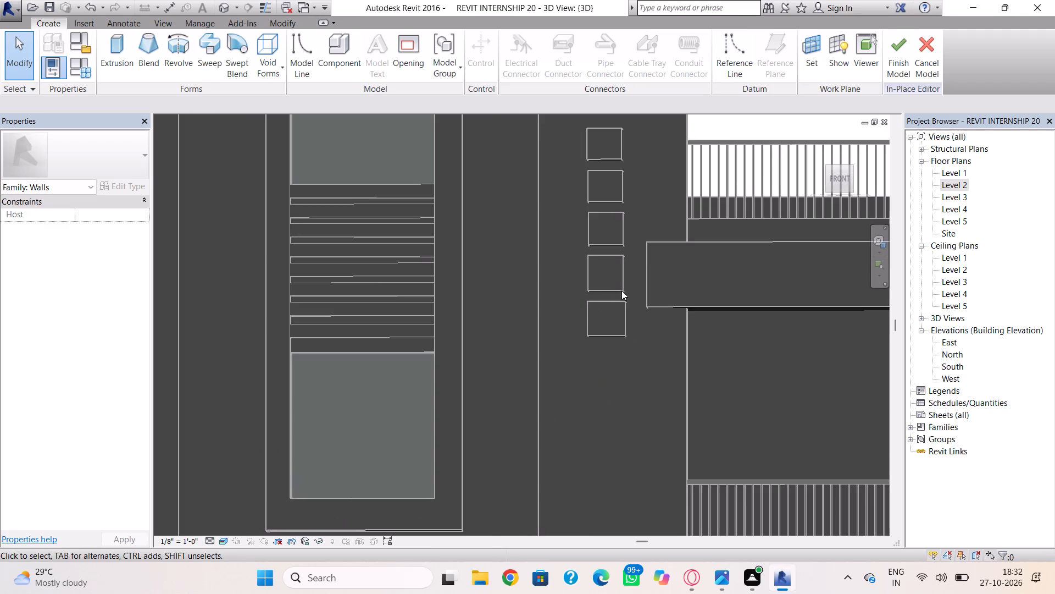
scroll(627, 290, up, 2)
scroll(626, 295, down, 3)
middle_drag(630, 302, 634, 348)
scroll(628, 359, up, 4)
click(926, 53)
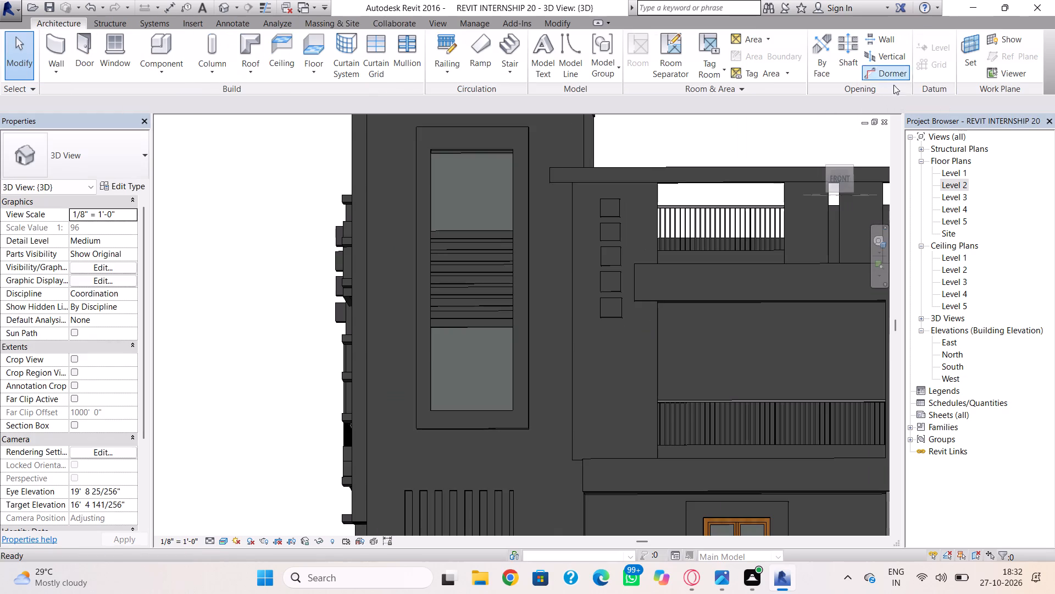
Raise the bottom block's top and bottom edges slightly and adjust its right edge to match the blocks above.
scroll(617, 306, up, 7)
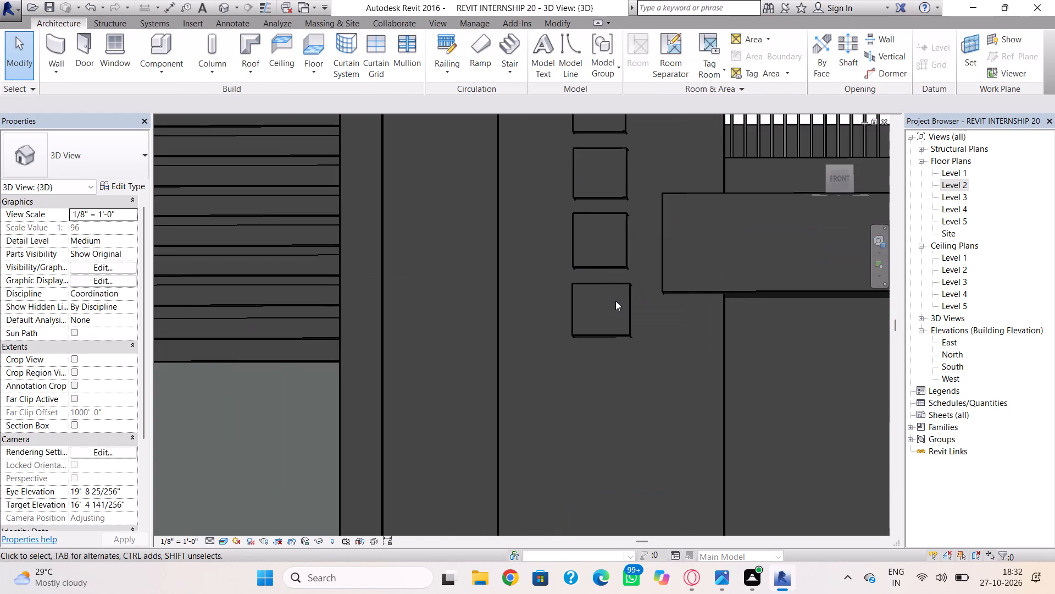
scroll(615, 301, down, 2)
middle_drag(615, 301, 617, 345)
scroll(618, 351, up, 1)
middle_drag(616, 272, 629, 343)
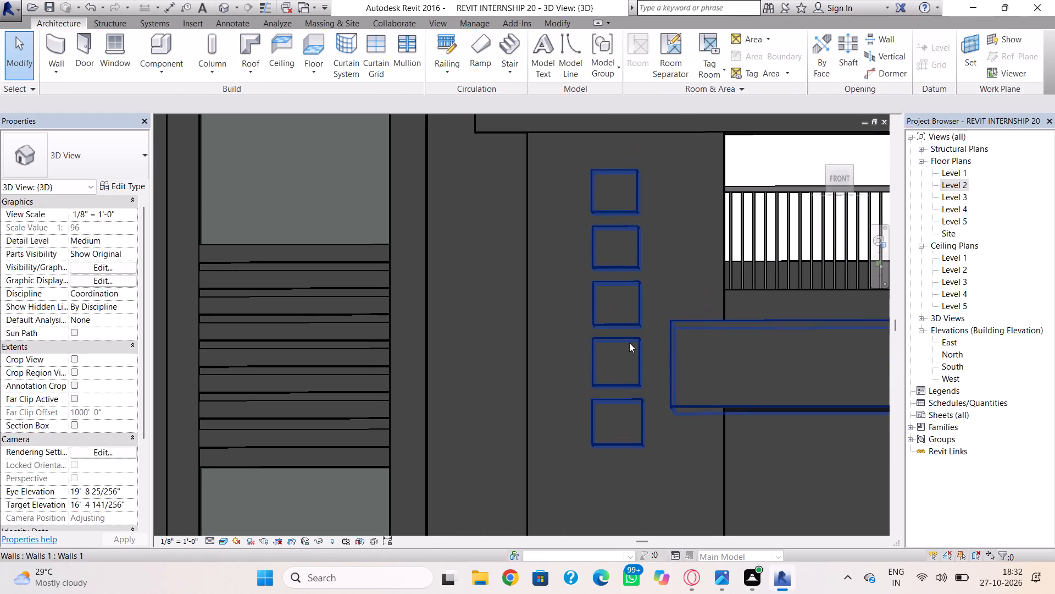
click(620, 398)
scroll(620, 398, up, 3)
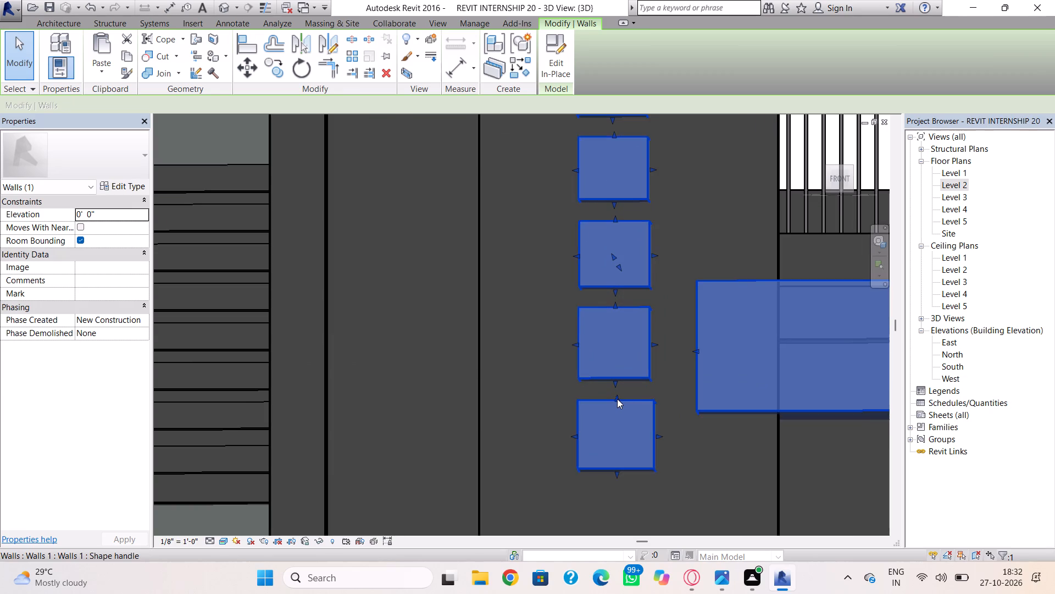
click(617, 399)
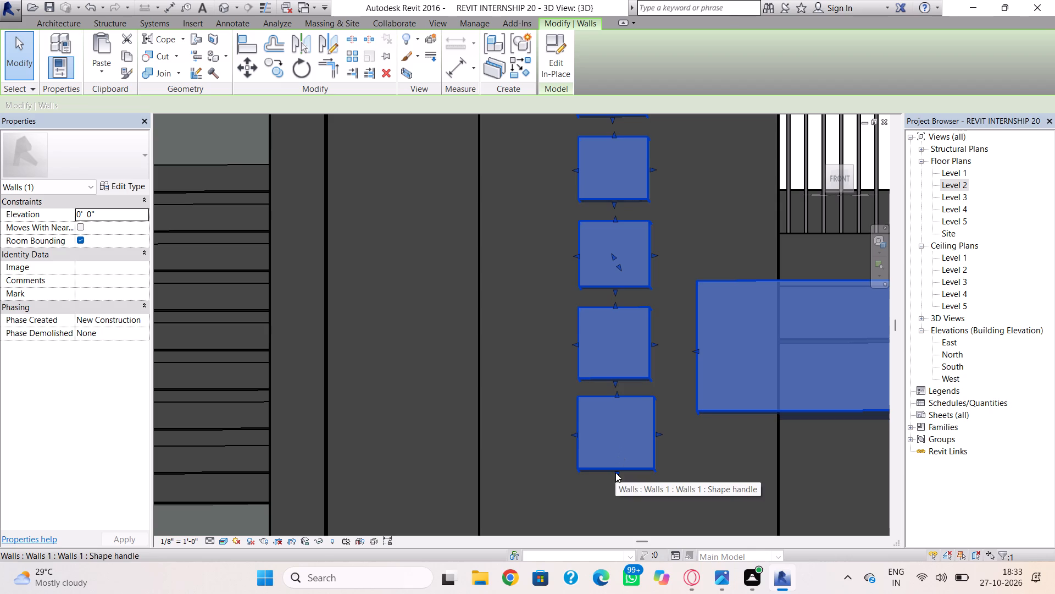
drag(615, 472, 617, 464)
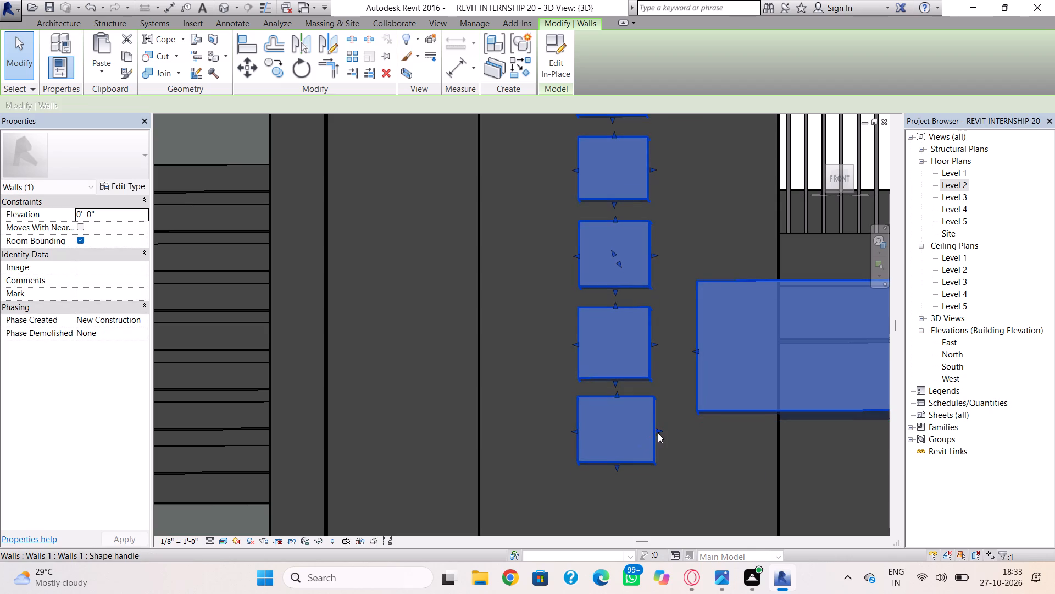
click(658, 432)
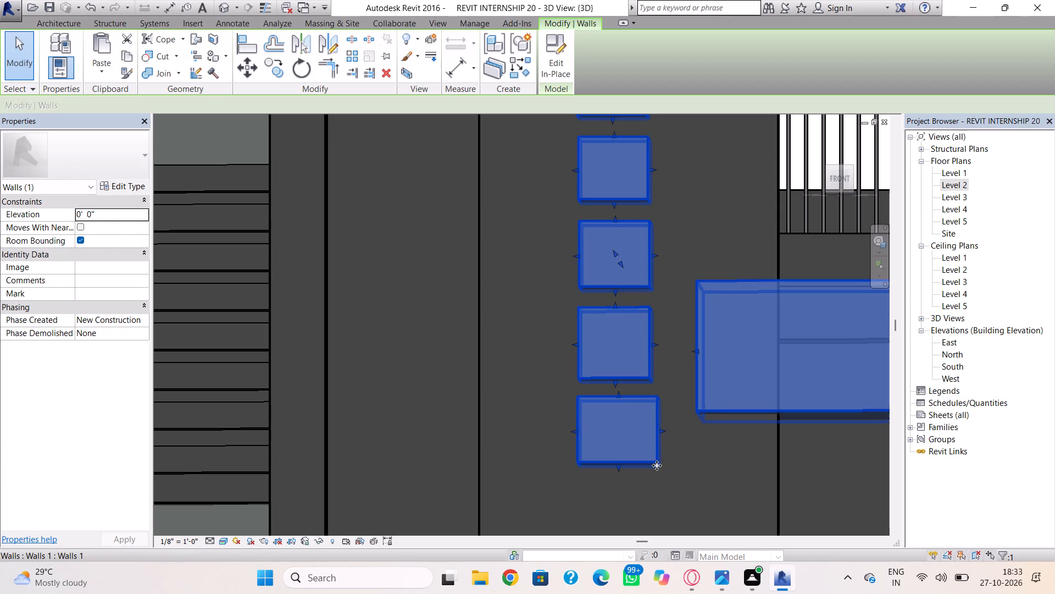
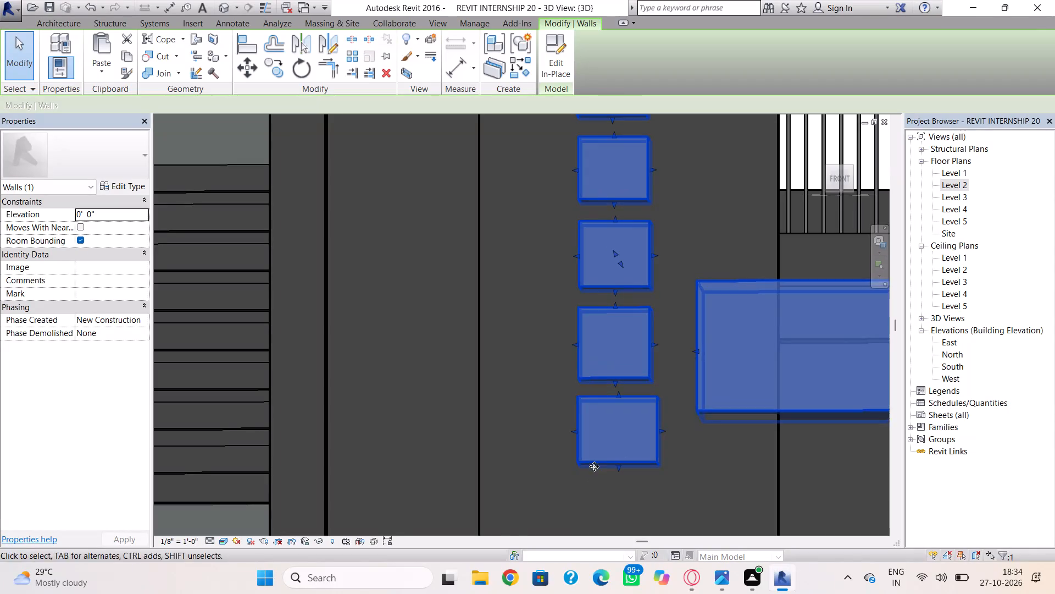
Pull the bottom block's right edge inward to align it with the four blocks above.
scroll(638, 445, down, 3)
middle_click(640, 444)
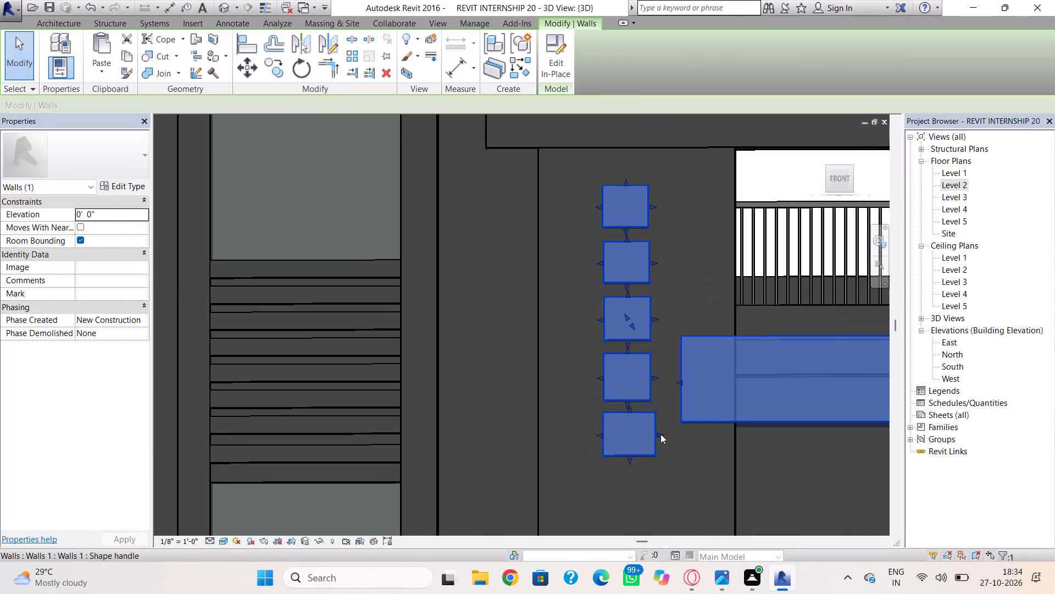
drag(658, 434, 653, 435)
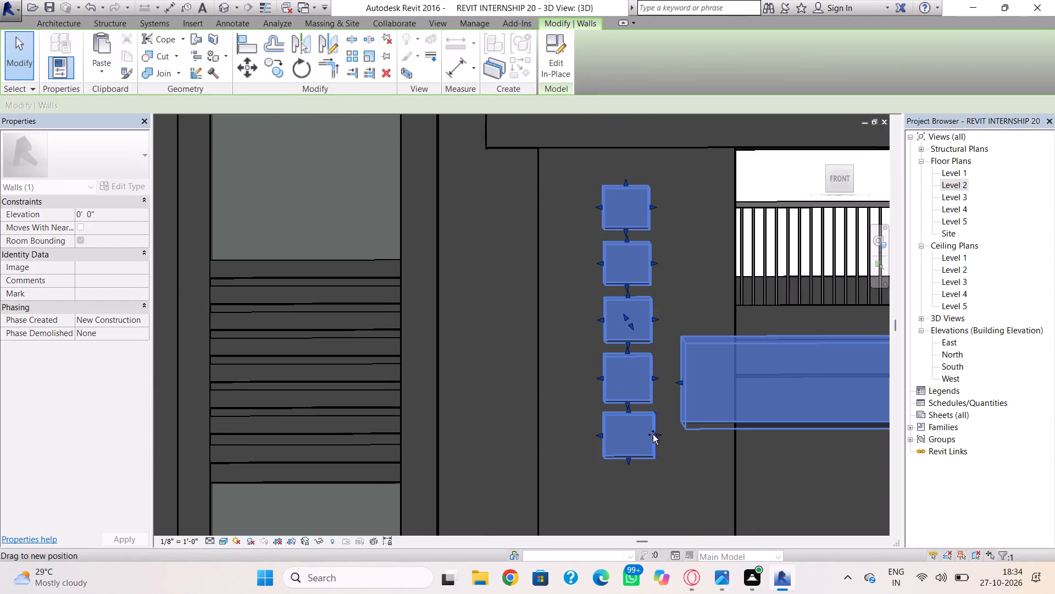
drag(653, 435, 652, 434)
scroll(659, 457, up, 2)
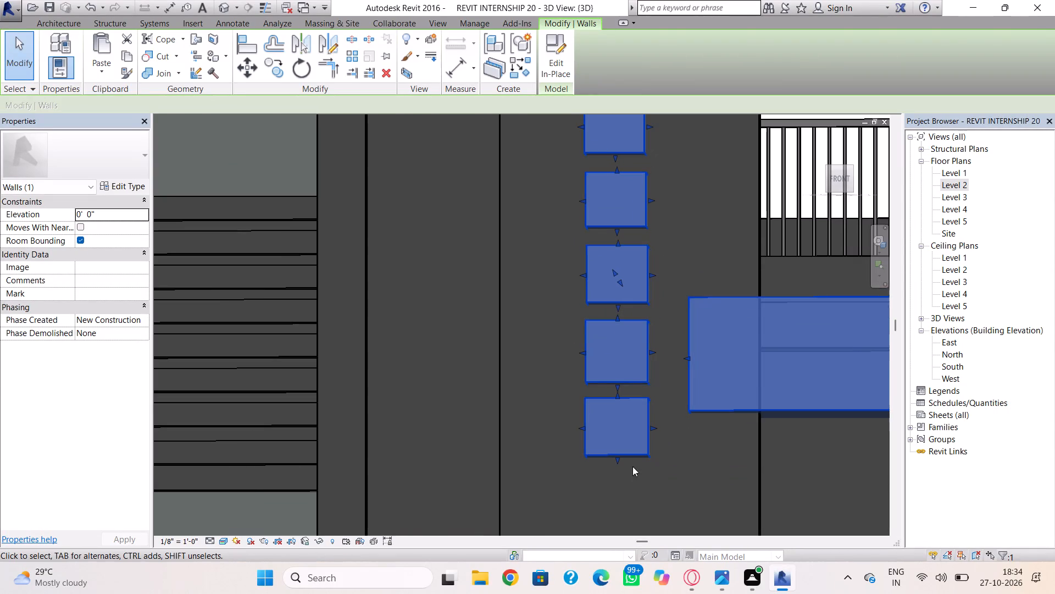
click(693, 483)
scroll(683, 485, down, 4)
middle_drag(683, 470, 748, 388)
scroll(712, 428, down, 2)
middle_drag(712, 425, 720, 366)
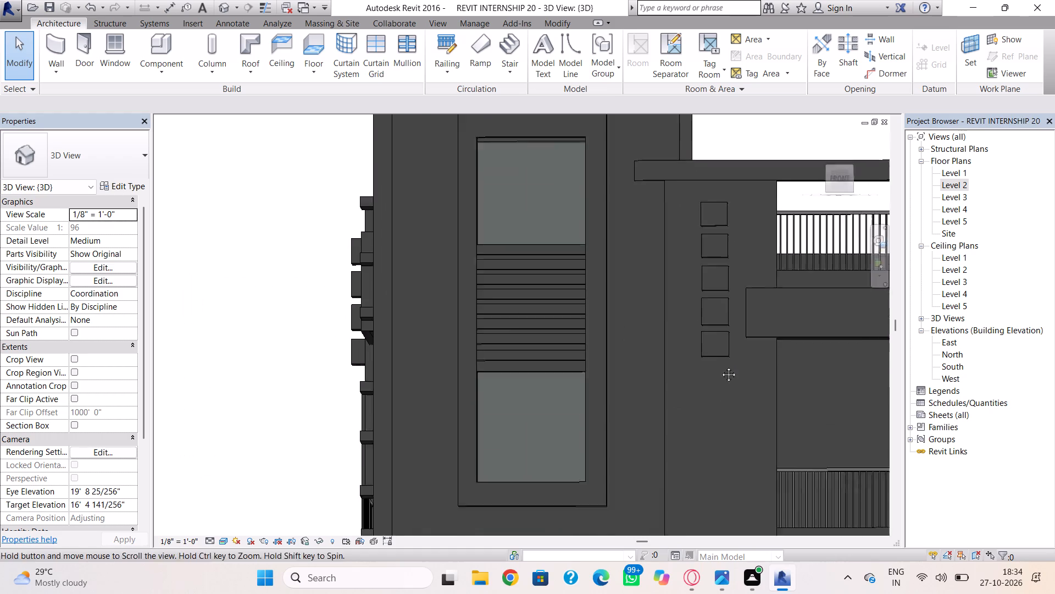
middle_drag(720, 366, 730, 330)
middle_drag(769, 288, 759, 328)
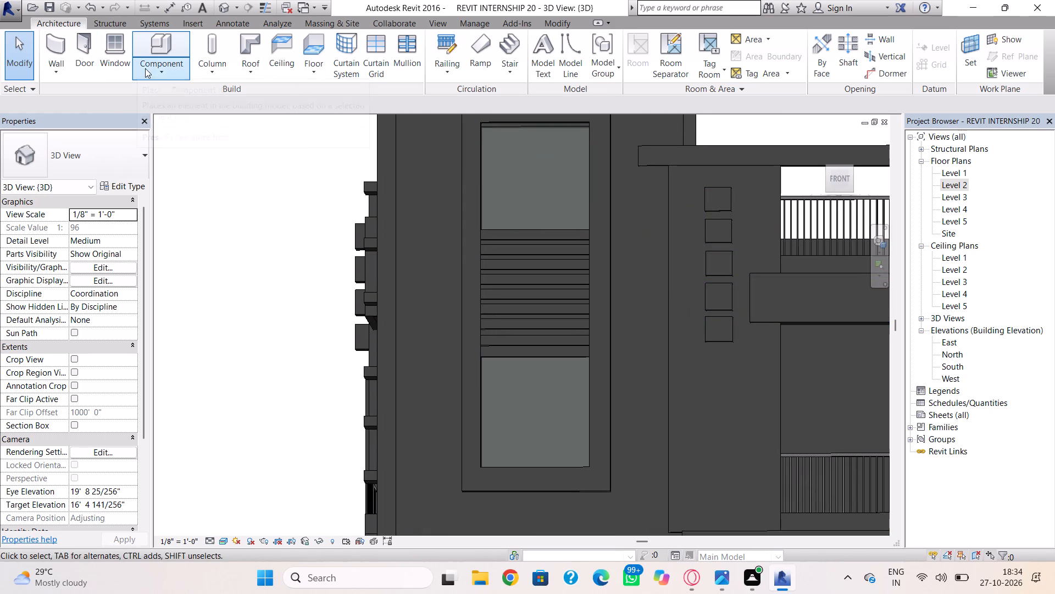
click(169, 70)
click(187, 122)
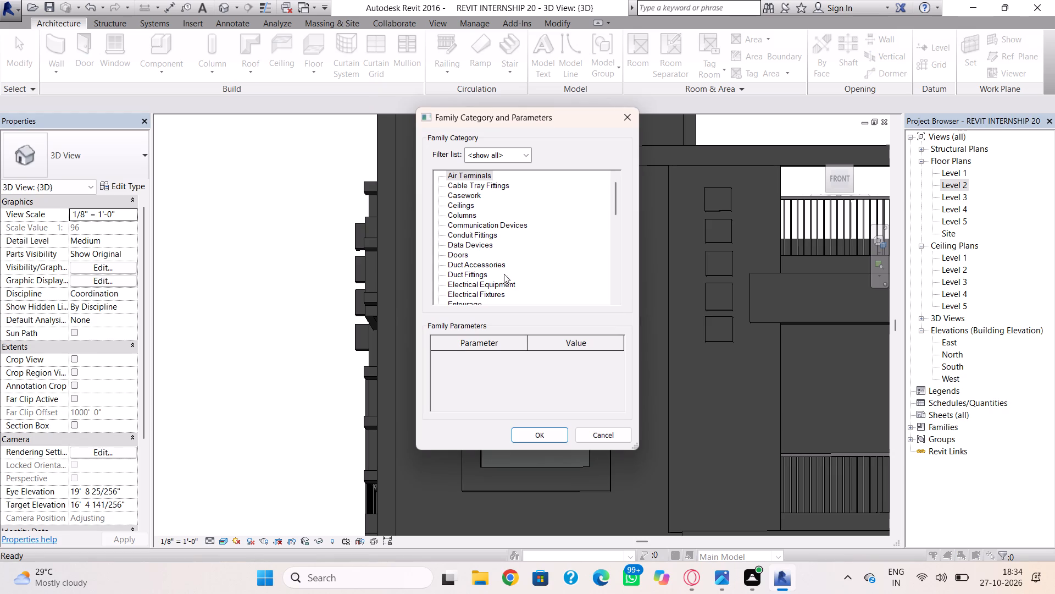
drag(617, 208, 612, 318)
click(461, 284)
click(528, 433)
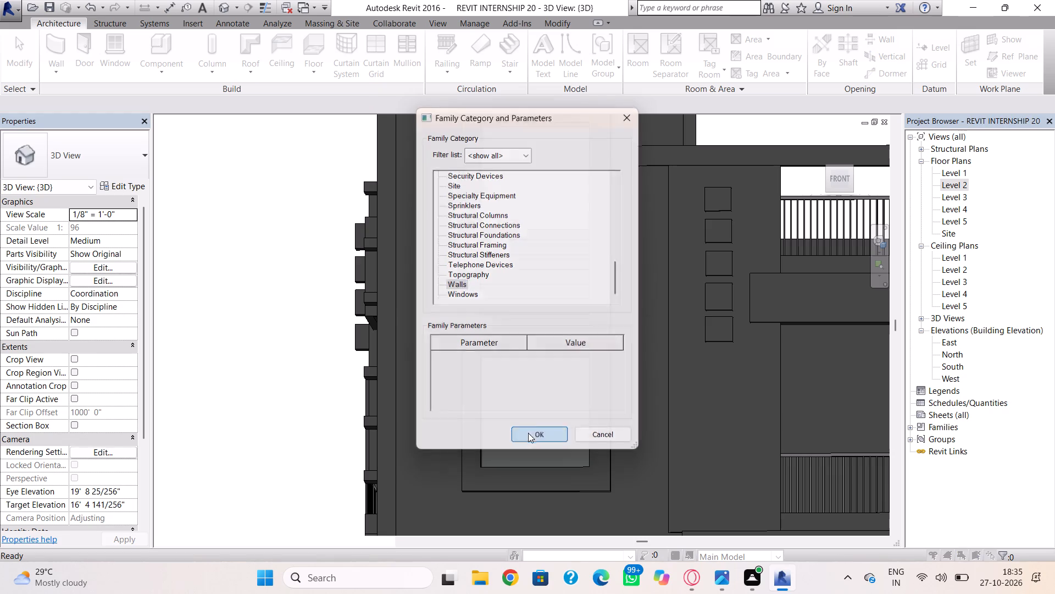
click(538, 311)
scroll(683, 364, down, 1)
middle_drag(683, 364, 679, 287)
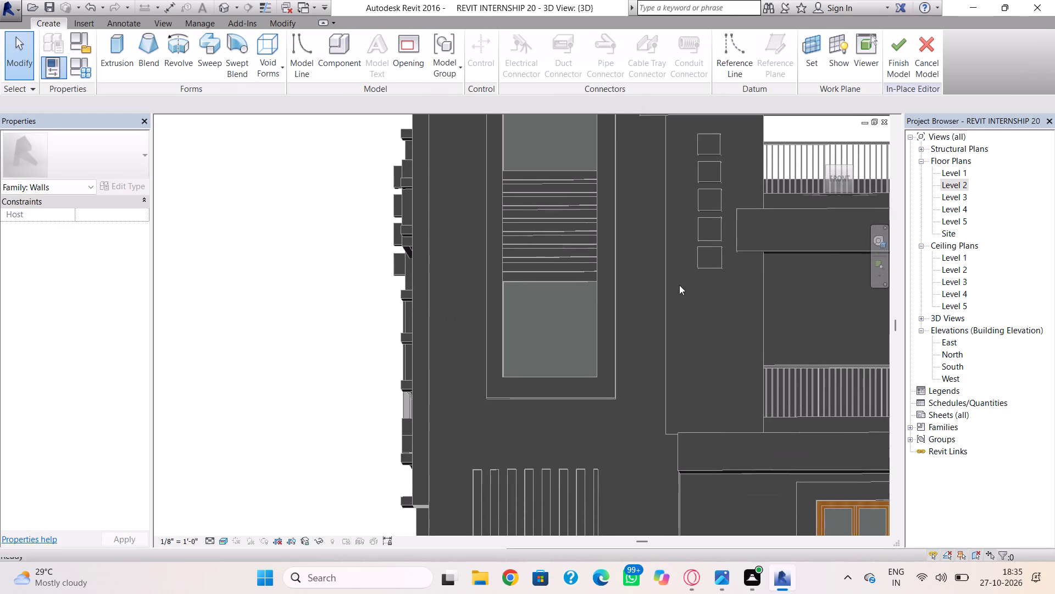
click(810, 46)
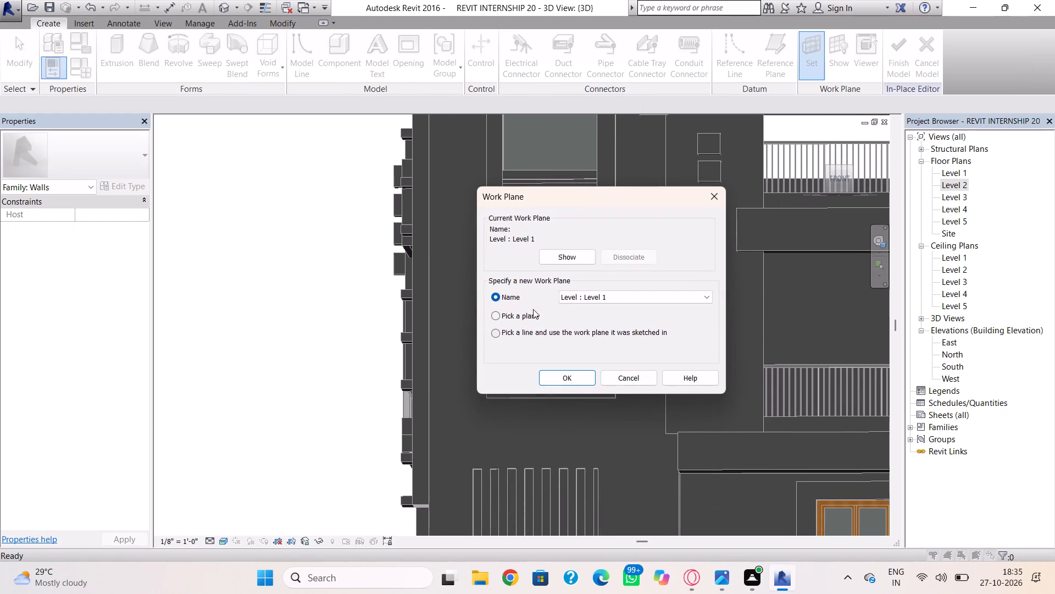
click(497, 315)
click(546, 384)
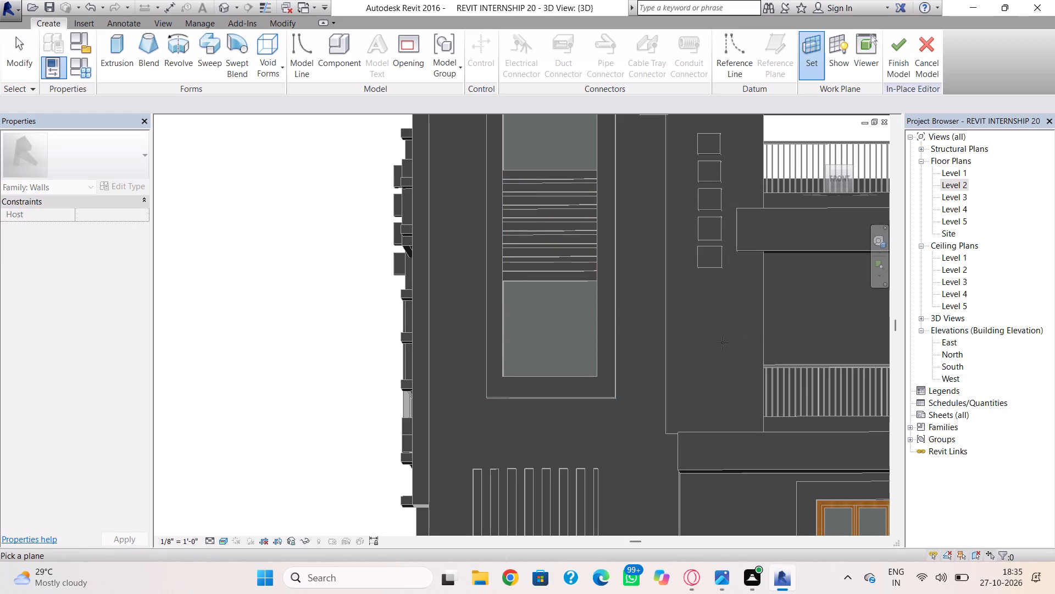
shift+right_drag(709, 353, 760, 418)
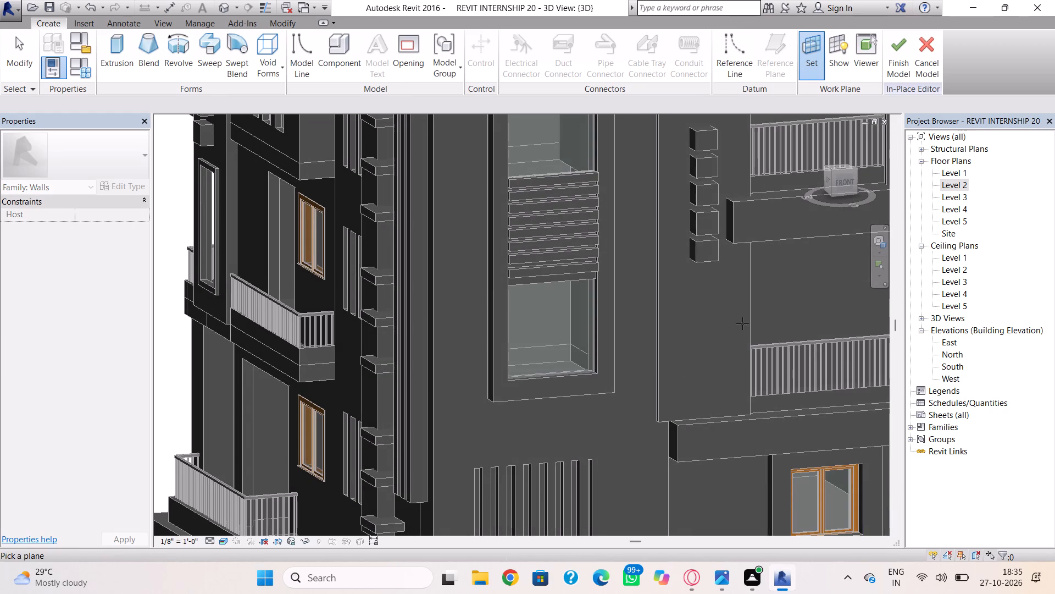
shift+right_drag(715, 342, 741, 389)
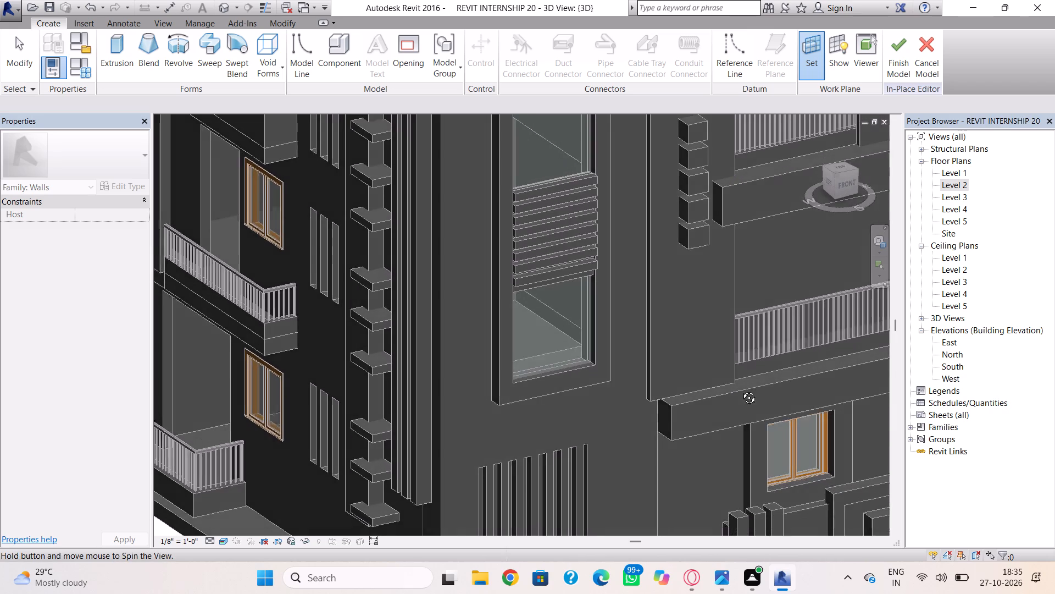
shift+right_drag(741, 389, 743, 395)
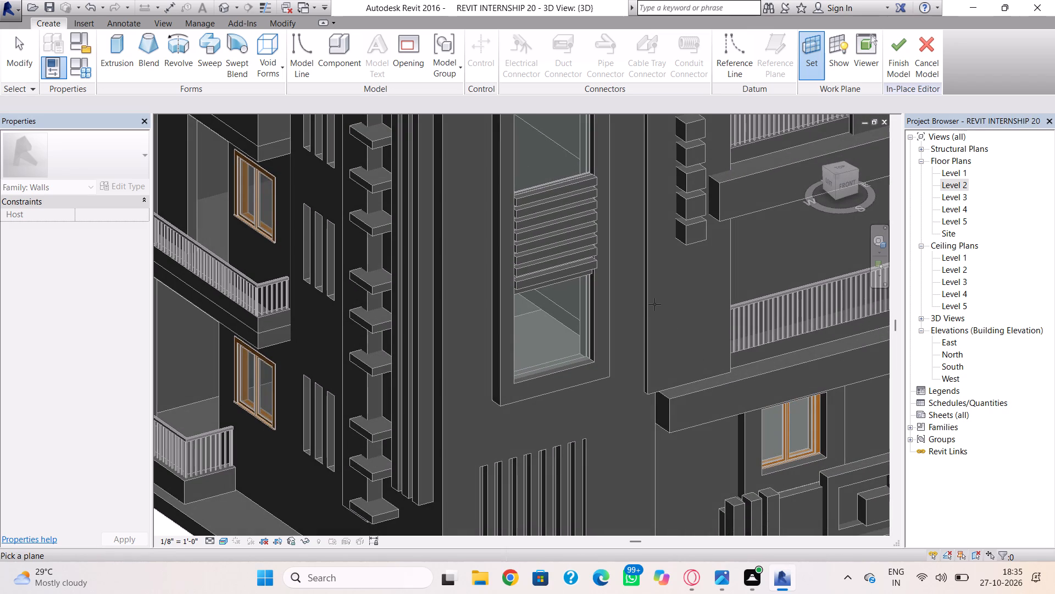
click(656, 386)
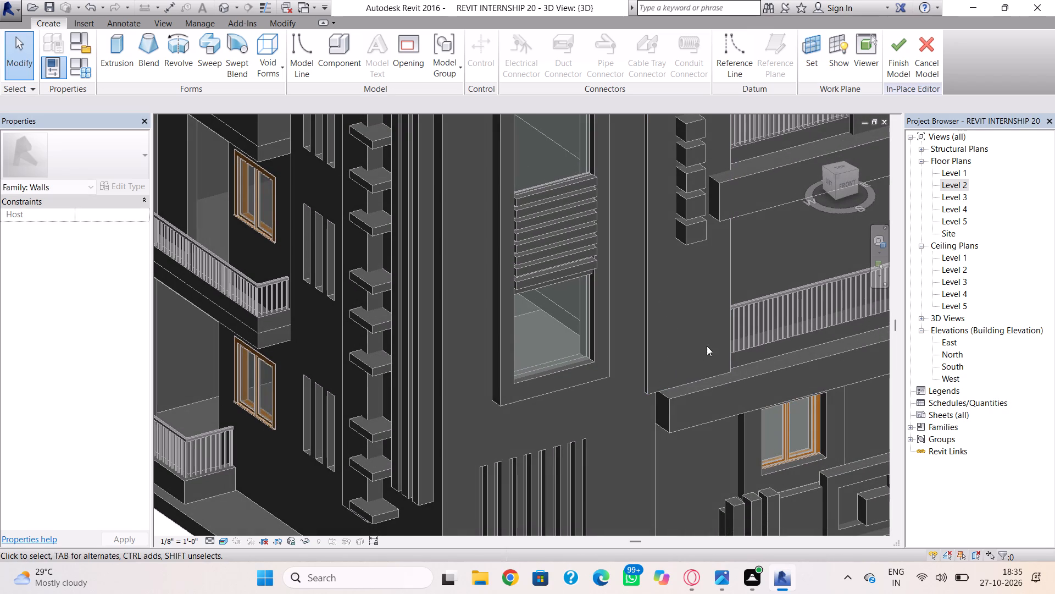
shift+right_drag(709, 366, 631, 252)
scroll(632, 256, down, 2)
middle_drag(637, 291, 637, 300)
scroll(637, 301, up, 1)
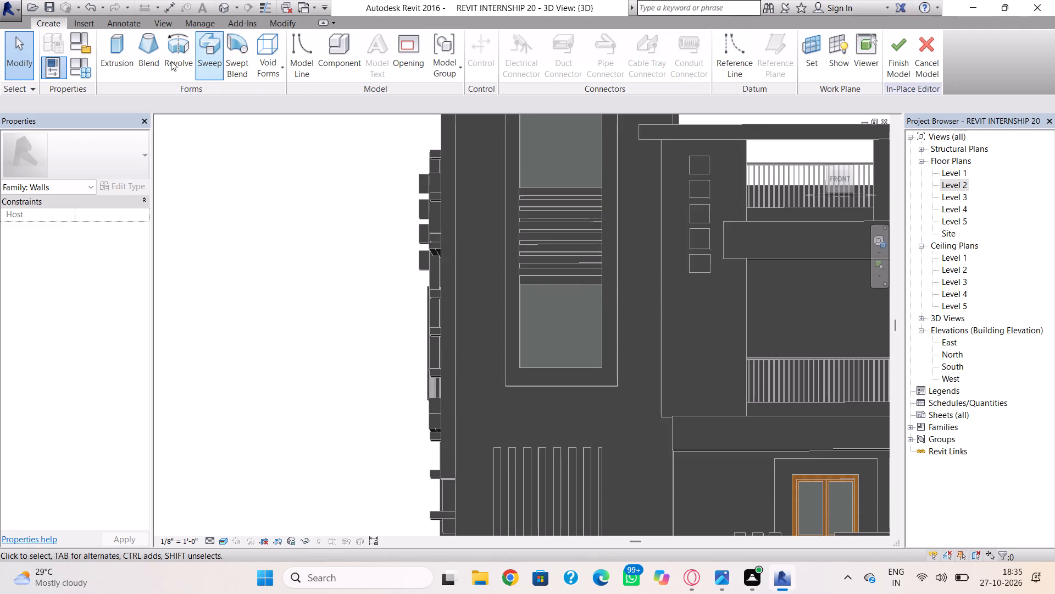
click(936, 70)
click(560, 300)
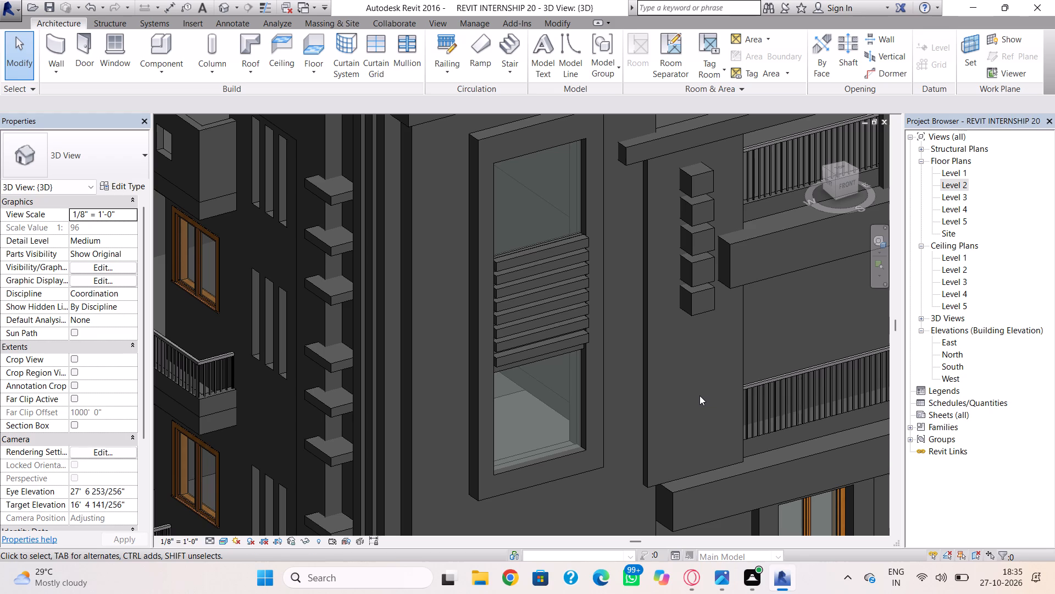
Edit the profile of the wall carrying the five blocks, adding a rectangular opening about 3 ft wide below the bottom block.
shift+right_drag(701, 395, 673, 327)
click(706, 311)
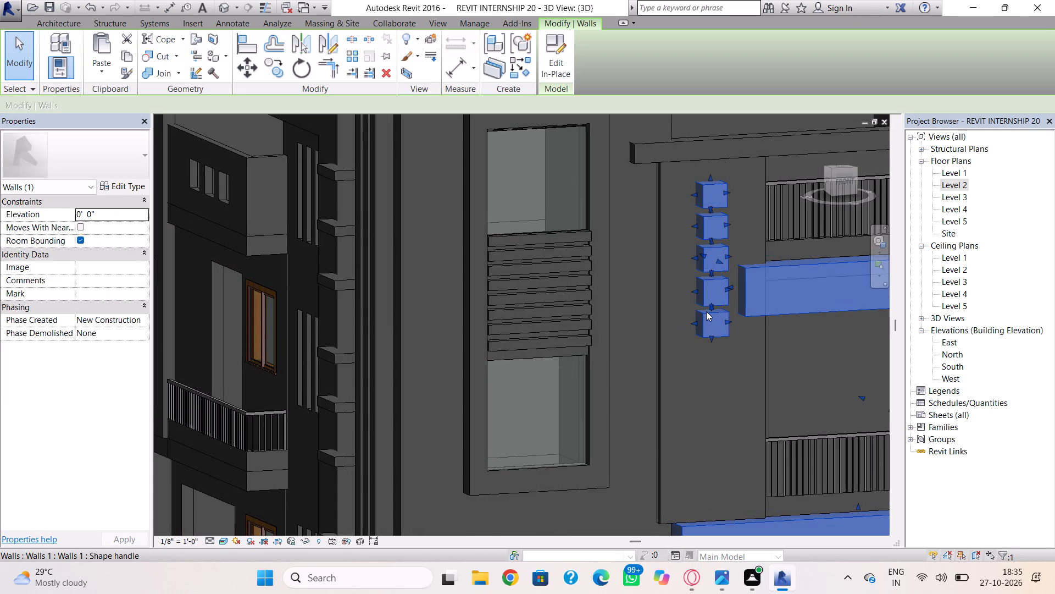
scroll(728, 370, down, 3)
middle_click(728, 375)
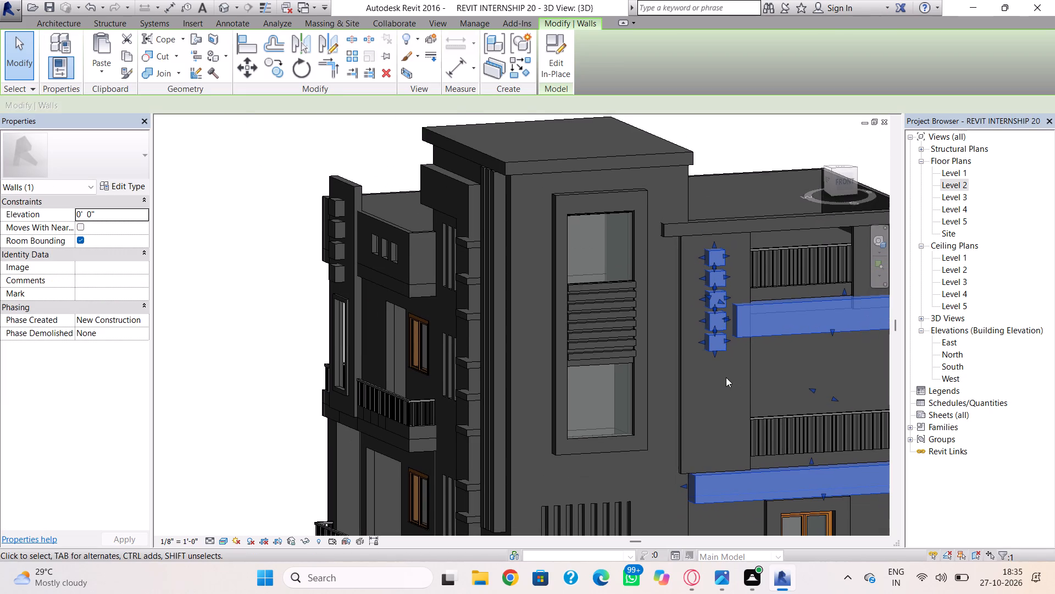
key(Escape)
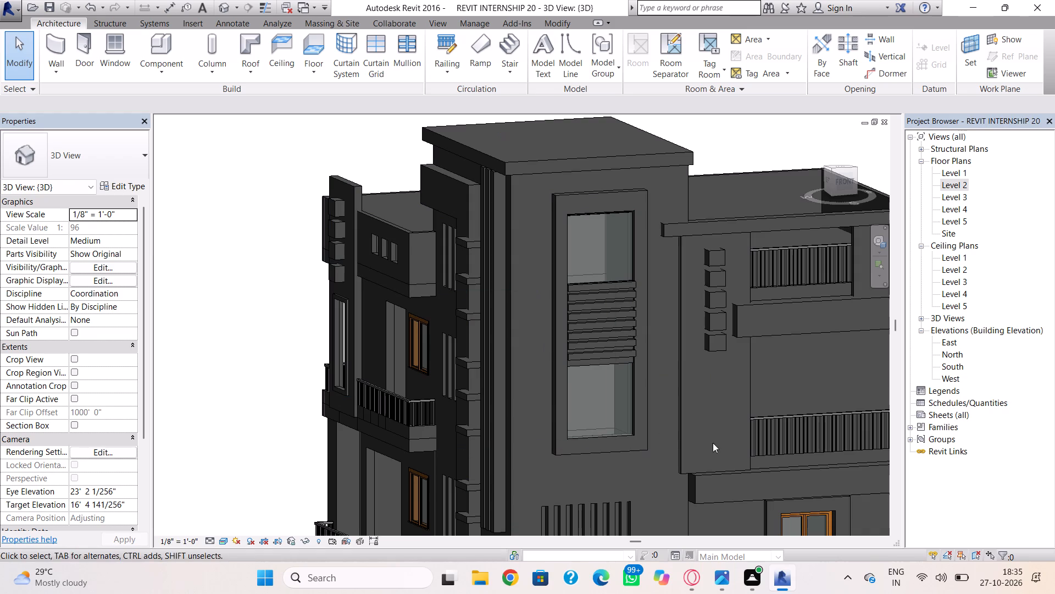
click(681, 414)
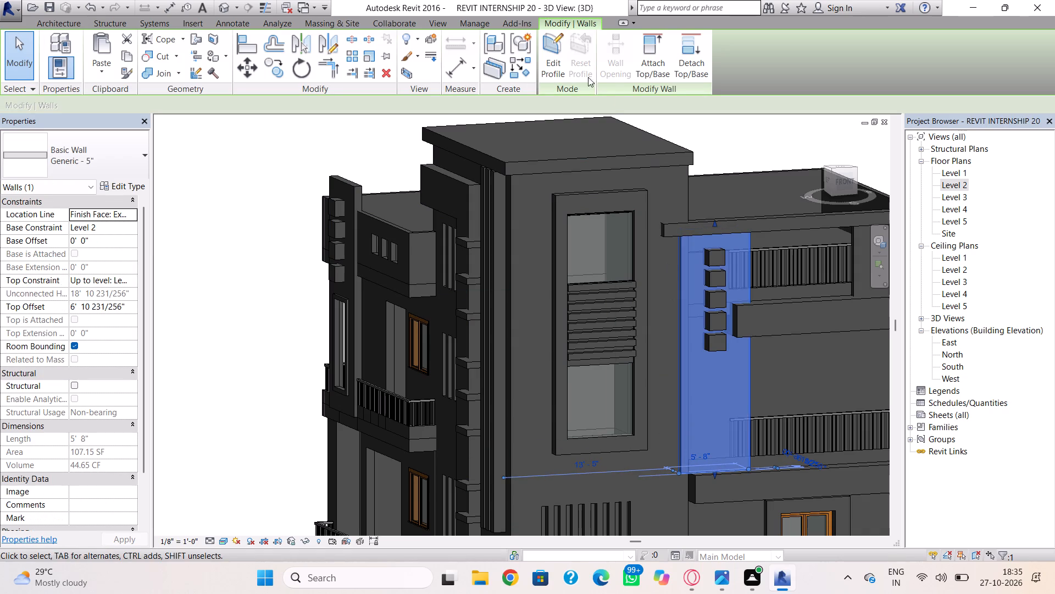
click(558, 48)
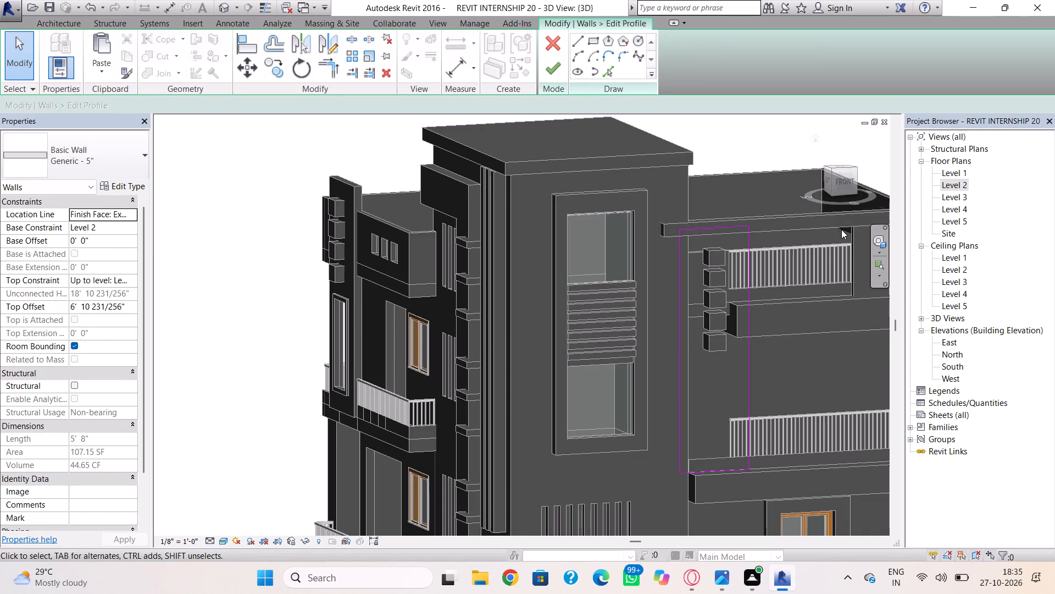
click(843, 184)
shift+right_drag(753, 388, 713, 355)
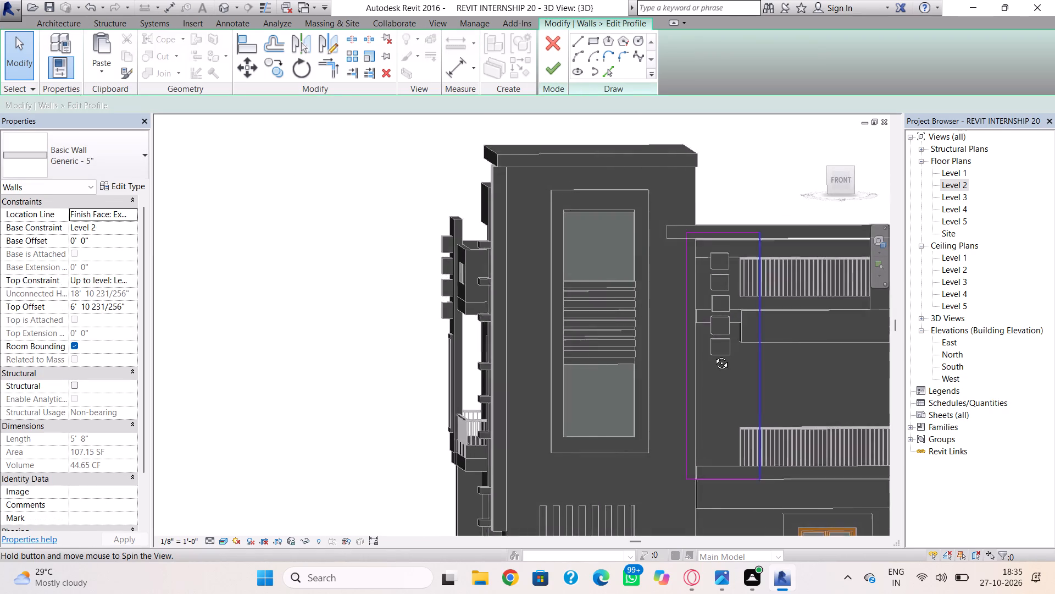
shift+right_drag(713, 355, 698, 351)
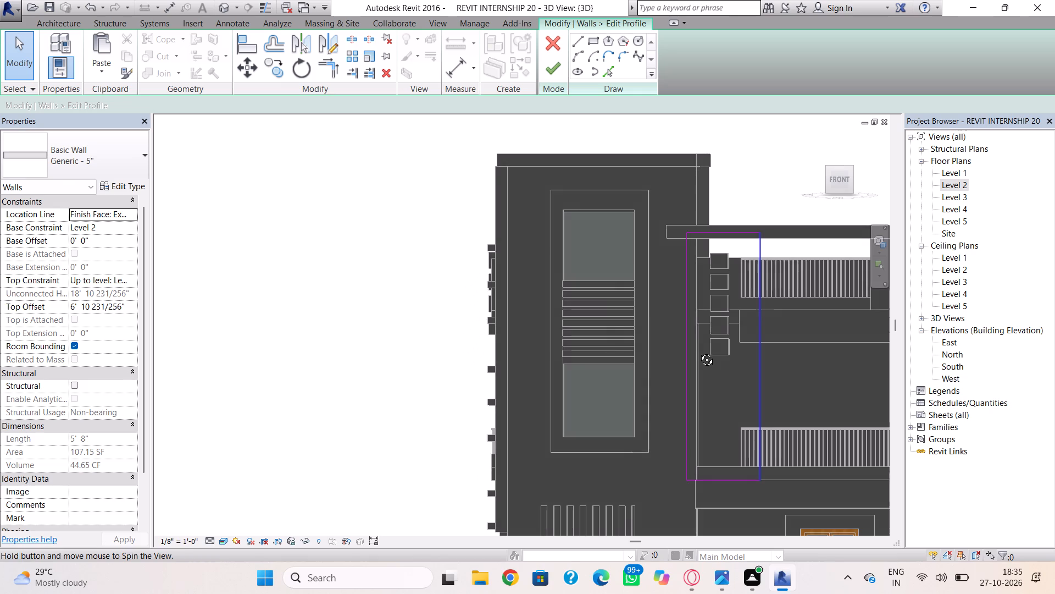
shift+right_drag(698, 351, 698, 352)
scroll(701, 354, up, 2)
middle_drag(701, 354, 656, 328)
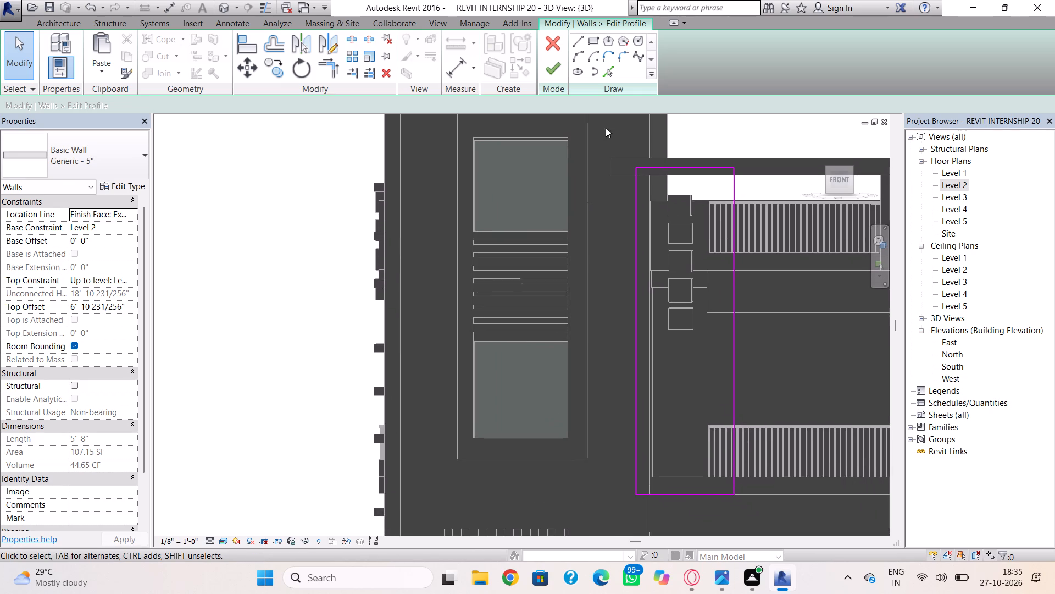
click(594, 38)
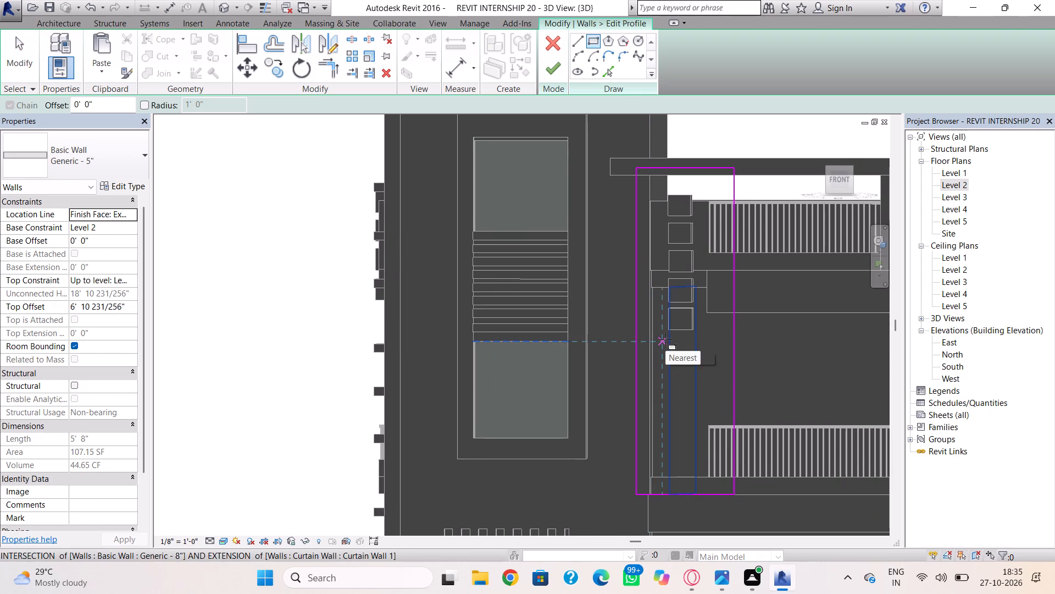
click(665, 337)
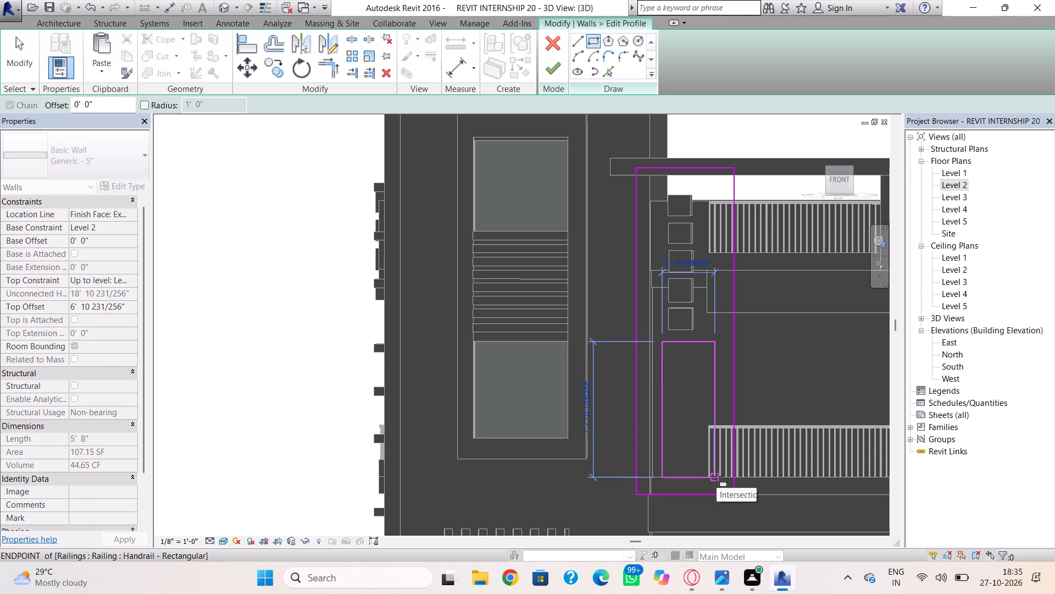
click(717, 475)
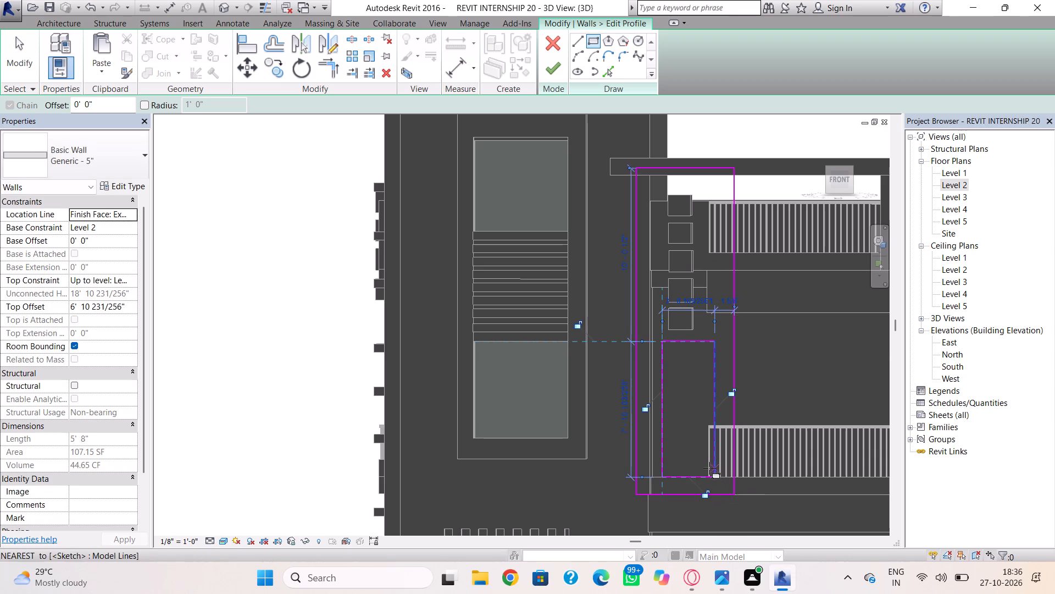
key(Escape)
key(Escape)
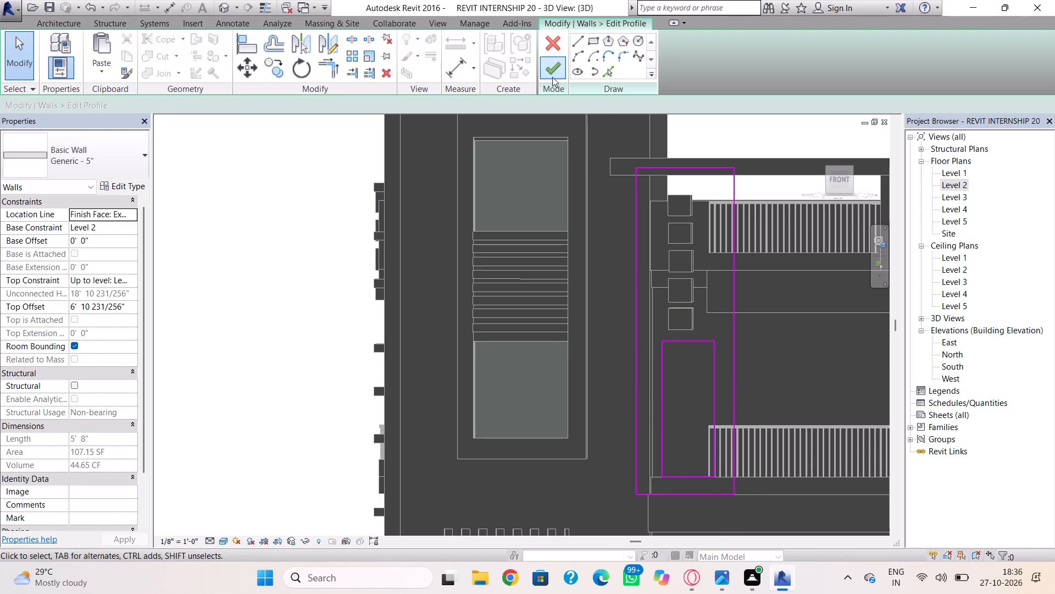
click(552, 77)
click(687, 345)
key(Escape)
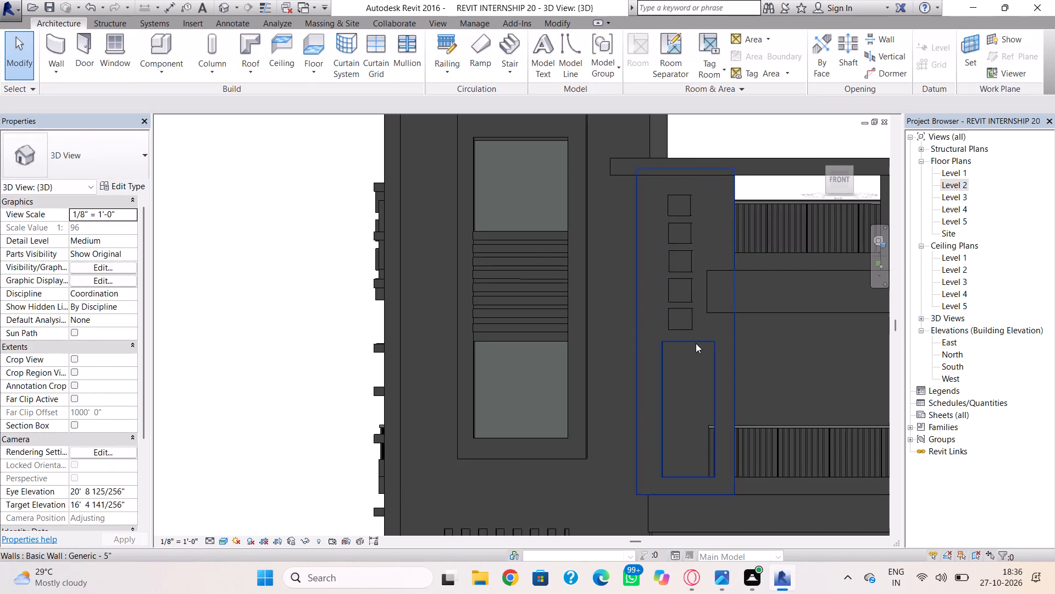
Reopen the wall's profile and raise the opening's top edge slightly to sit just below the bottom block.
double_click(696, 343)
click(693, 340)
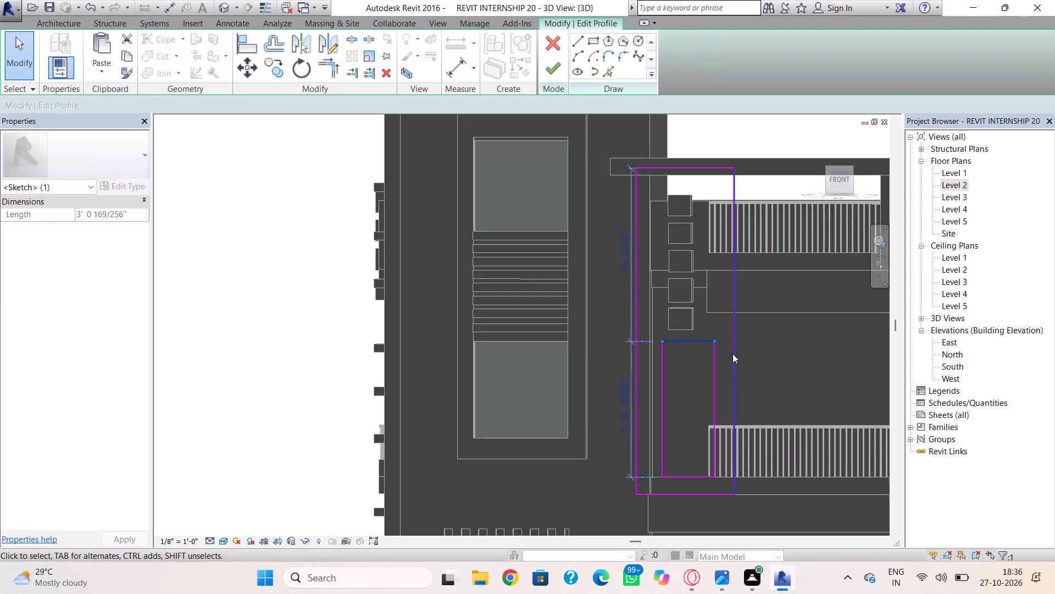
key(Up)
key(Up)
key(Up)
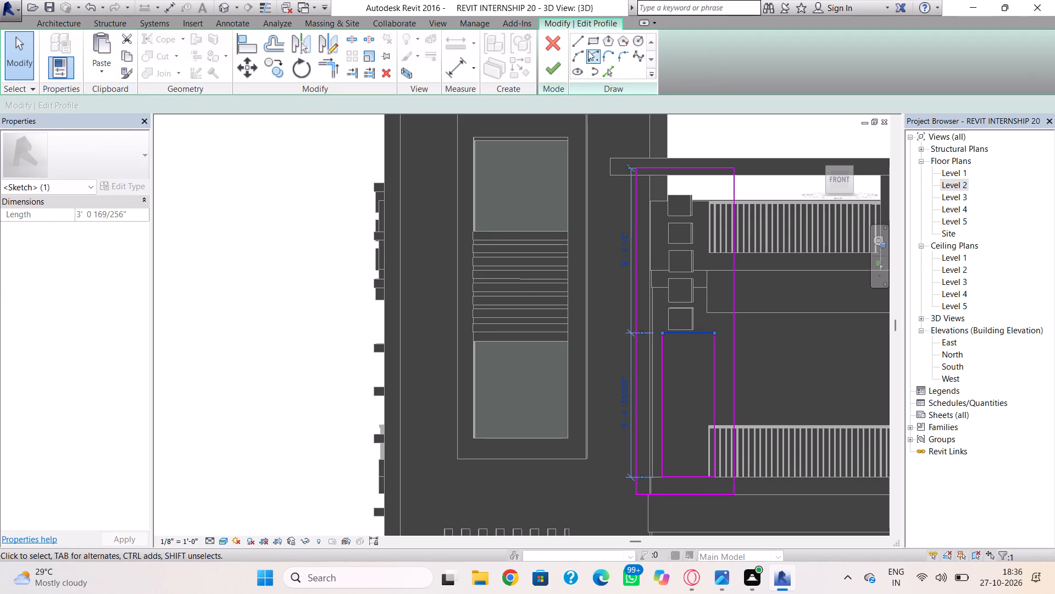
click(563, 58)
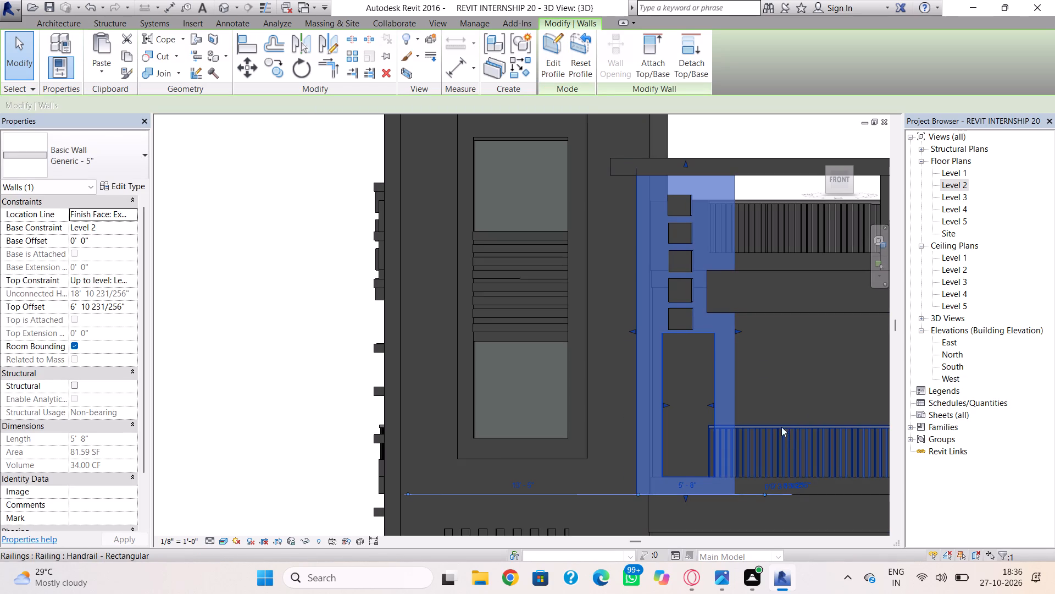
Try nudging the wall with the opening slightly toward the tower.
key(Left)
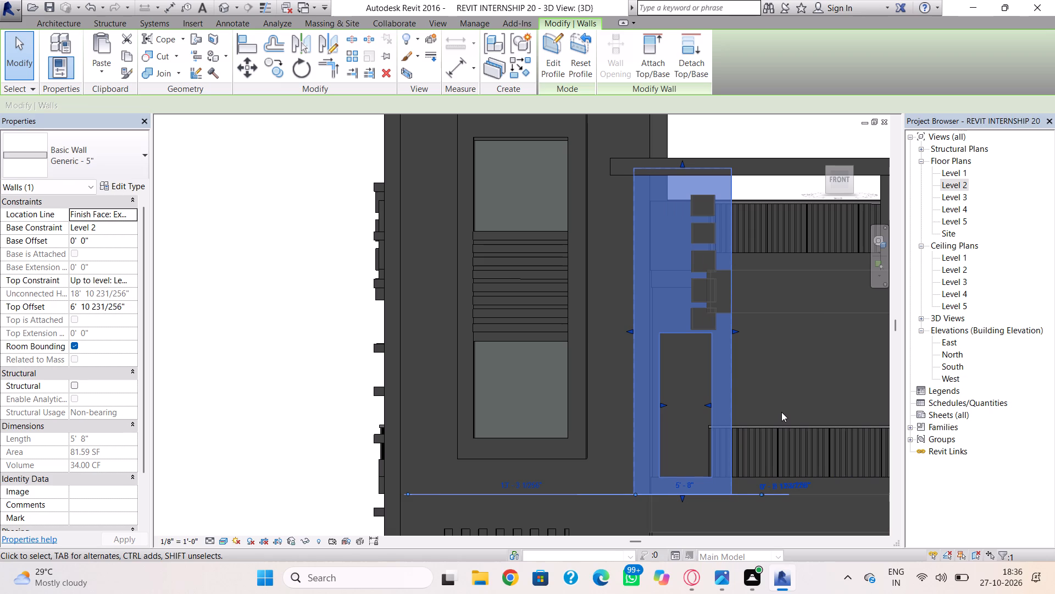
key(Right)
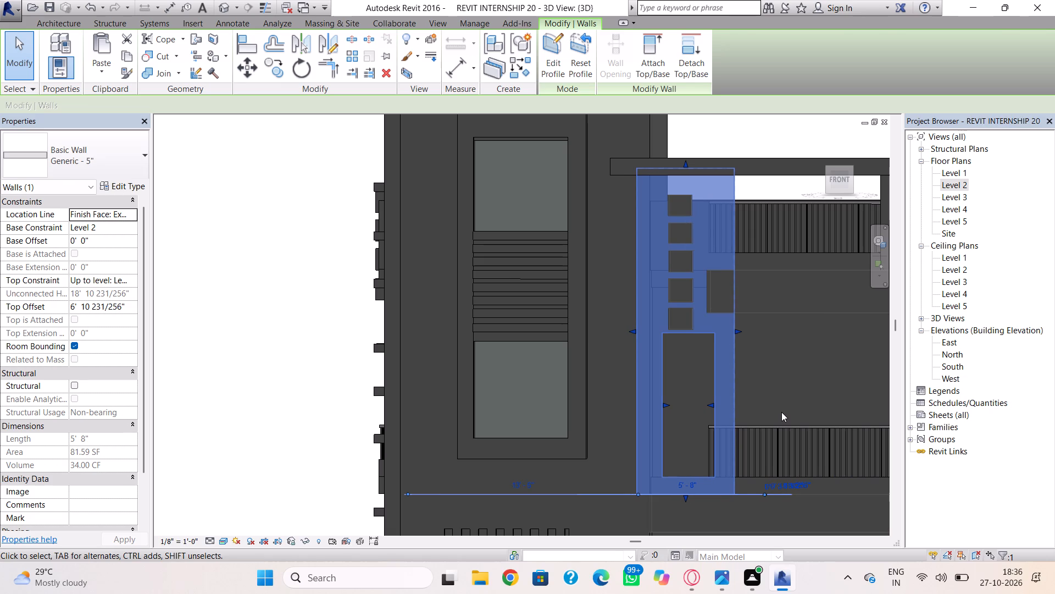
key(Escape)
In the Level 2 floor plan, shorten the front balcony railing so it ends at the near face of the short wall.
click(753, 435)
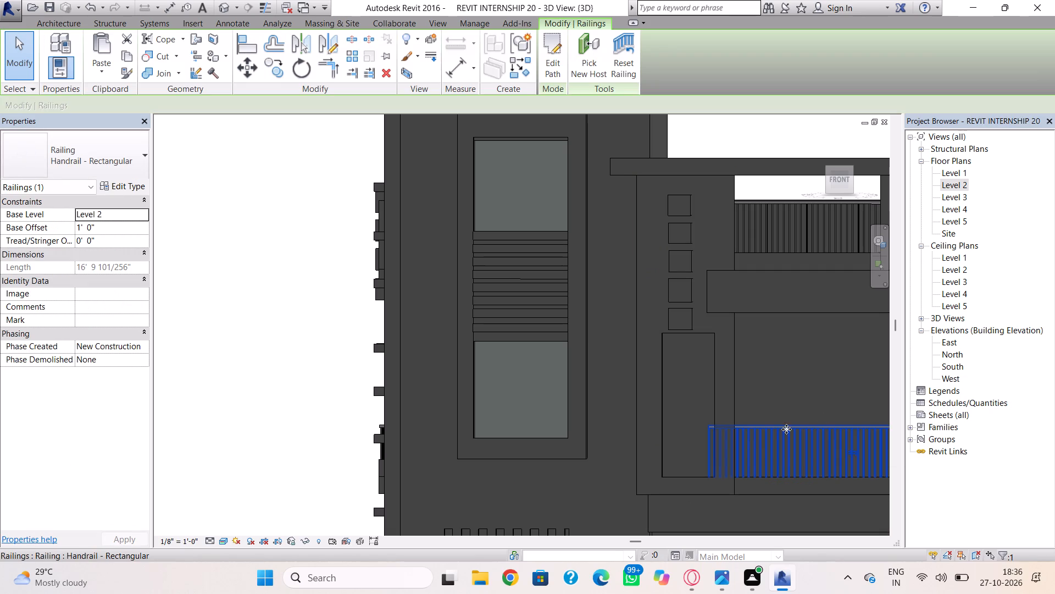
double_click(948, 186)
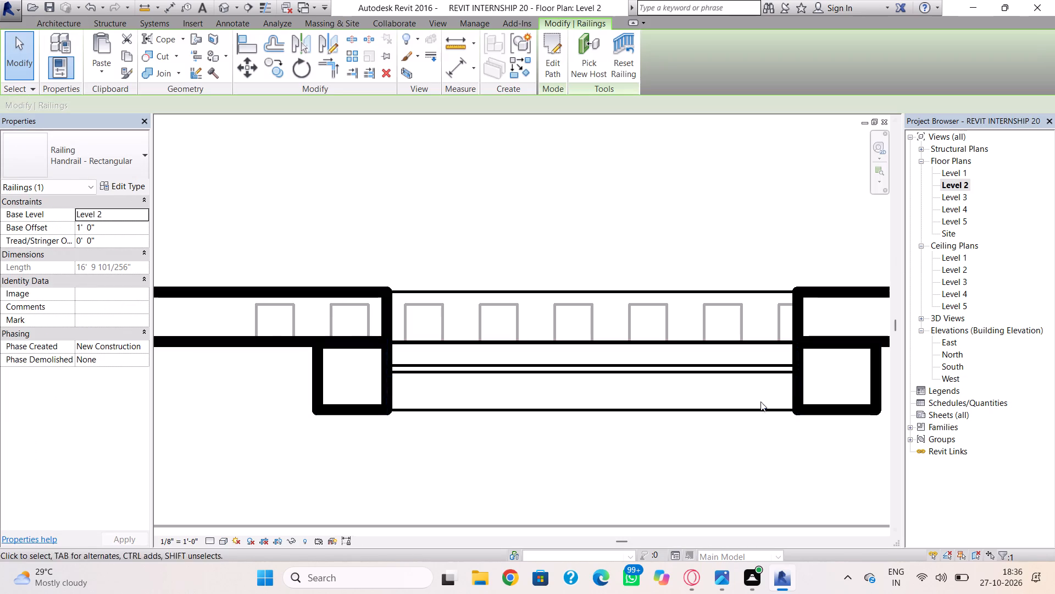
scroll(573, 384, down, 8)
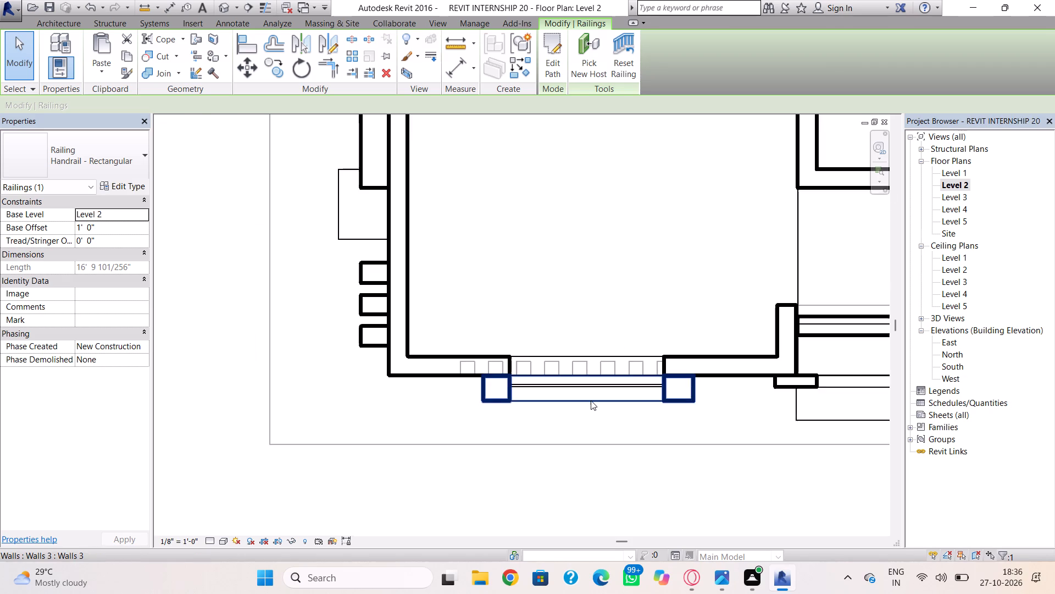
scroll(591, 400, down, 3)
middle_drag(591, 400, 488, 414)
scroll(715, 400, up, 4)
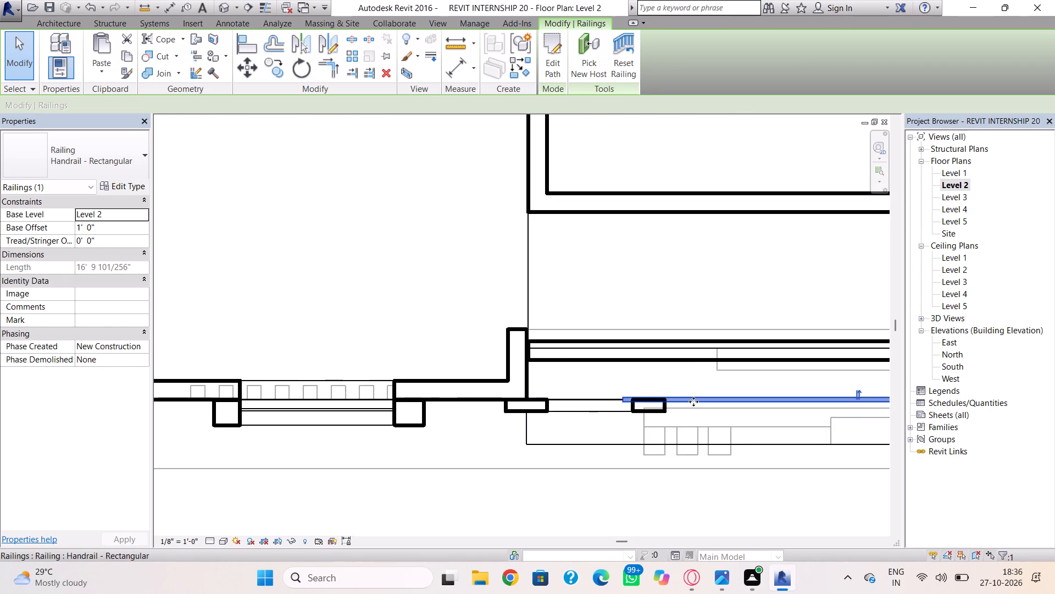
scroll(687, 403, up, 3)
middle_click(677, 405)
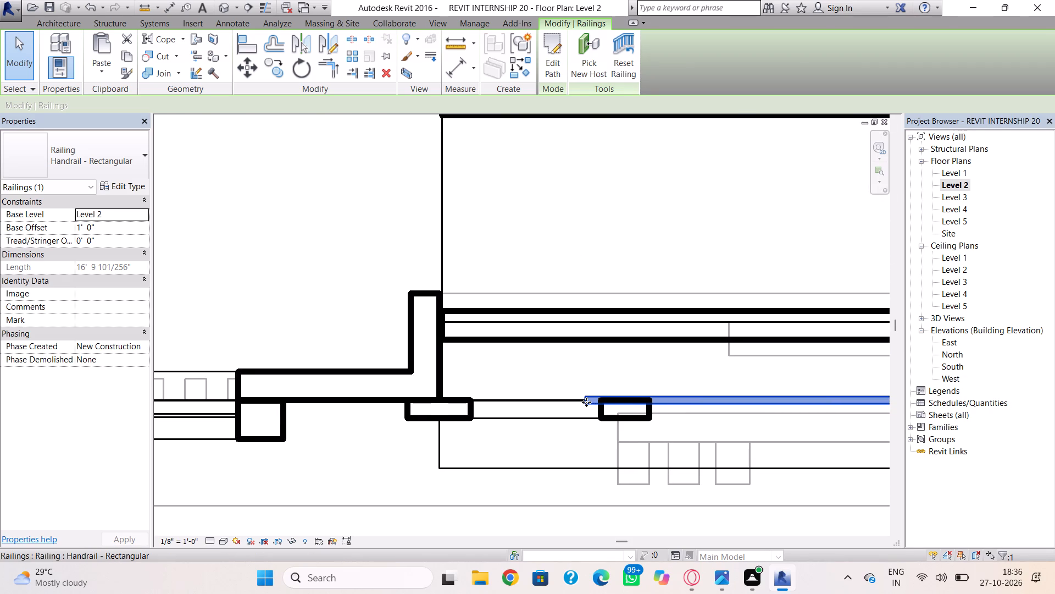
scroll(586, 402, up, 7)
drag(582, 397, 599, 398)
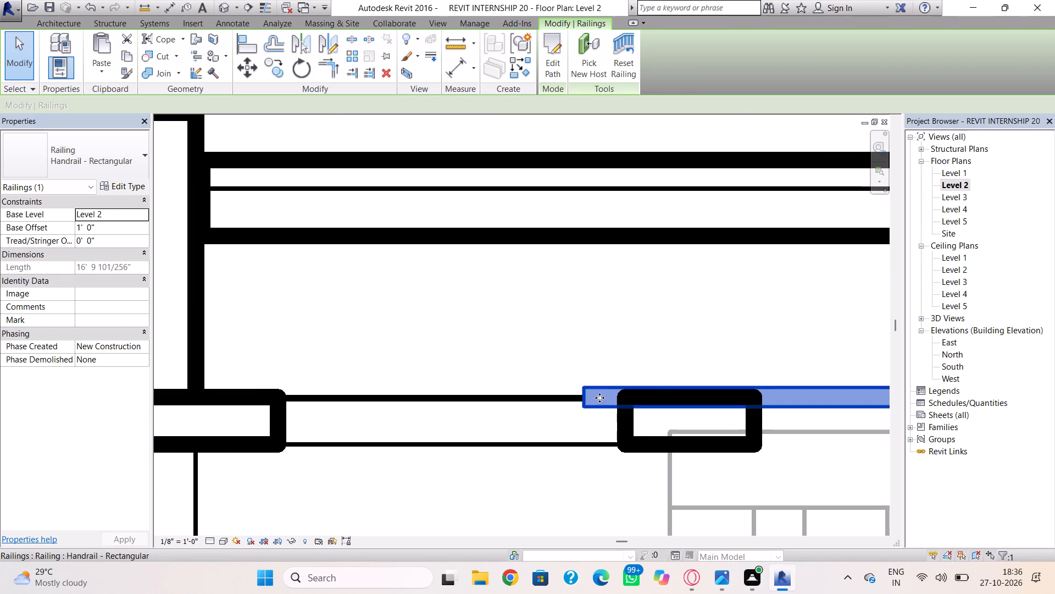
drag(599, 398, 760, 398)
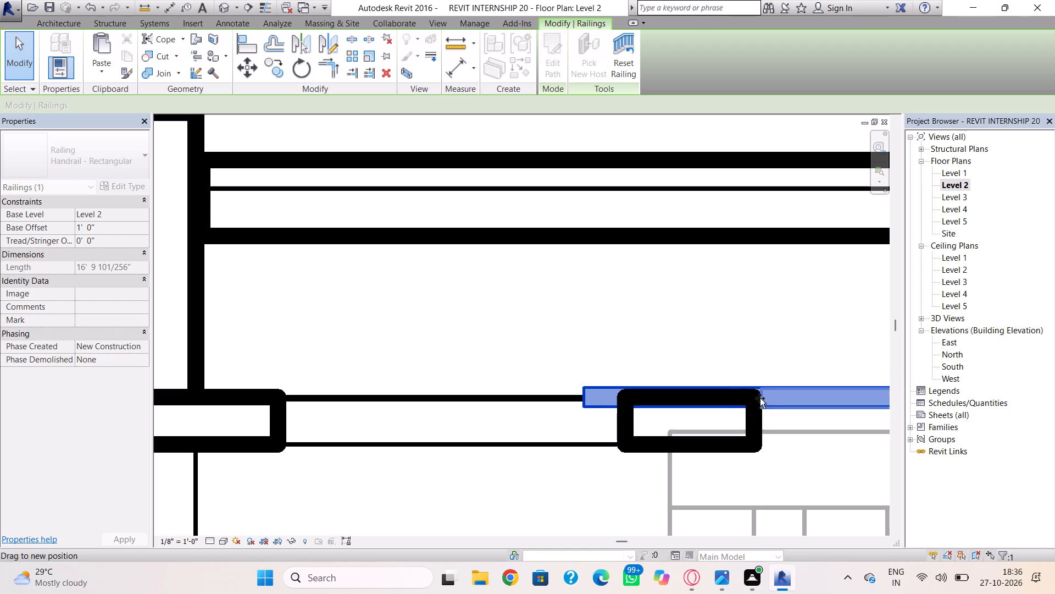
drag(760, 398, 759, 398)
scroll(756, 389, down, 11)
middle_drag(698, 383, 592, 370)
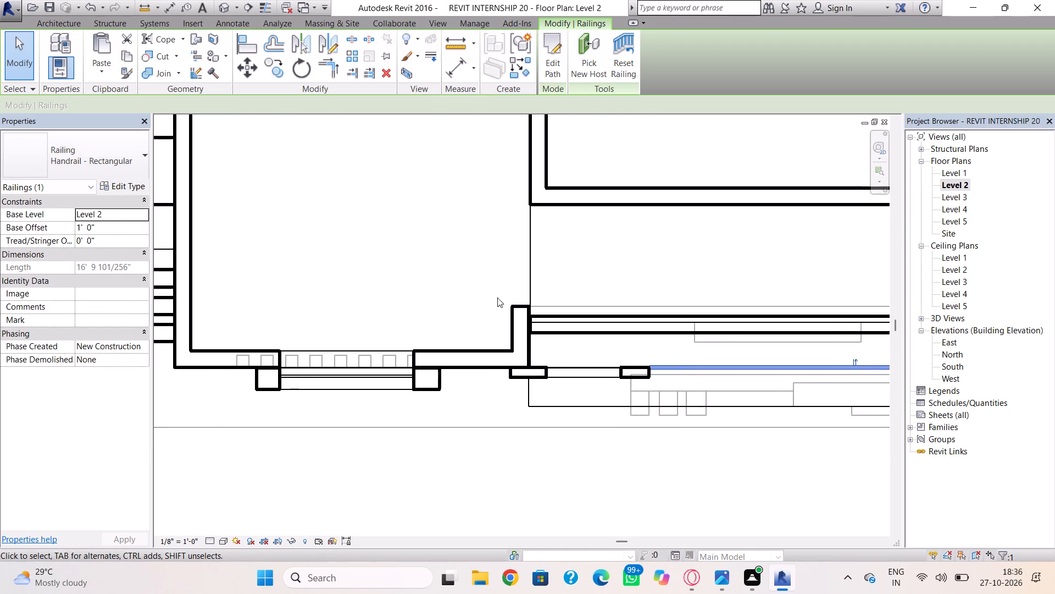
In the 3D view, stretch the top block of the five-block column upward toward the projecting roof slab.
click(223, 10)
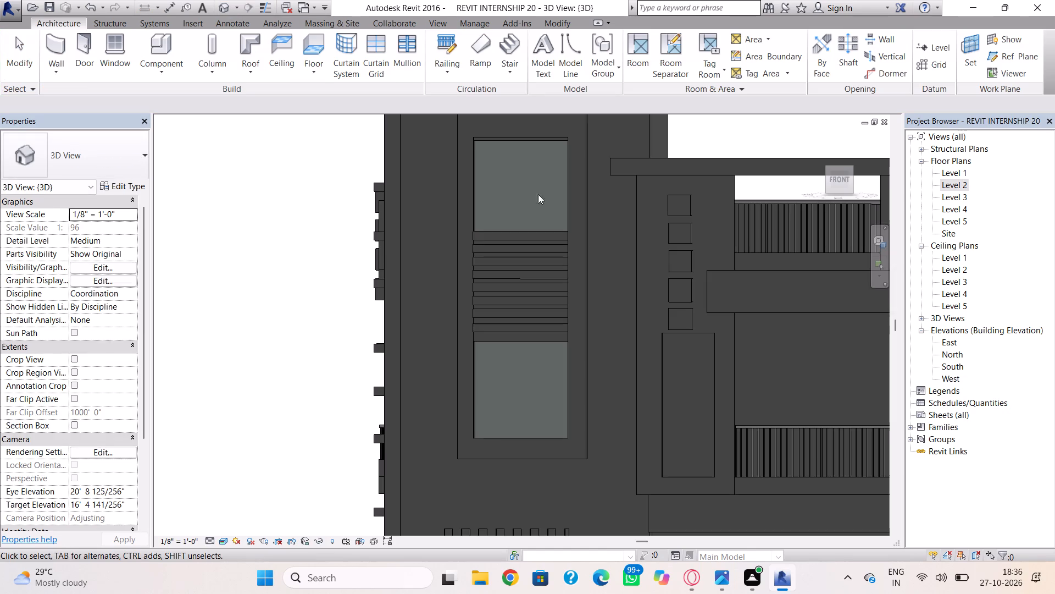
scroll(793, 395, down, 3)
middle_drag(660, 419, 612, 419)
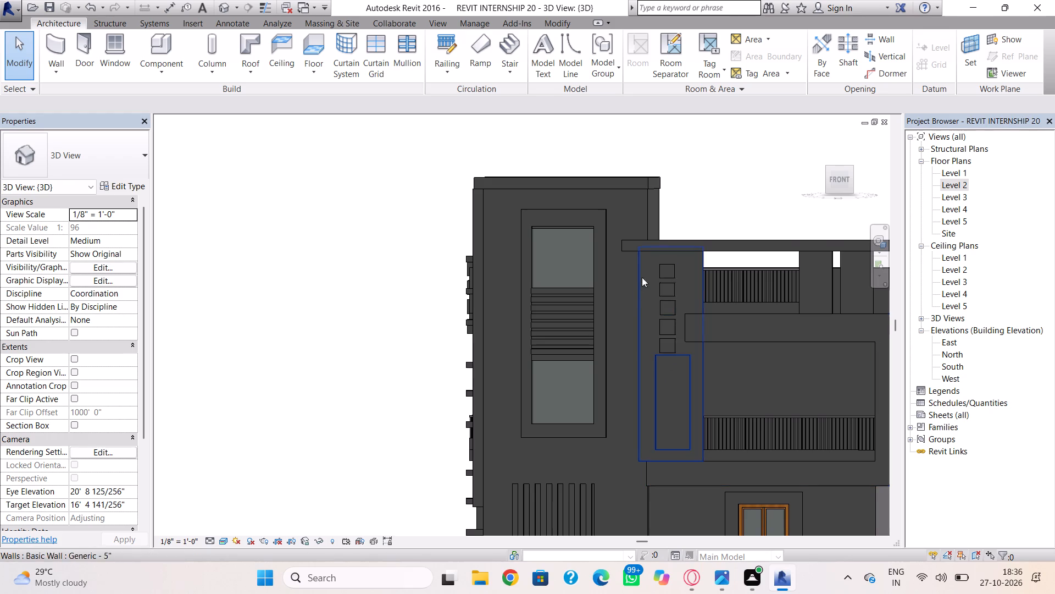
click(673, 270)
scroll(673, 271, up, 3)
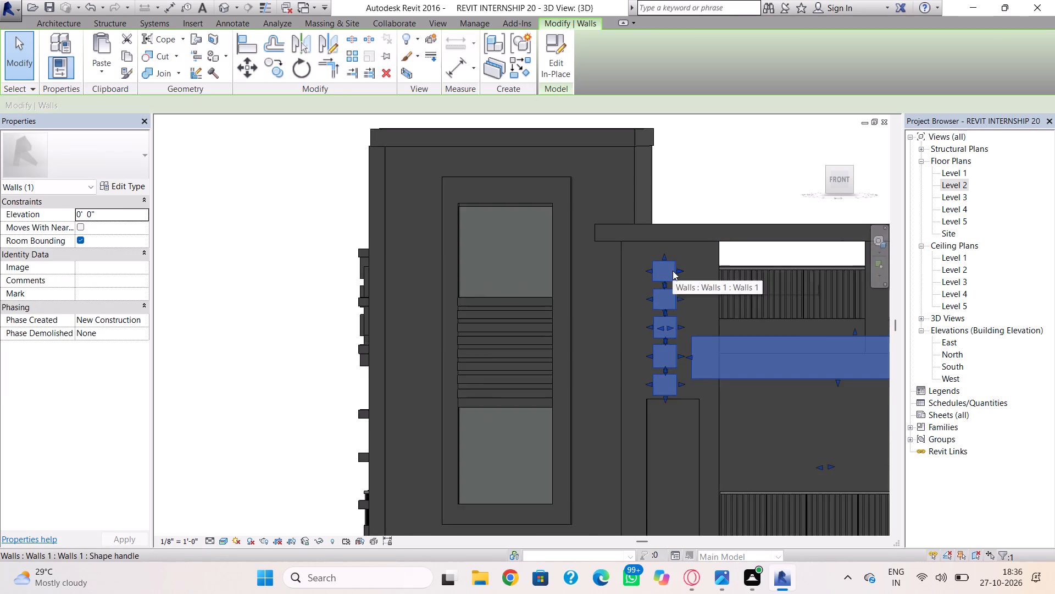
scroll(673, 271, up, 4)
drag(657, 246, 656, 238)
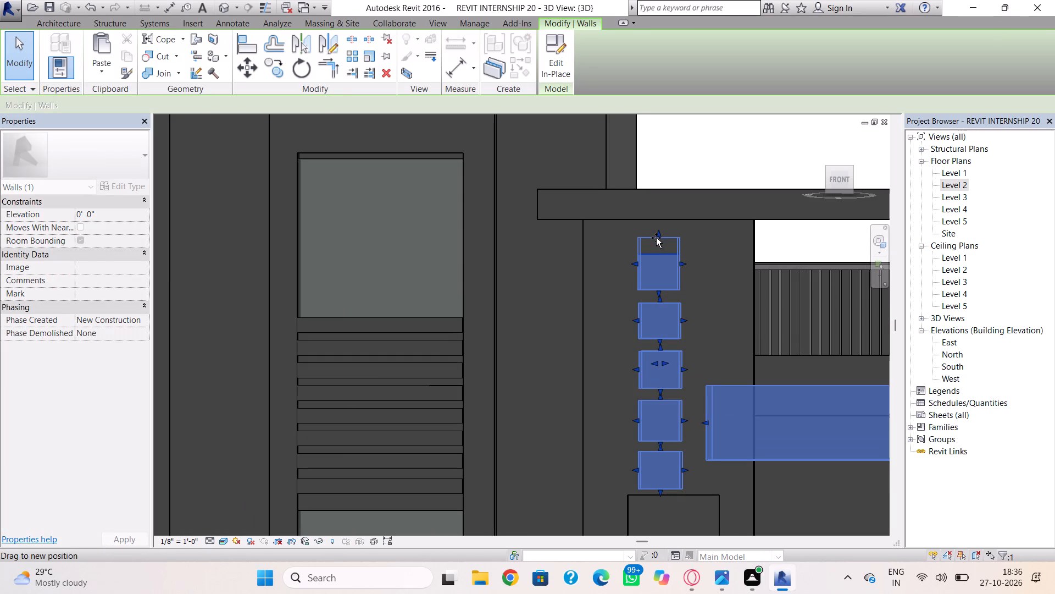
drag(656, 238, 656, 234)
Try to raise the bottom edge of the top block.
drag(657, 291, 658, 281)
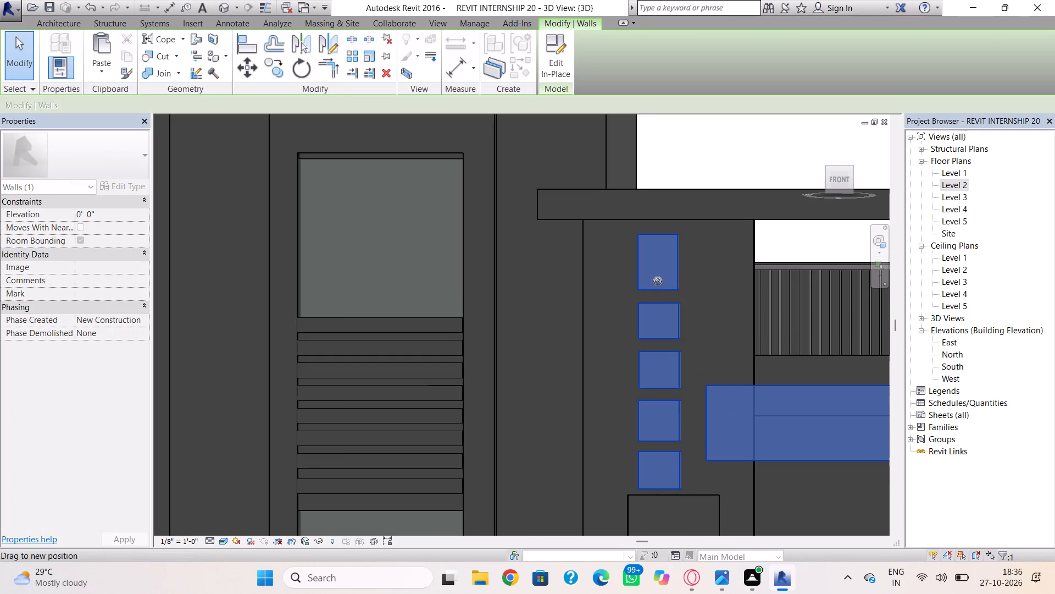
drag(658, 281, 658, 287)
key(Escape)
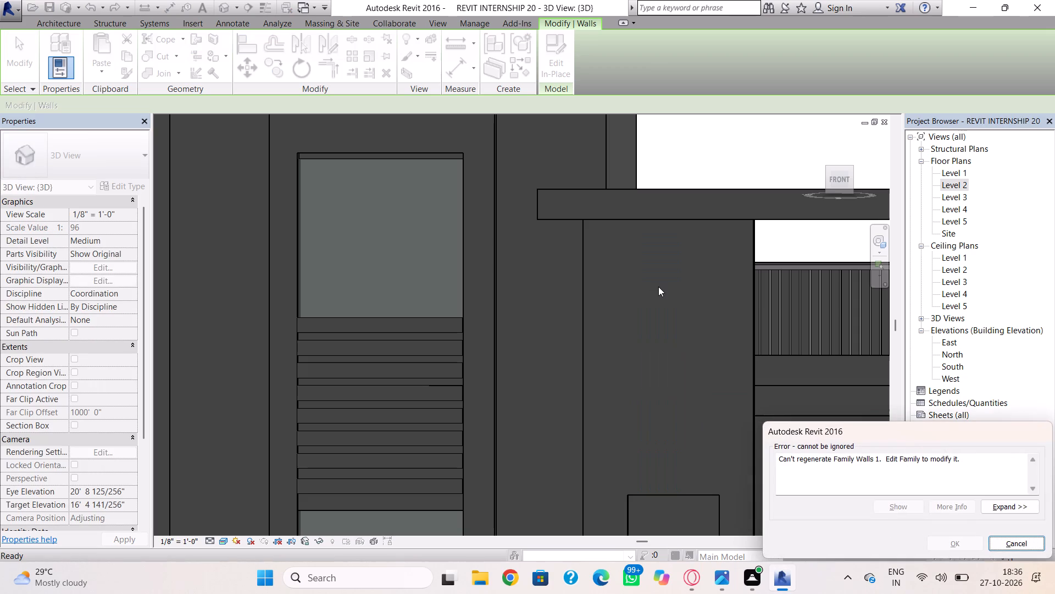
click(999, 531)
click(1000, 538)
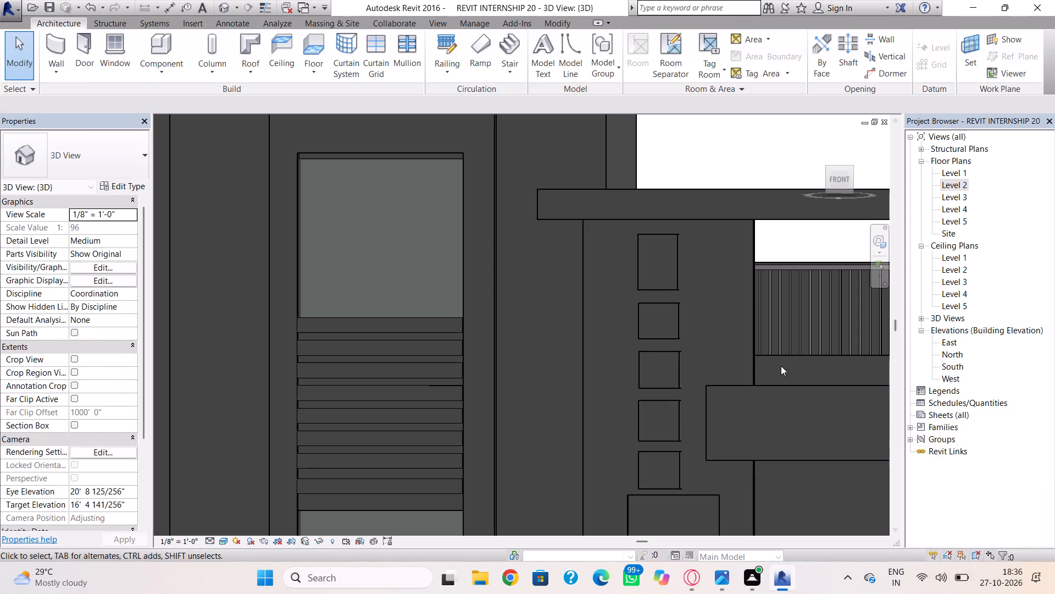
Raise the top block's bottom edge to make the block roughly square.
click(660, 285)
scroll(659, 294, up, 6)
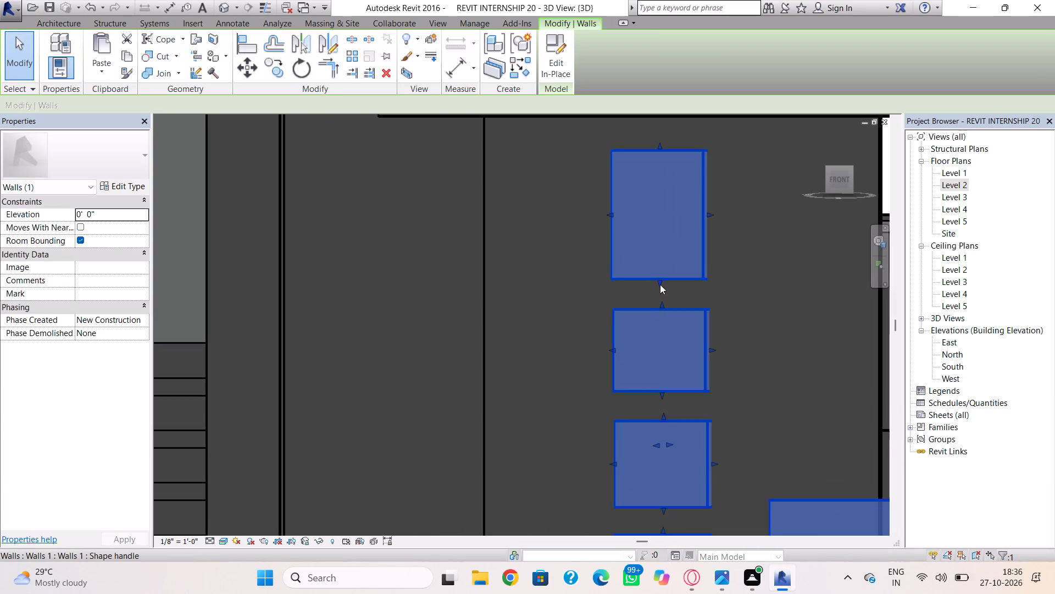
drag(660, 284, 658, 247)
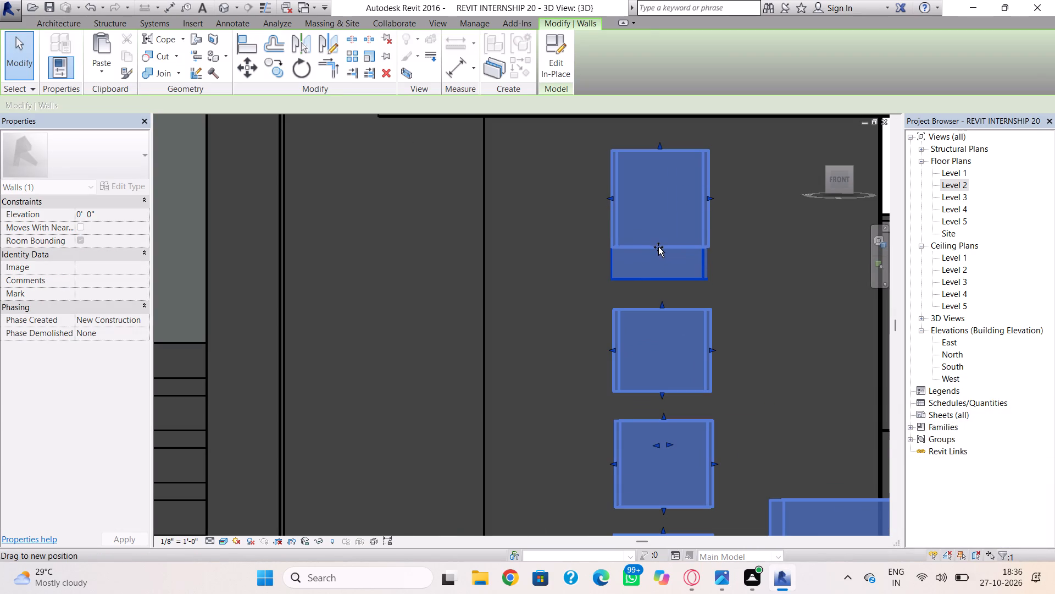
drag(658, 247, 658, 247)
Shift the second block up by raising its top and bottom edges, leaving a narrow gap below the top block.
drag(663, 303, 668, 279)
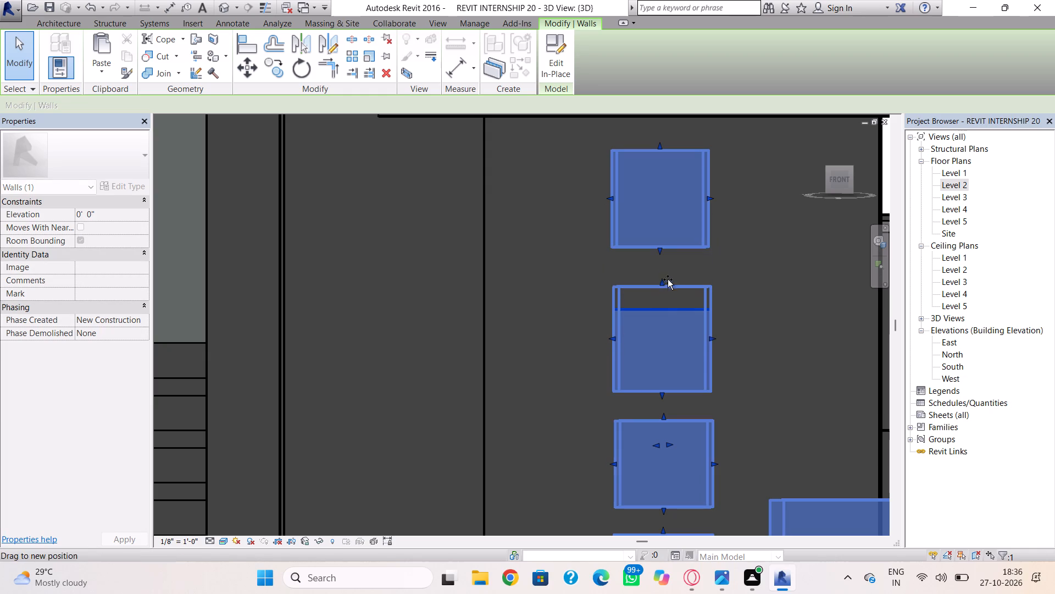
drag(668, 279, 668, 272)
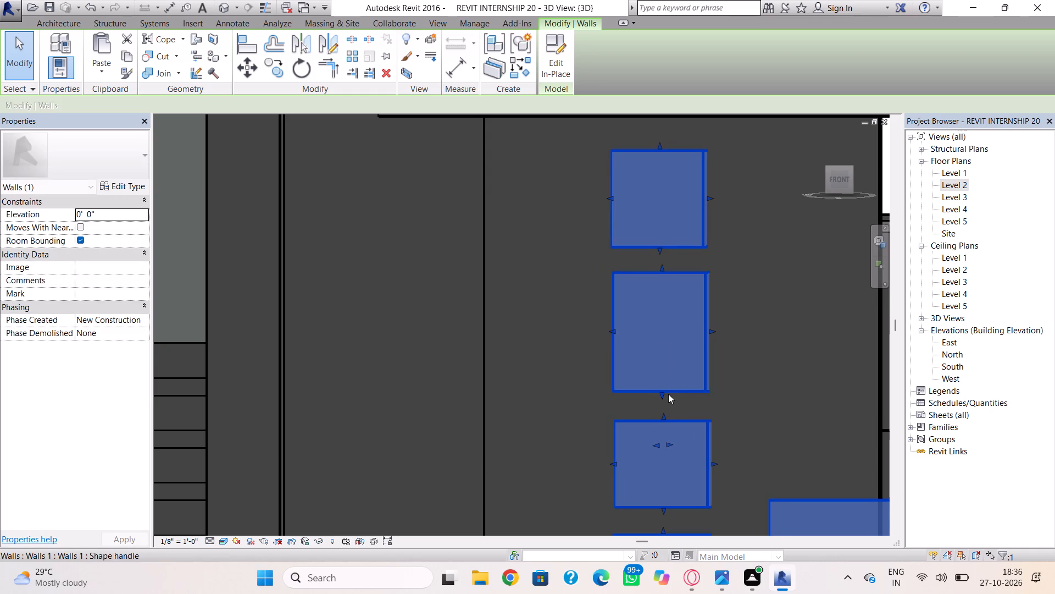
drag(660, 391, 659, 361)
middle_drag(677, 388, 688, 326)
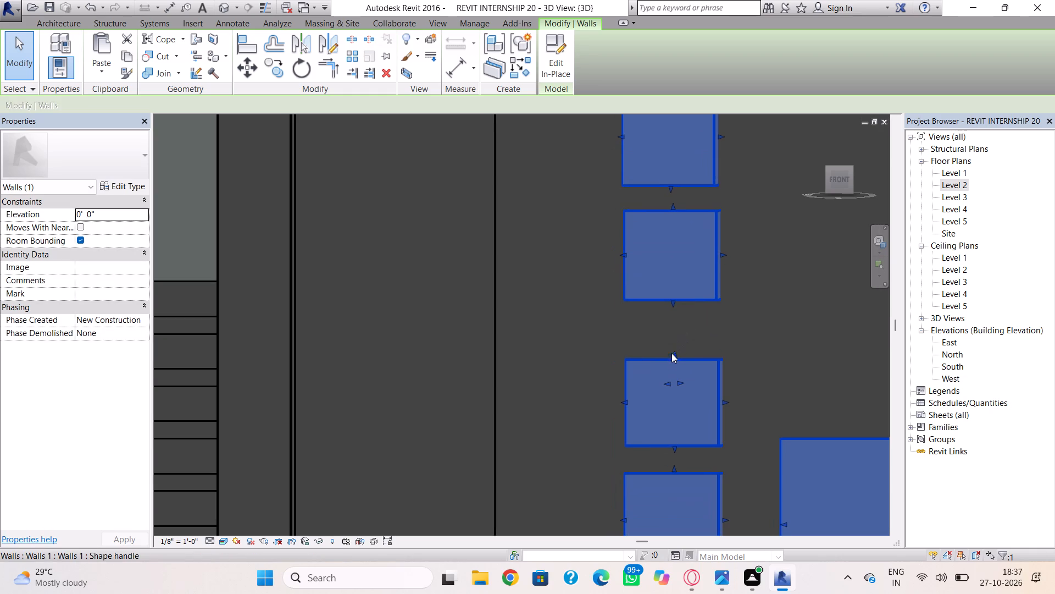
click(671, 212)
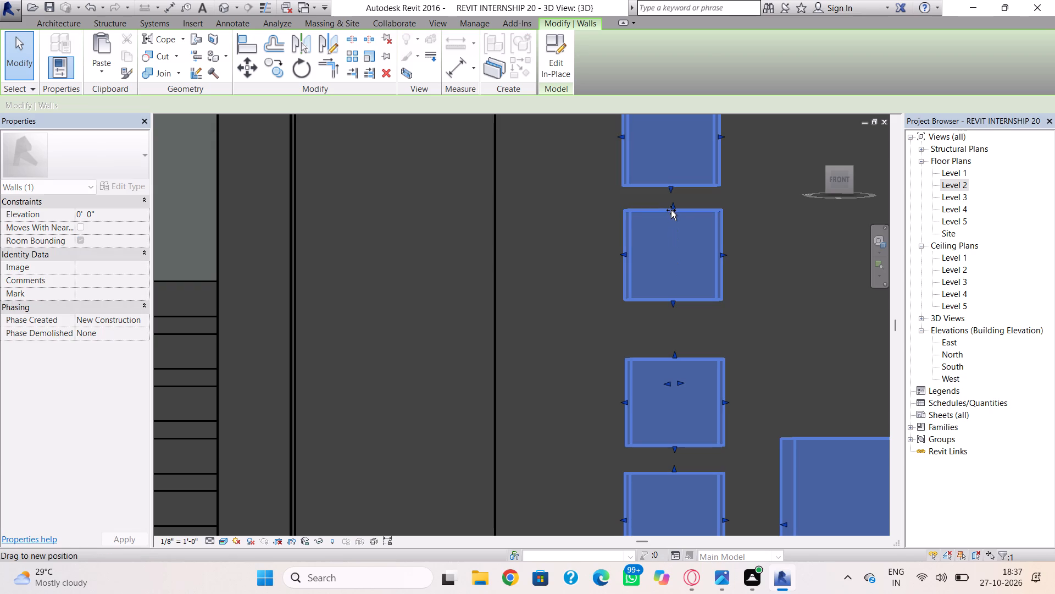
Raise the third block's top and bottom edges to bring it closer to the second block with a matching gap.
drag(674, 358, 676, 337)
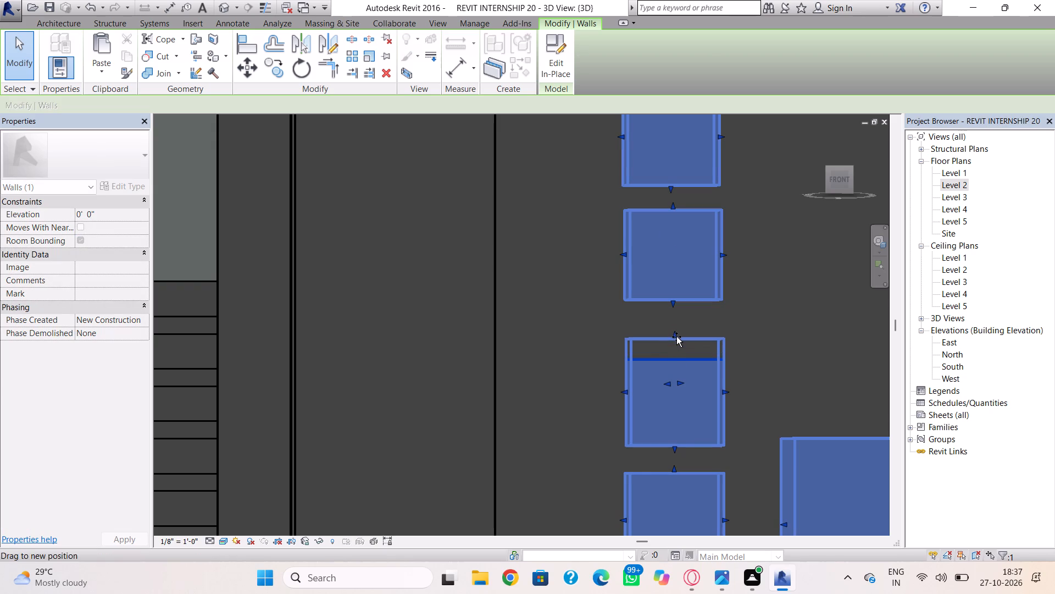
drag(676, 337, 676, 327)
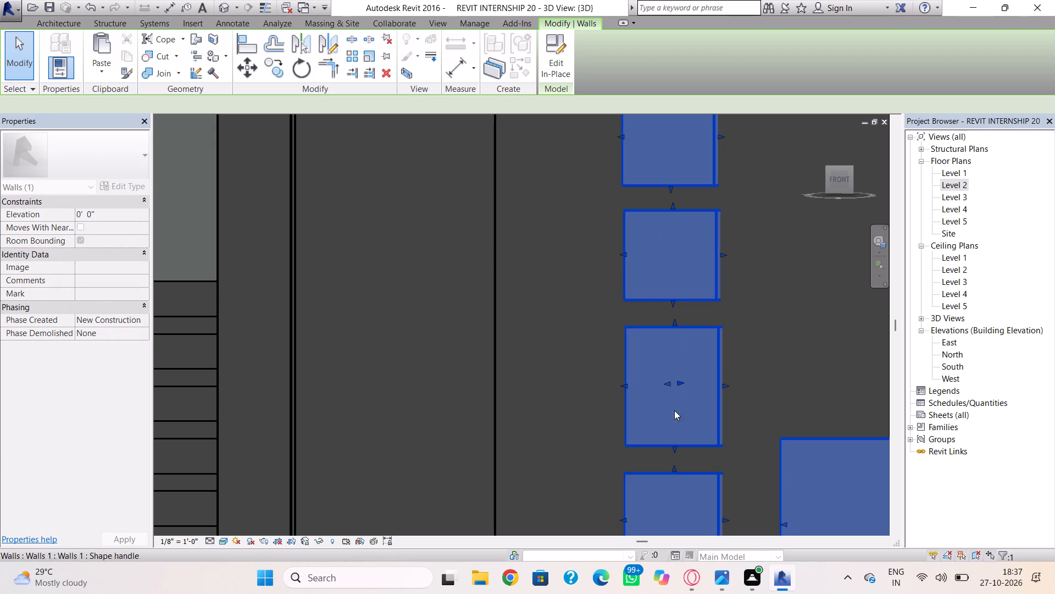
drag(673, 446, 674, 420)
Raise the fourth block's top and bottom edges to match the spacing of the blocks above.
middle_drag(756, 413, 774, 379)
scroll(756, 413, down, 1)
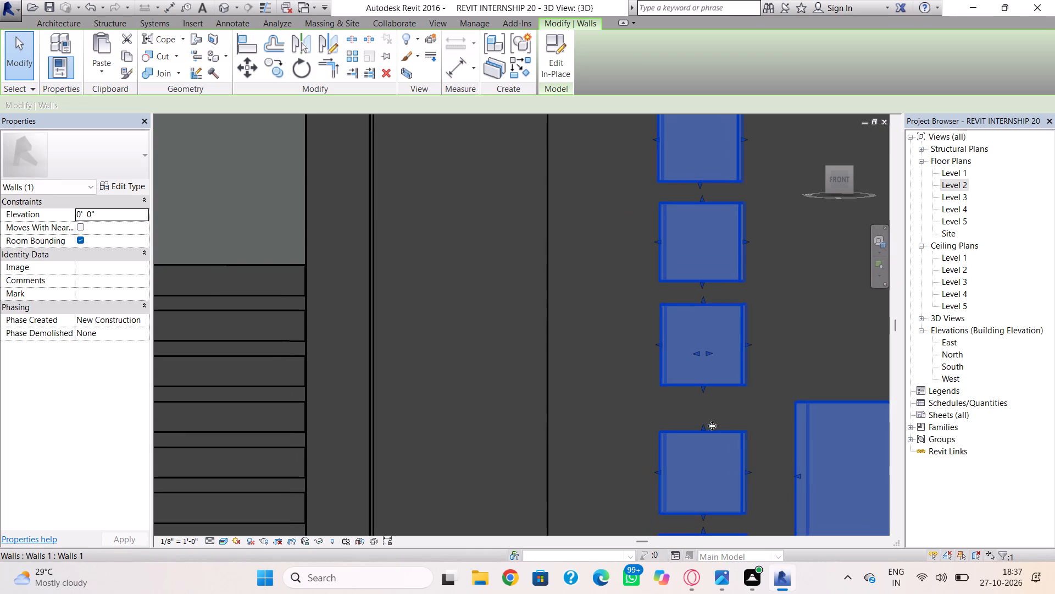
drag(705, 427, 710, 408)
drag(702, 515, 706, 493)
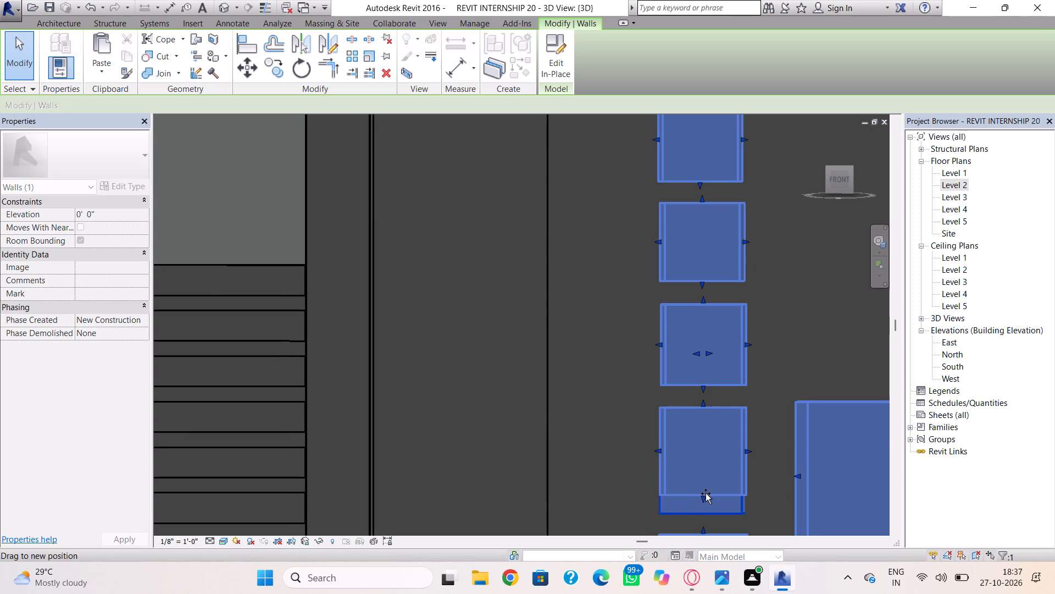
drag(706, 493, 708, 484)
Raise the bottom block's top and bottom edges to match the column's spacing and widen the gap above the wall opening.
scroll(713, 481, down, 1)
middle_drag(713, 479, 730, 423)
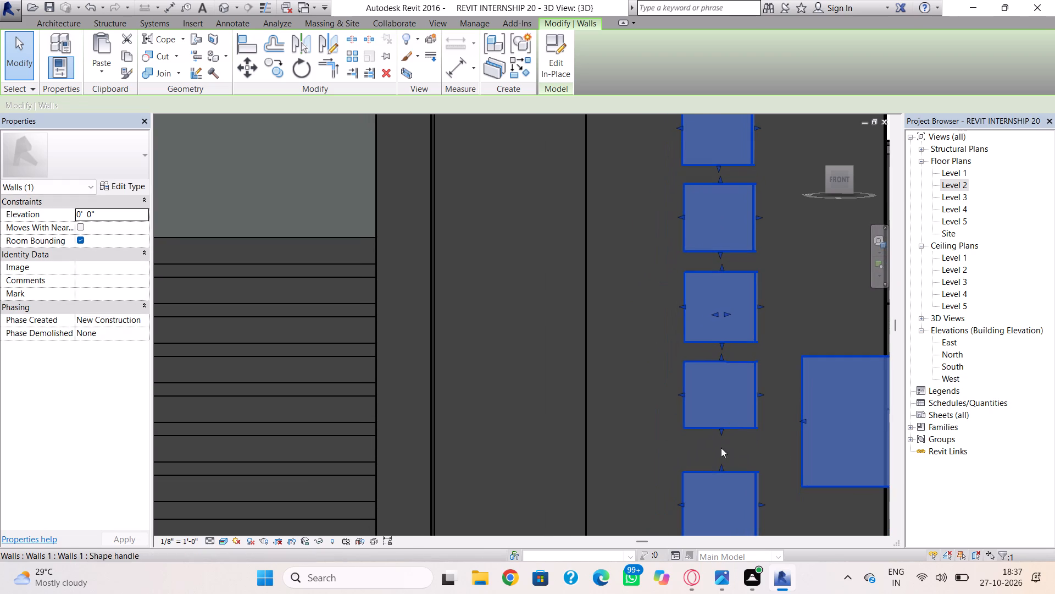
drag(723, 466, 725, 450)
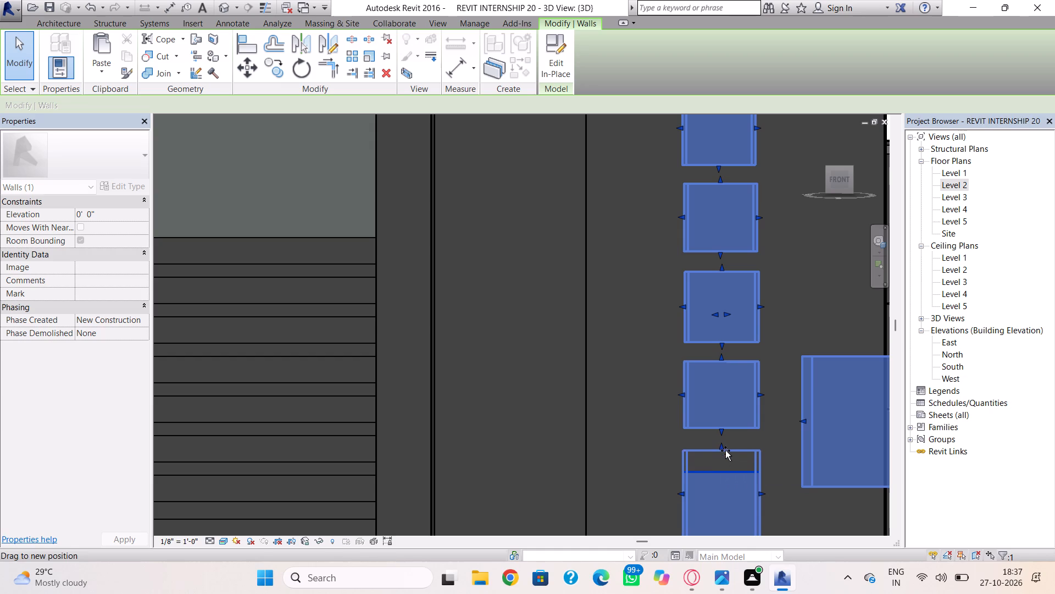
drag(725, 450, 725, 449)
scroll(724, 469, down, 1)
middle_drag(730, 460, 748, 416)
drag(738, 487, 740, 468)
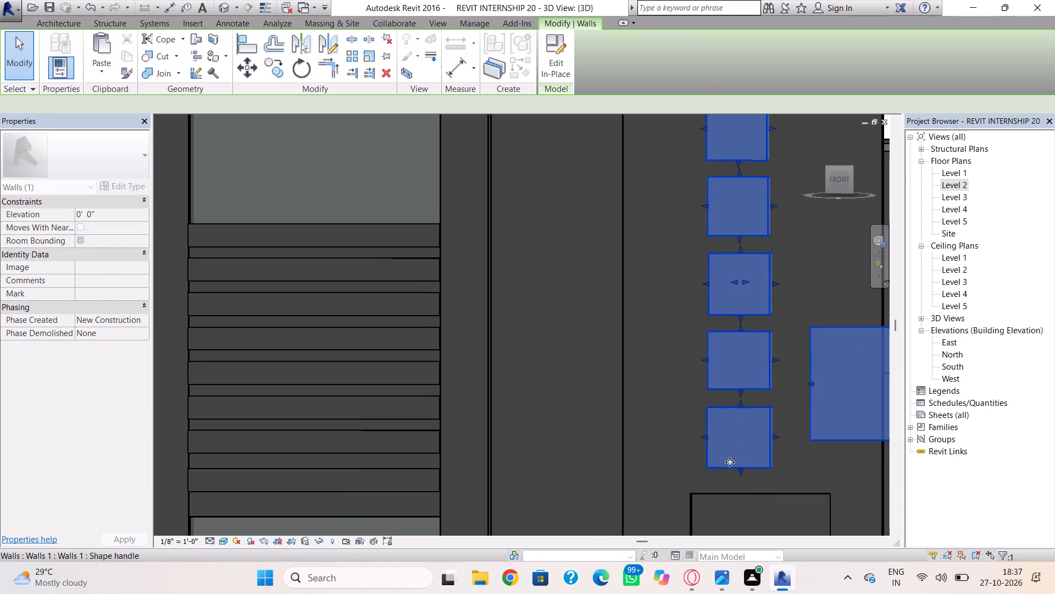
click(620, 425)
key(Escape)
scroll(695, 421, down, 3)
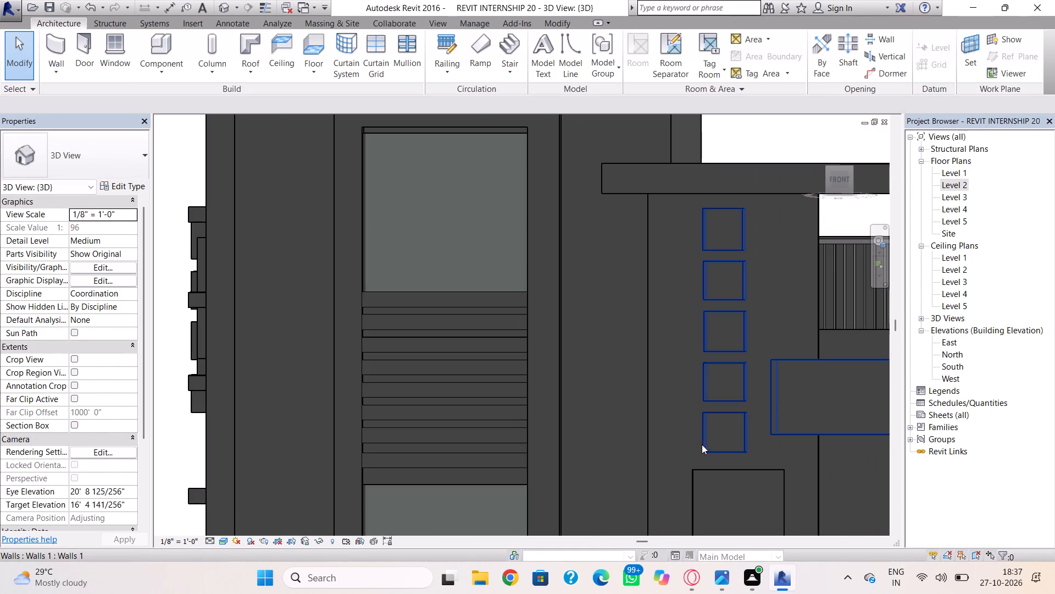
Edit the block wall's profile, nudging the opening's tower-side edge slightly toward the tower, and finish the sketch.
shift+right_drag(716, 441, 725, 432)
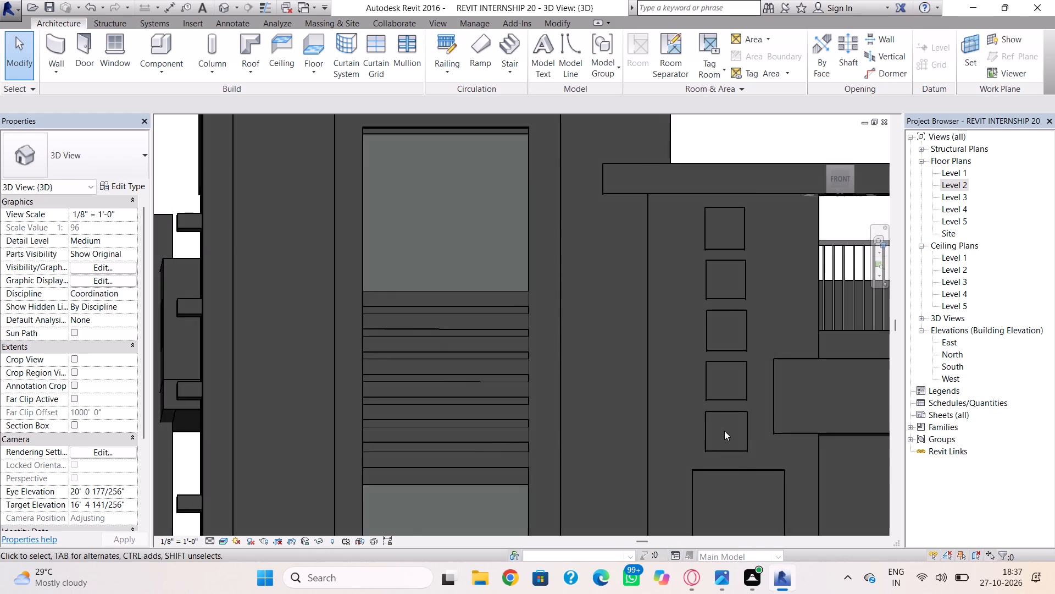
scroll(729, 463, down, 1)
middle_drag(729, 463, 731, 390)
double_click(702, 419)
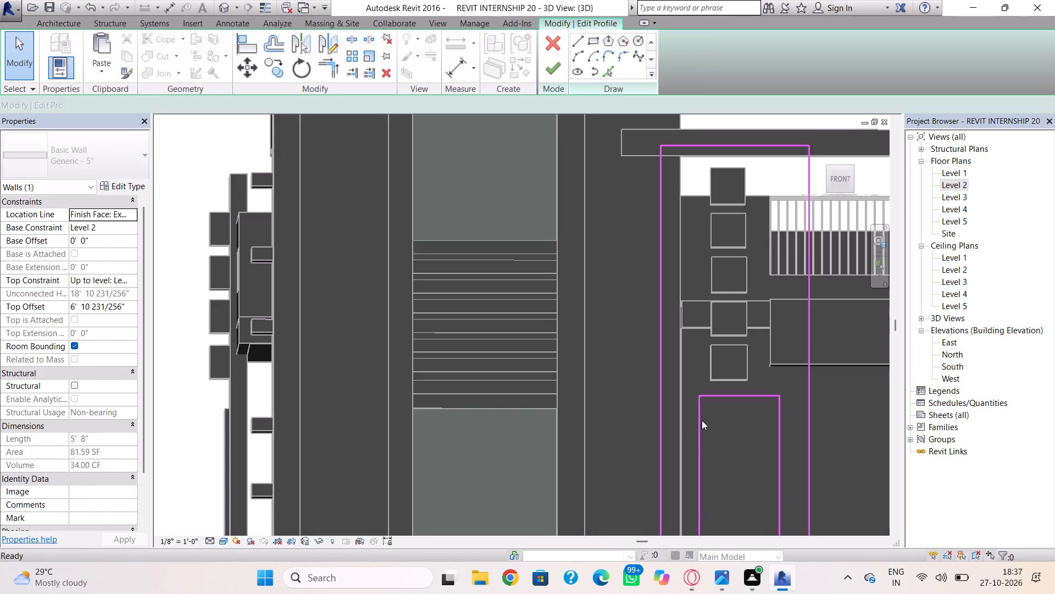
middle_drag(705, 430, 708, 375)
click(704, 384)
key(Left)
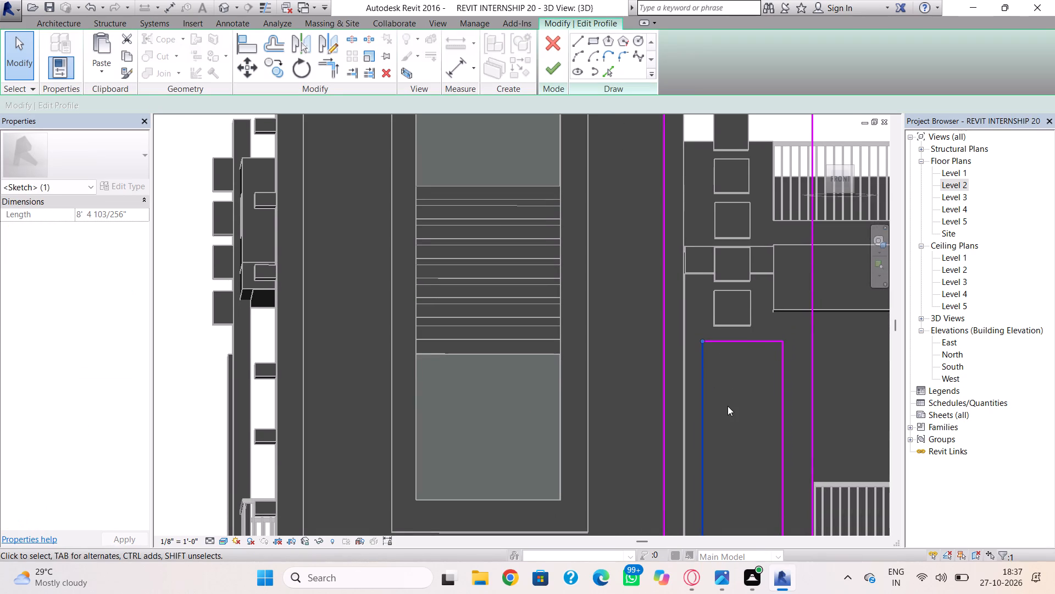
click(745, 370)
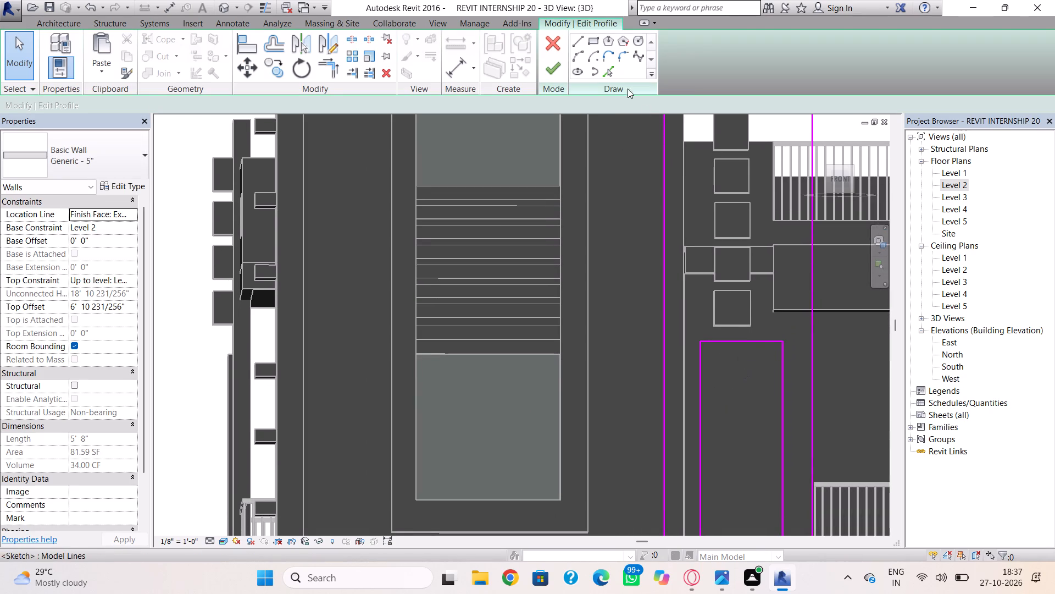
click(563, 64)
Edit the block wall's profile, nudging the opening's tower-side edge toward the tower and its opposite edge outward, and finish the sketch.
scroll(765, 399, down, 4)
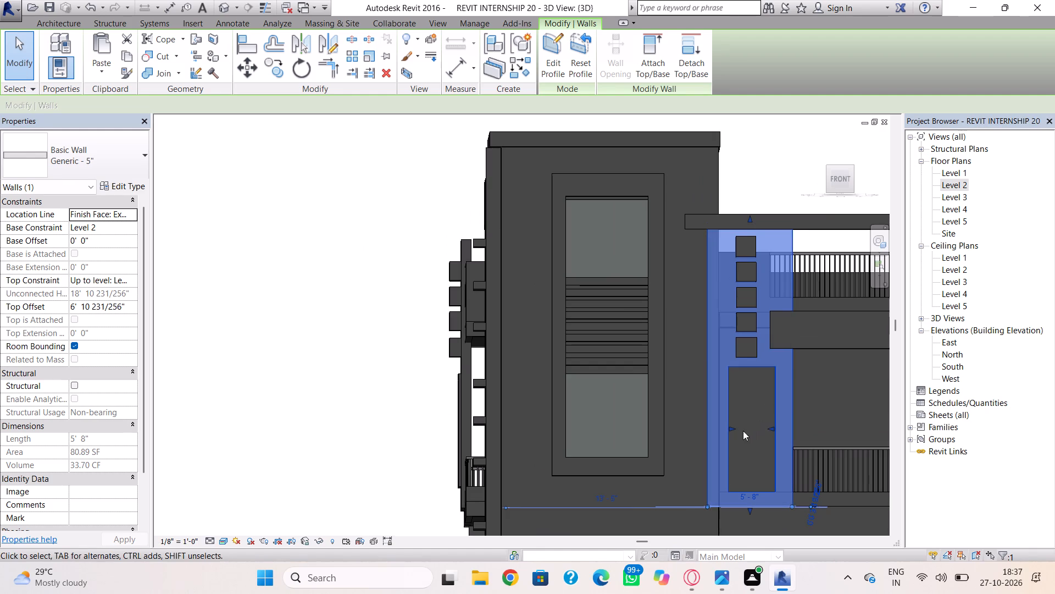
double_click(729, 413)
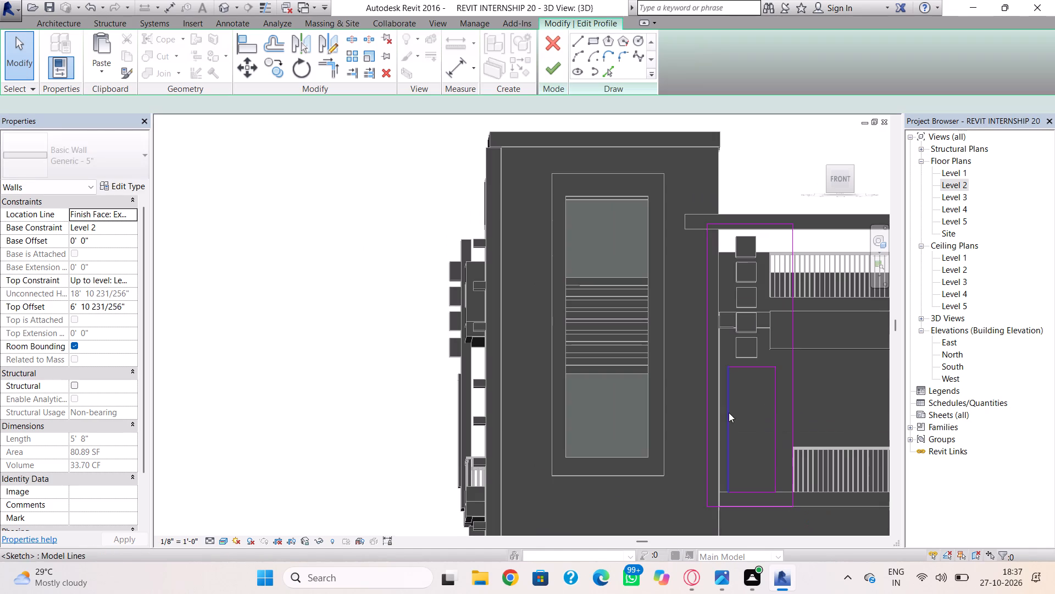
click(729, 412)
key(Left)
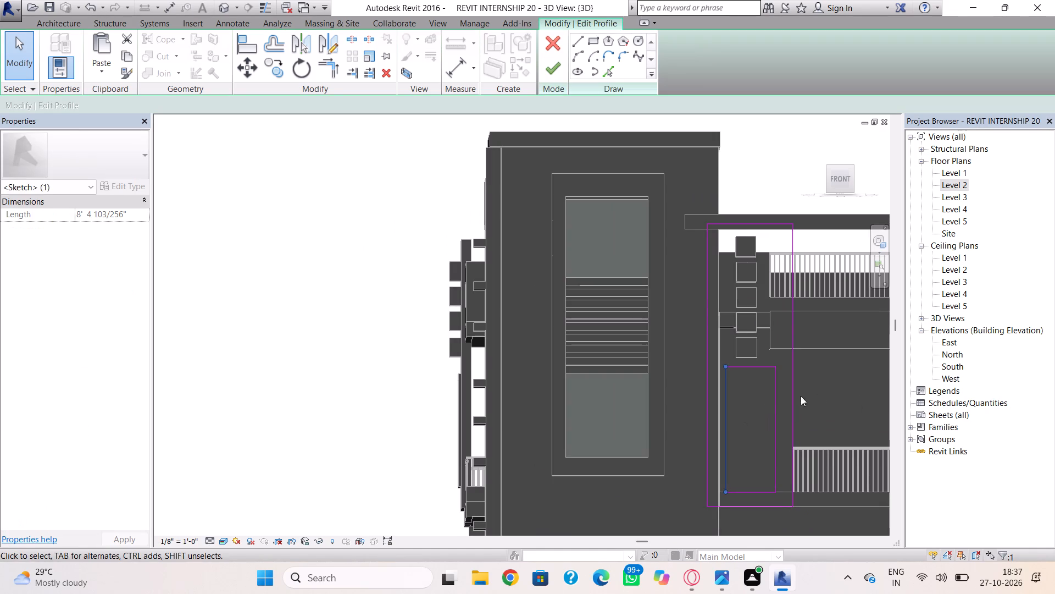
scroll(771, 399, up, 2)
click(771, 399)
key(Right)
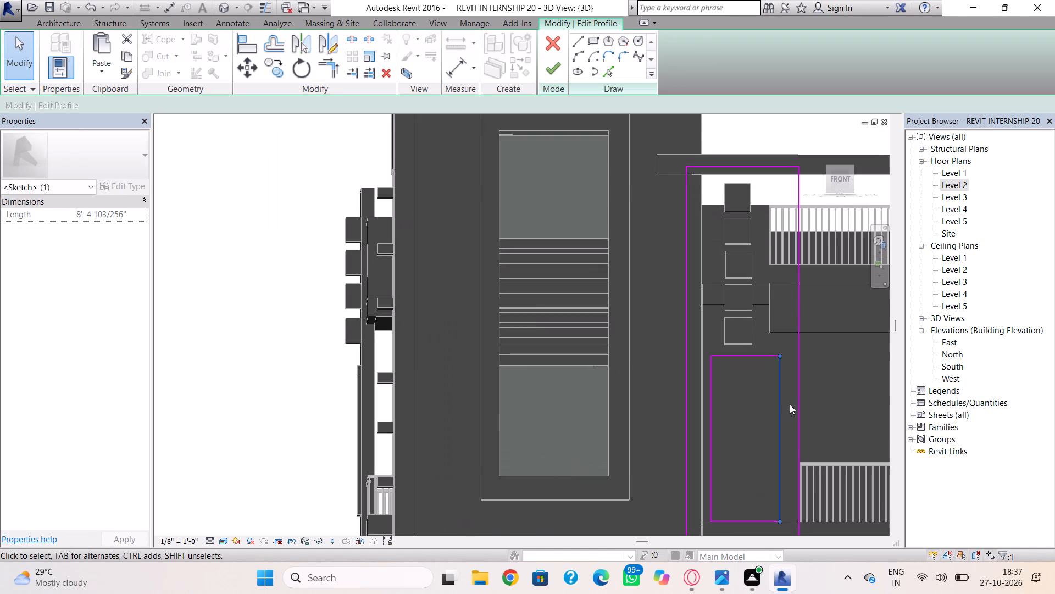
click(717, 415)
key(Left)
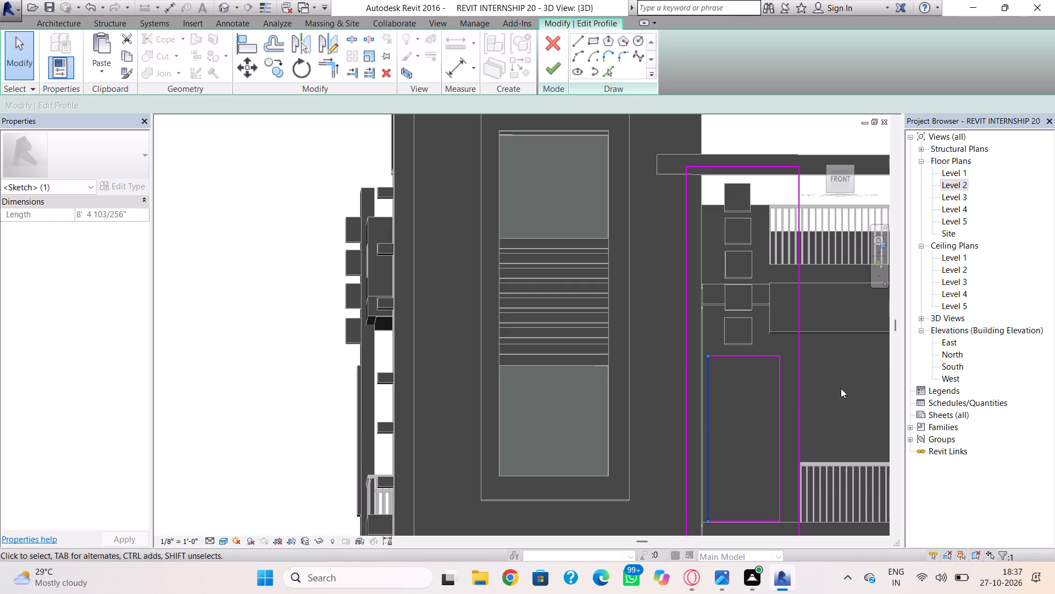
click(841, 388)
click(552, 74)
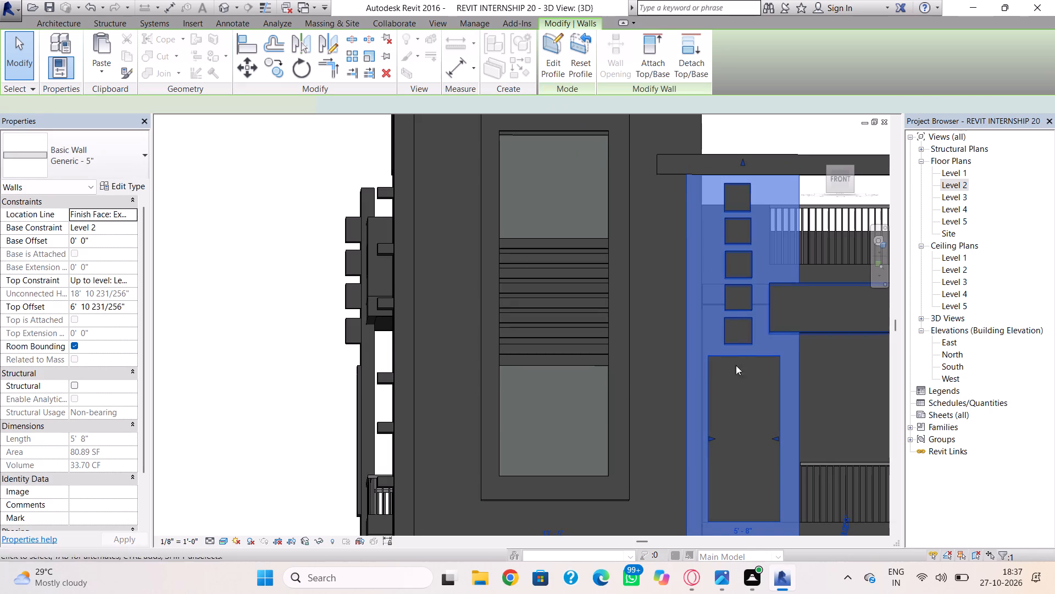
key(Escape)
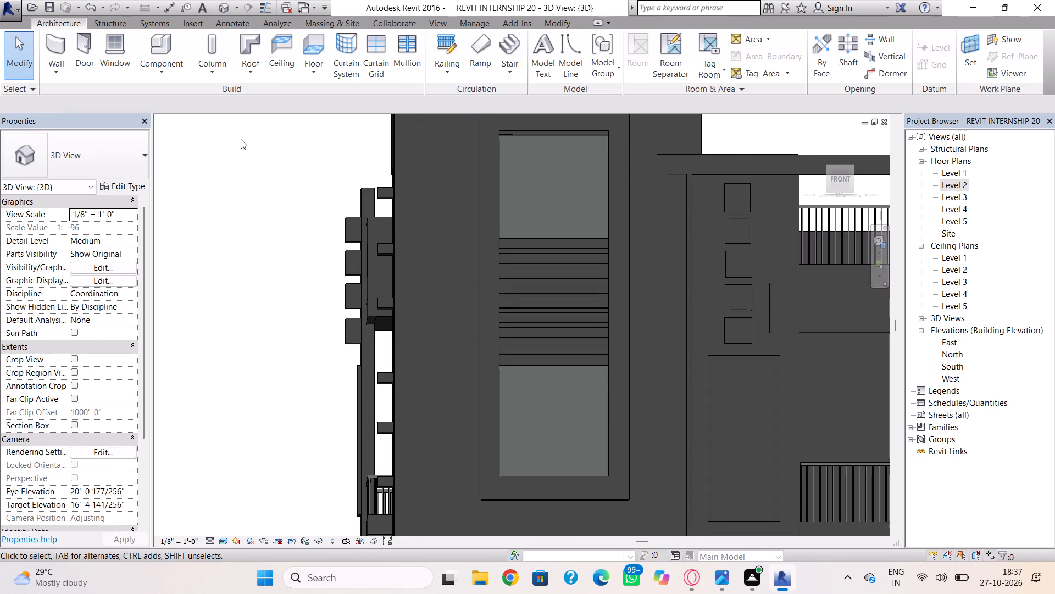
Edit the block column's in-place model and start a 1' 0" deep extrusion with a rectangle tracing the wall opening.
click(166, 62)
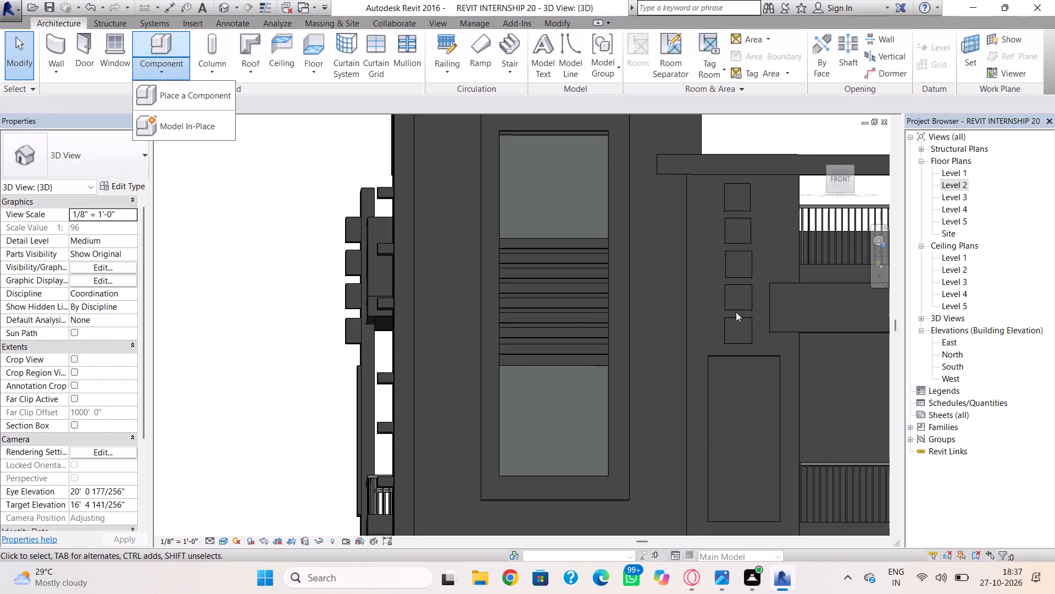
click(731, 323)
click(729, 318)
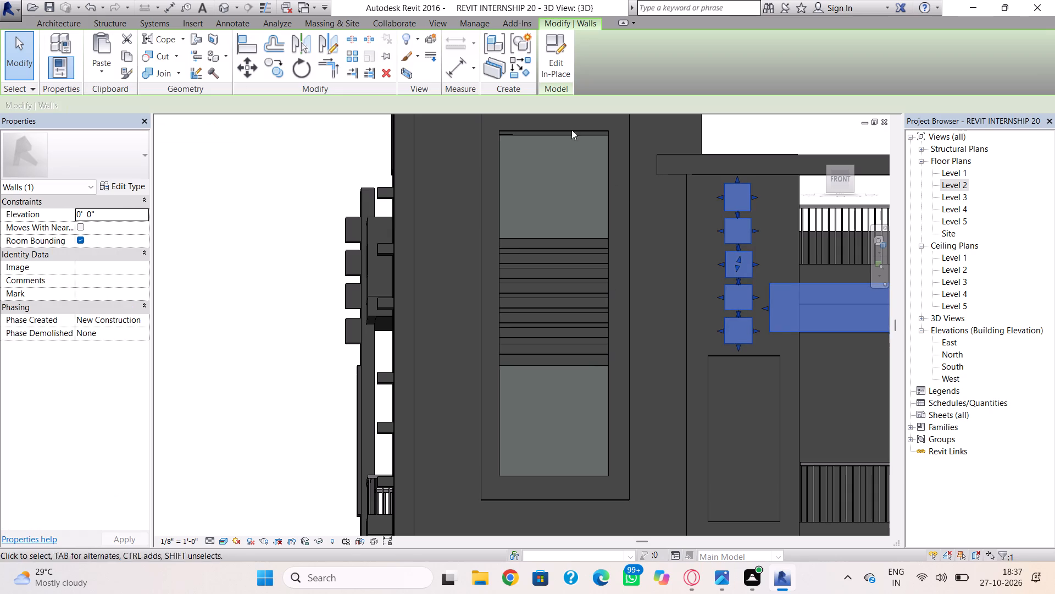
click(556, 42)
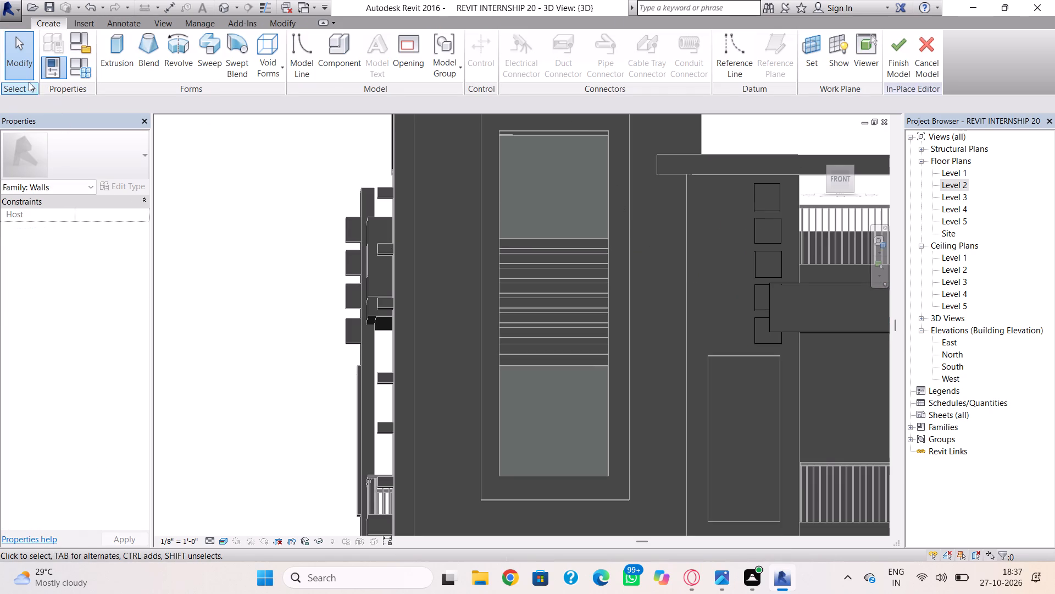
click(114, 52)
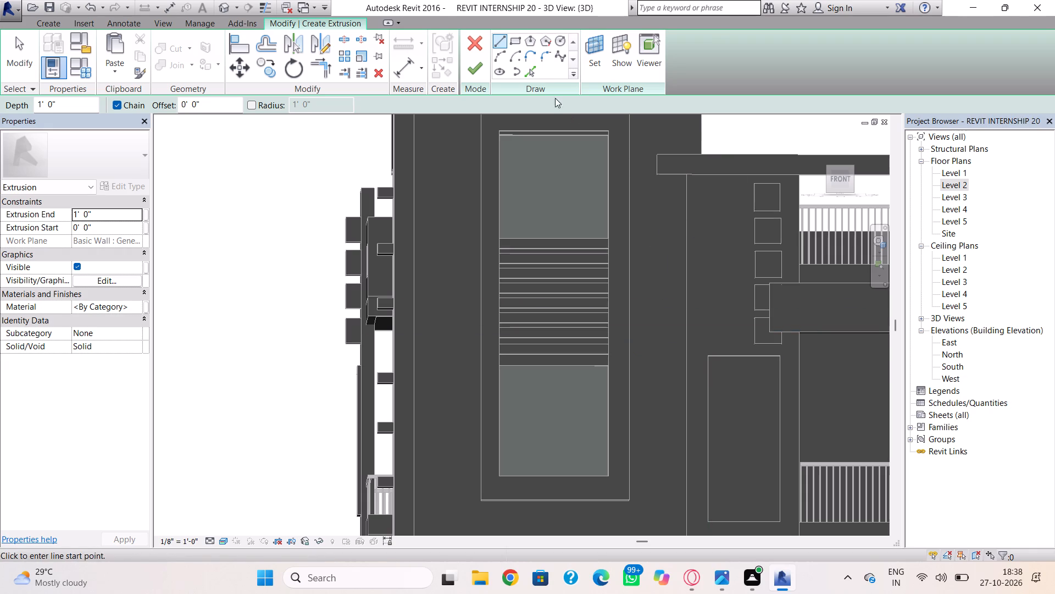
click(515, 41)
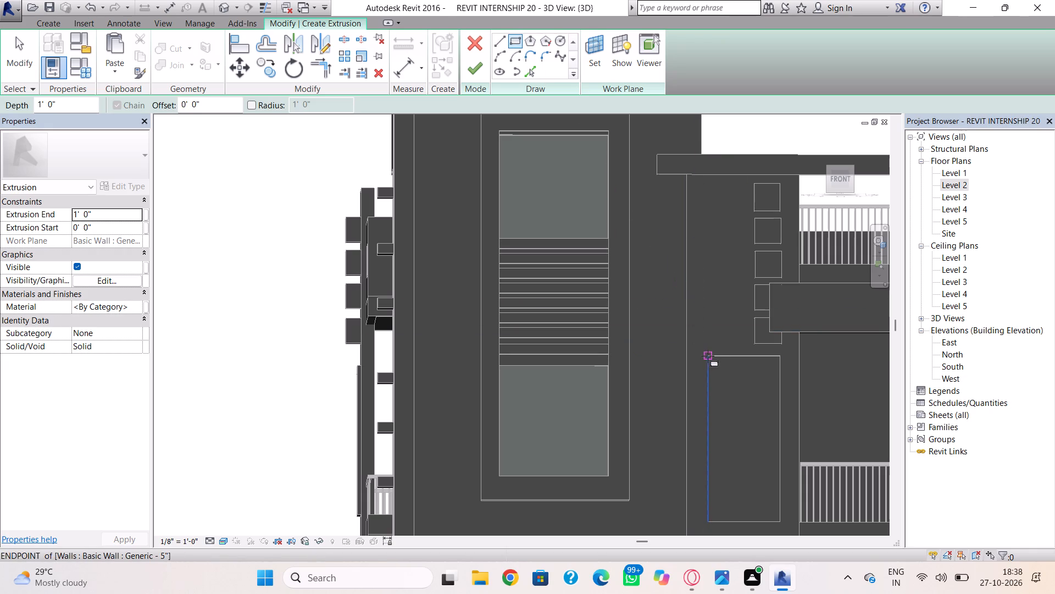
click(708, 356)
scroll(749, 448, down, 1)
middle_drag(743, 439, 721, 370)
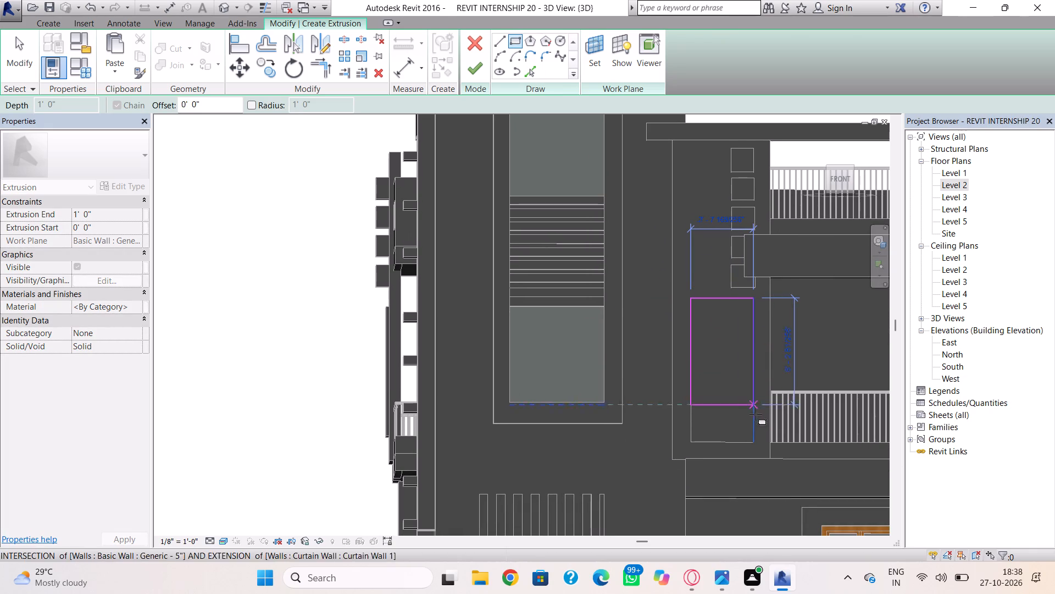
click(758, 441)
key(Escape)
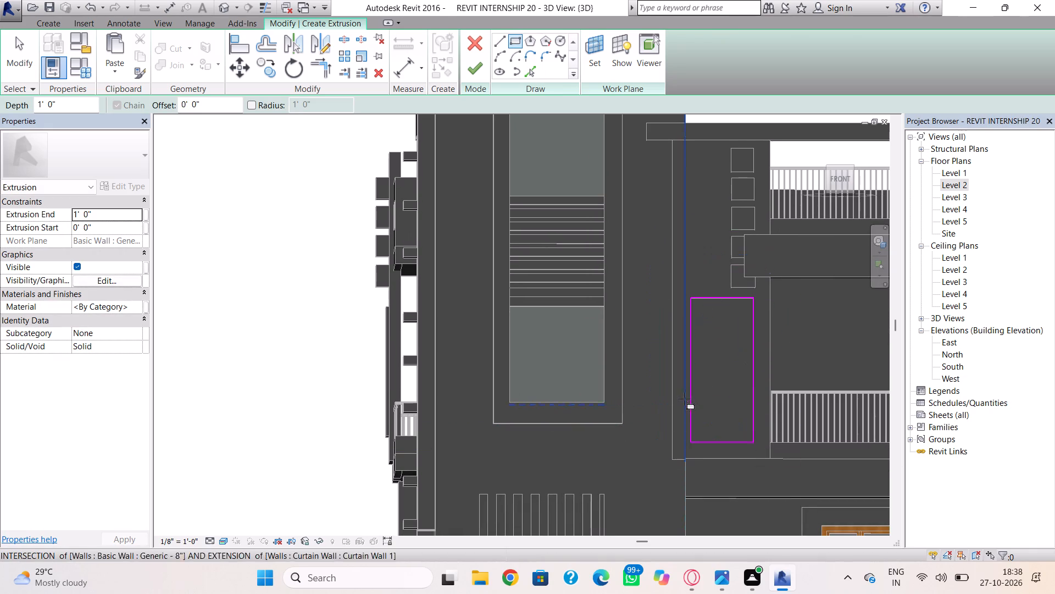
Sketch an inner rectangle about 2'-10" wide, inset evenly from the outer one, and finish the frame extrusion.
click(699, 311)
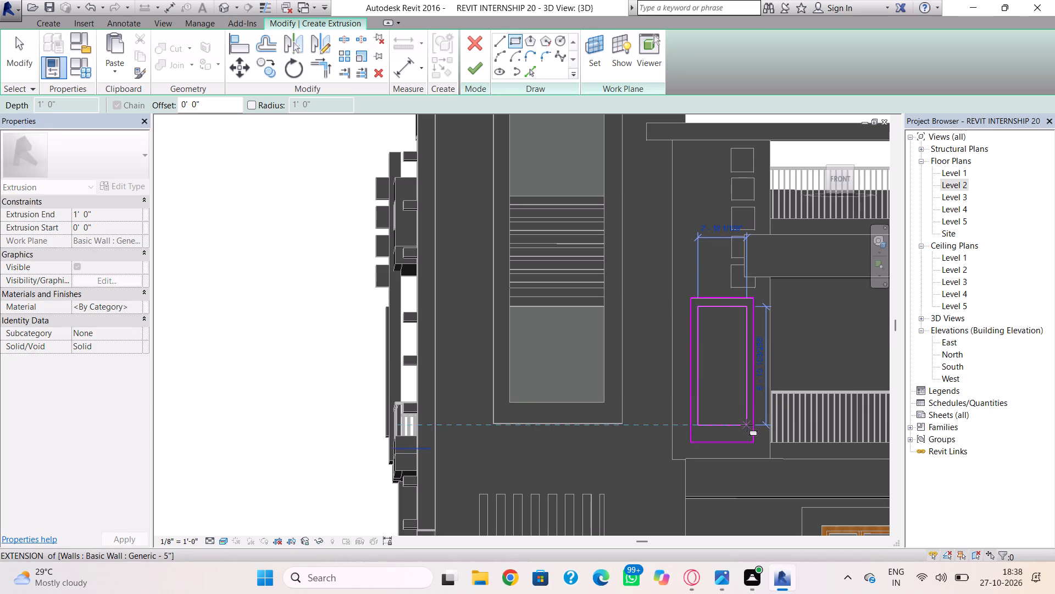
scroll(745, 430, up, 3)
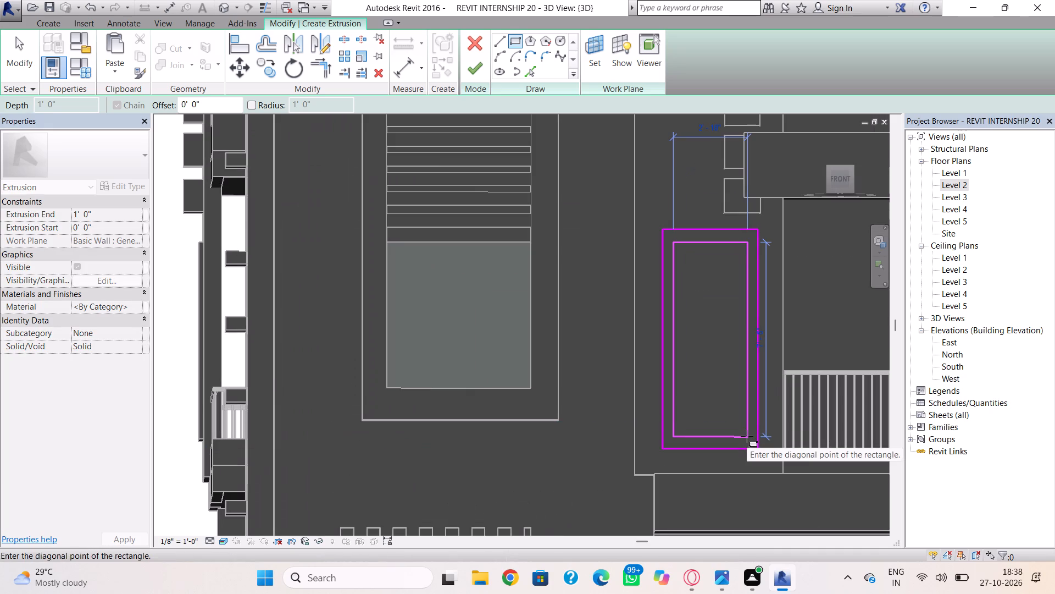
click(747, 436)
key(Escape)
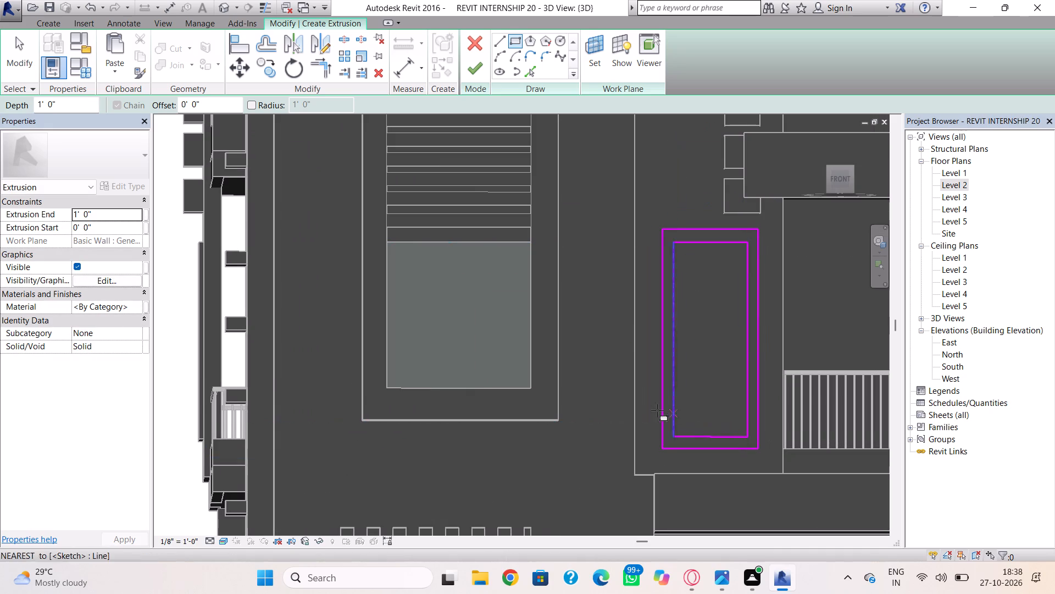
click(470, 69)
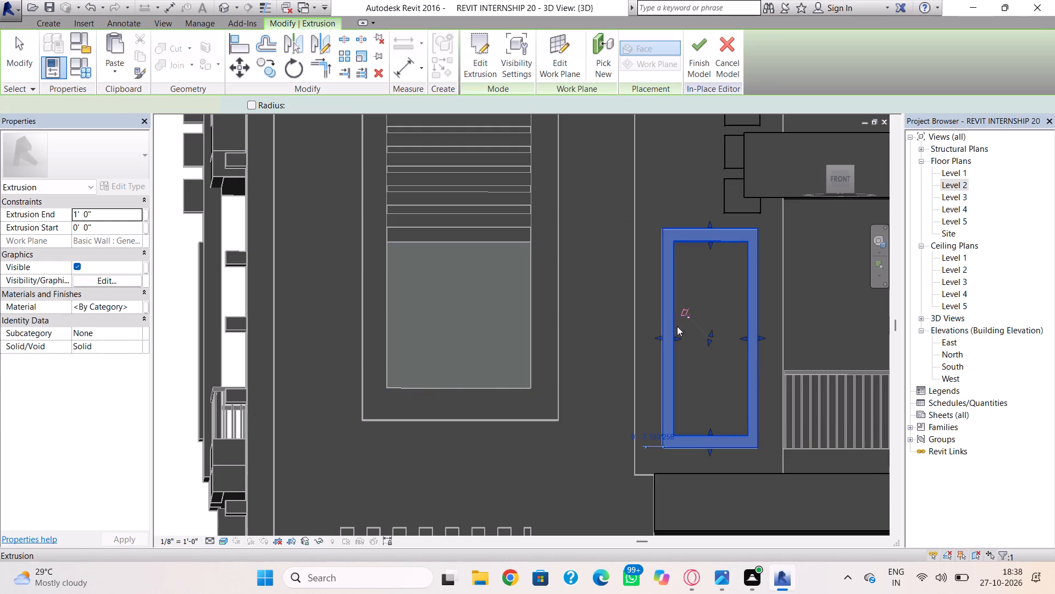
Push the frame back into the wall, from about -4 51/64" to about 5 243/256", and finish the in-place model.
shift+right_drag(637, 367, 715, 445)
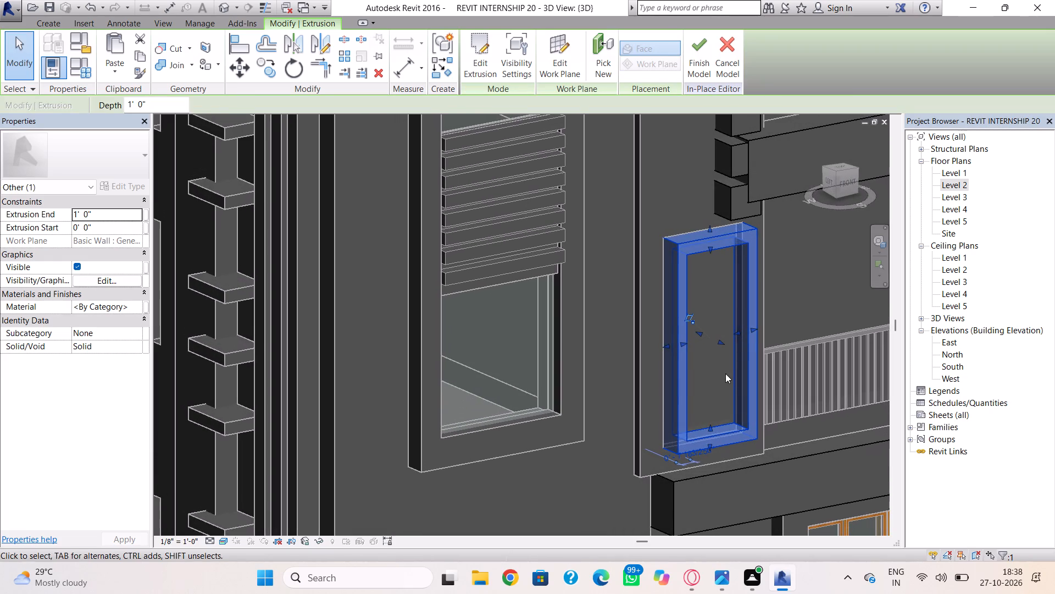
scroll(699, 357, up, 3)
drag(704, 322, 699, 320)
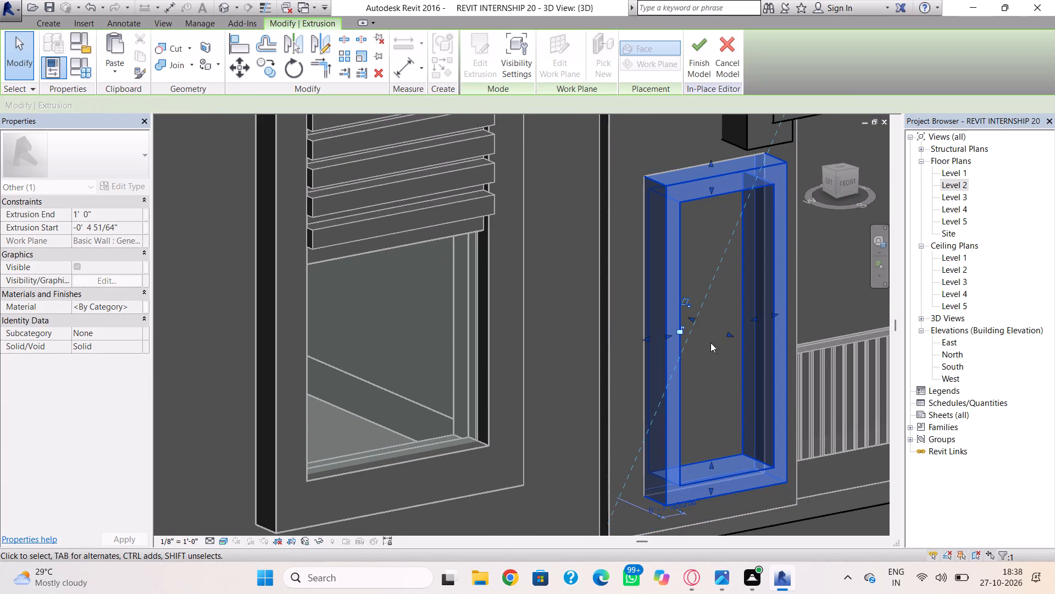
drag(728, 333, 720, 326)
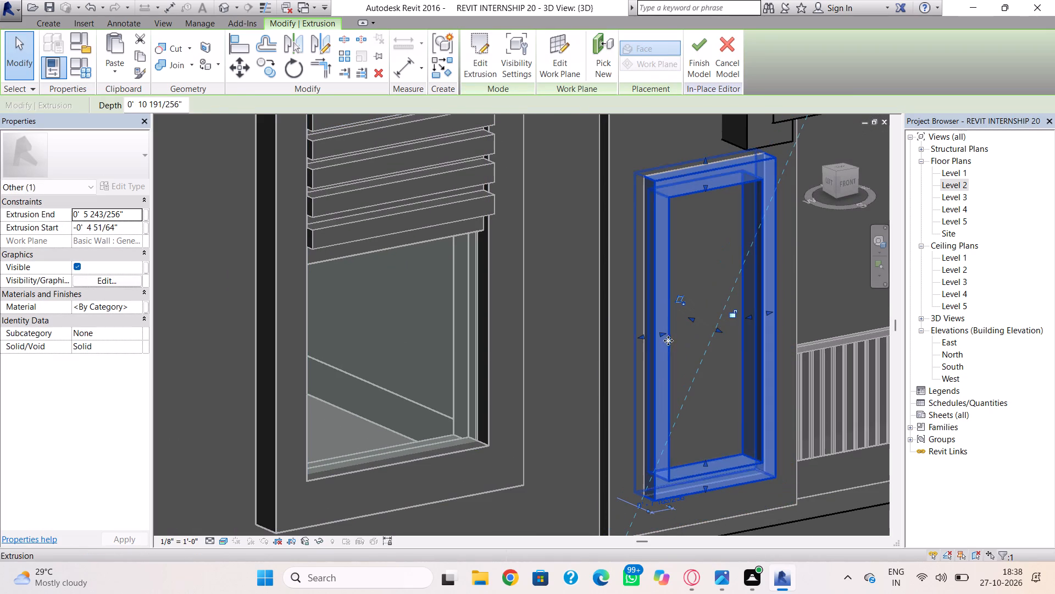
key(Escape)
scroll(689, 399, down, 2)
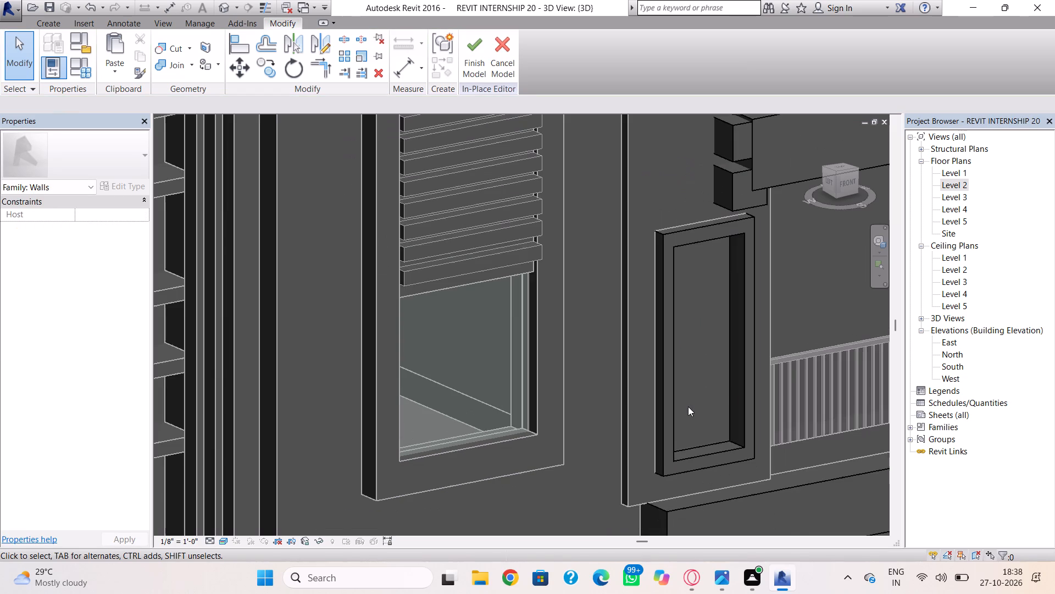
scroll(688, 406, down, 5)
scroll(676, 428, up, 1)
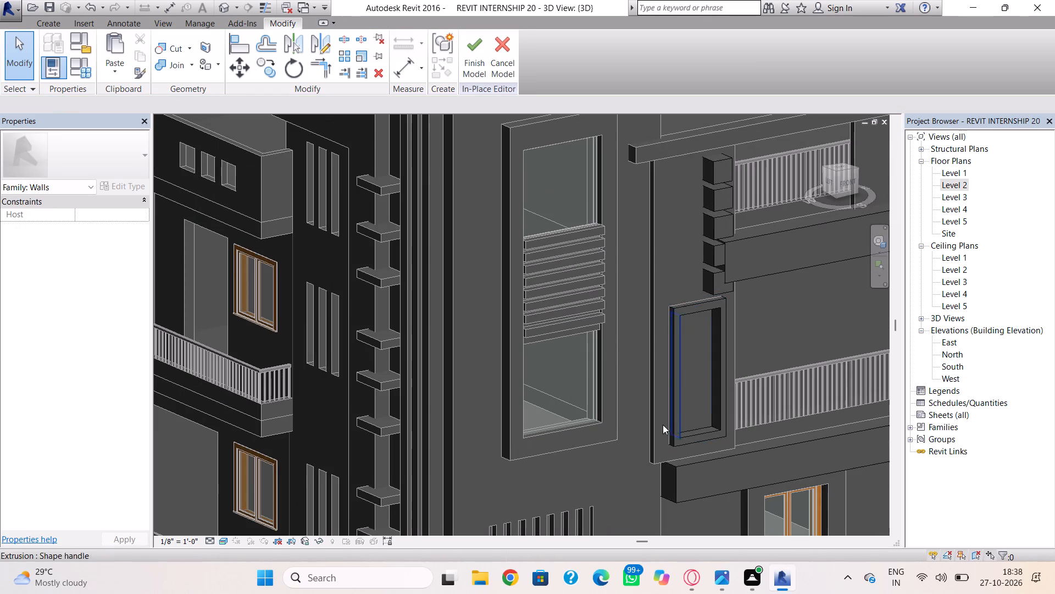
scroll(664, 397, down, 4)
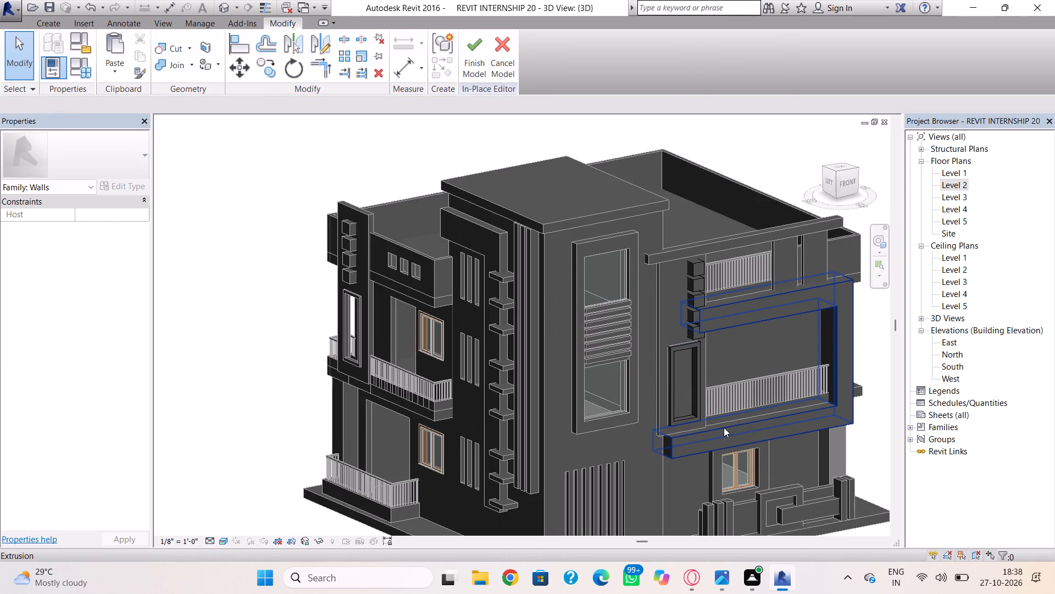
click(480, 60)
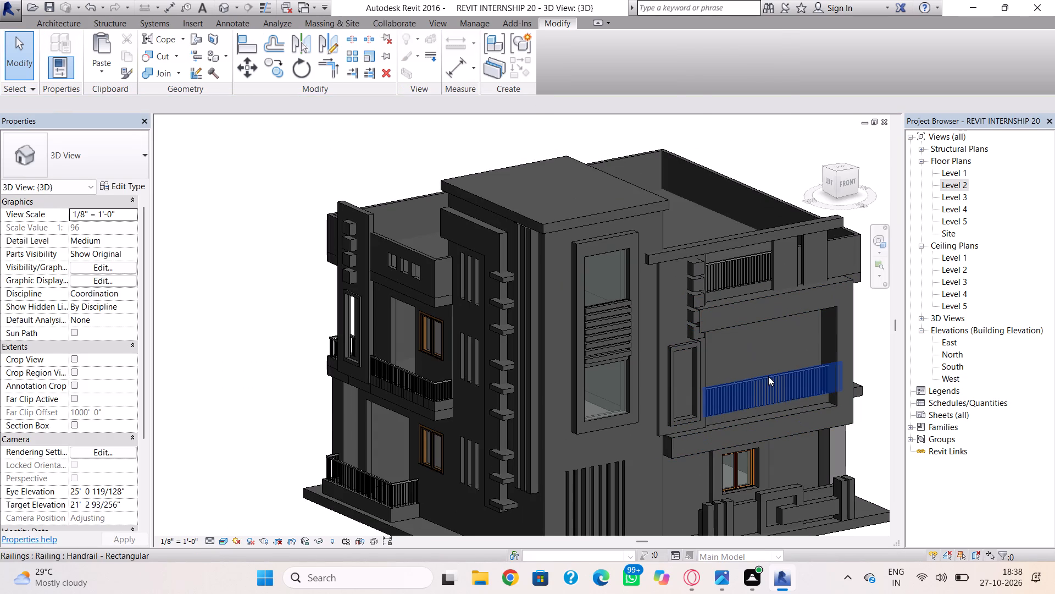
Shift the bottom block's two side edges toward the tower so the block sits centred above the window frame.
shift+right_drag(780, 374, 702, 316)
click(699, 291)
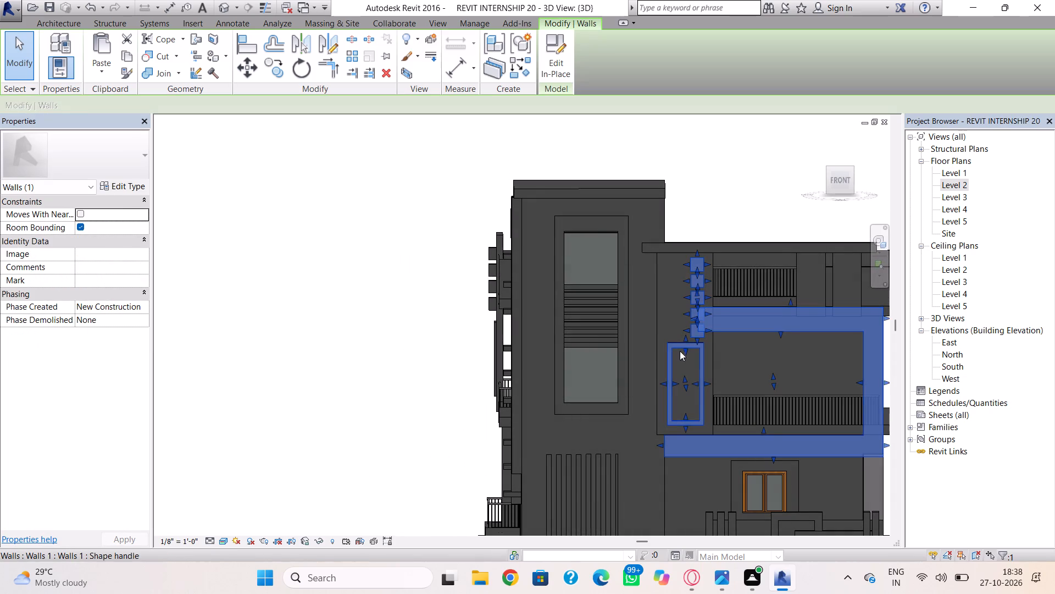
scroll(678, 347, up, 3)
drag(692, 320, 688, 320)
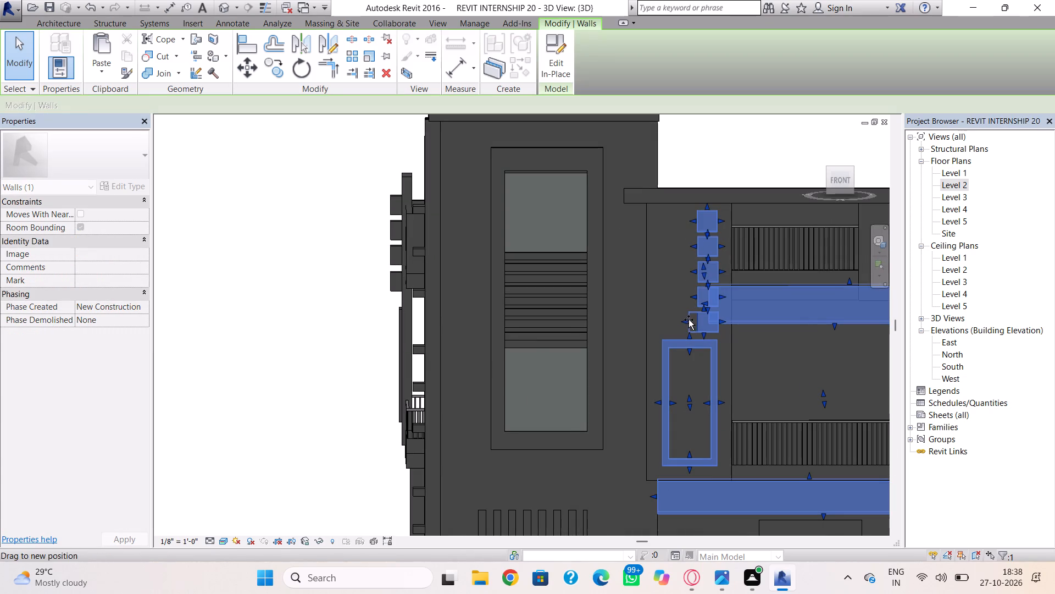
drag(688, 320, 676, 320)
drag(721, 320, 705, 314)
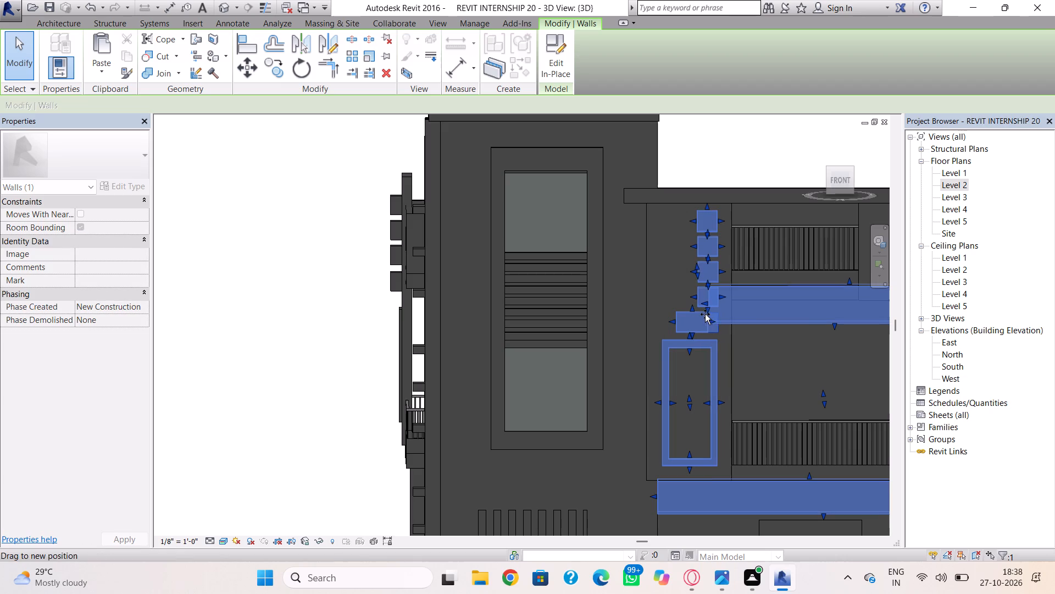
drag(705, 314, 700, 314)
Shift the fourth block's two side edges toward the tower to line it up with the bottom block.
scroll(700, 310, up, 4)
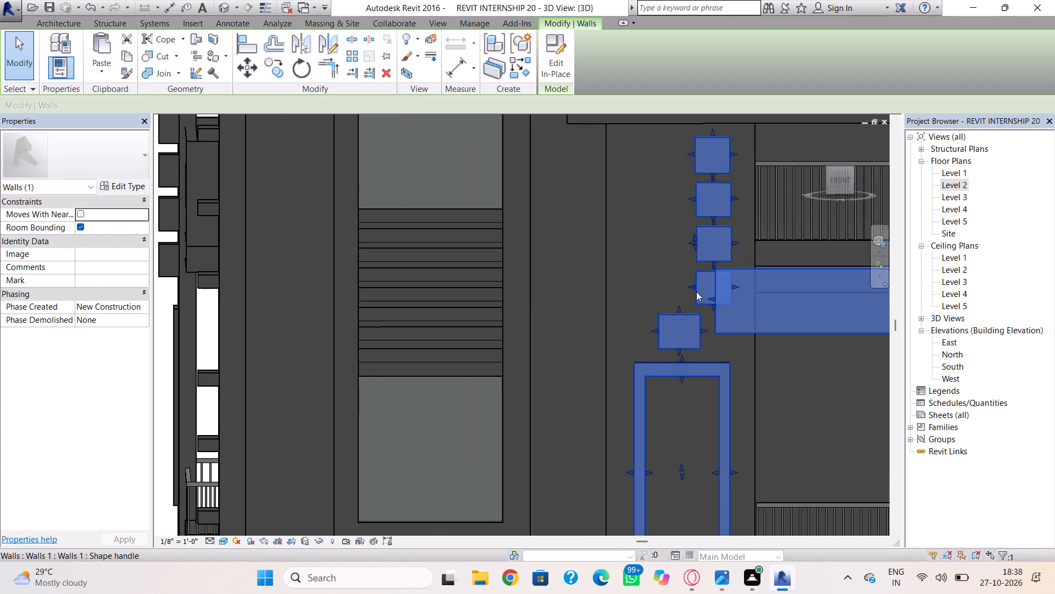
drag(691, 288, 659, 298)
drag(735, 287, 719, 284)
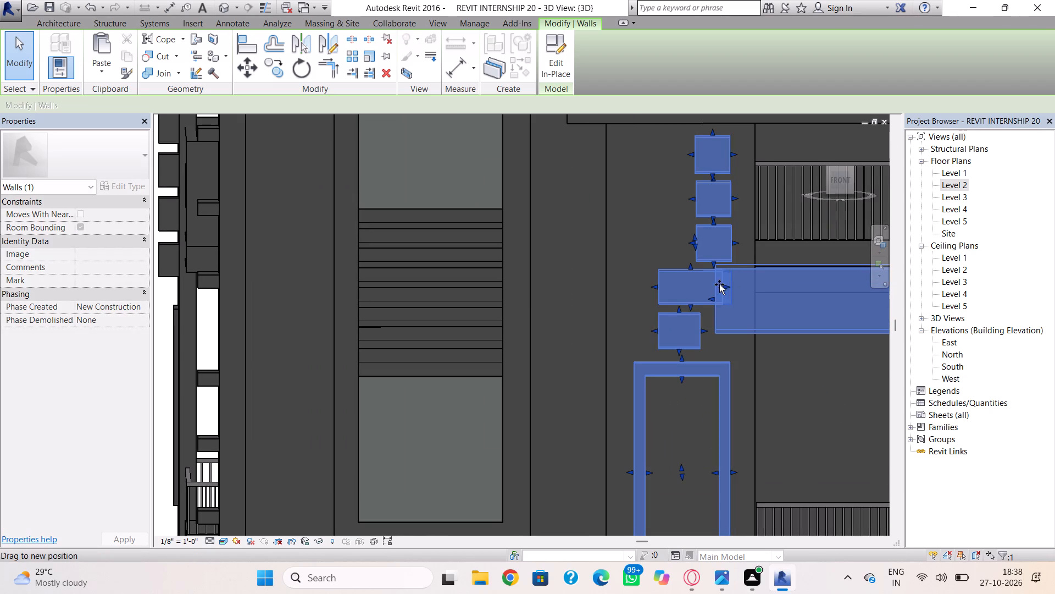
drag(719, 284, 701, 293)
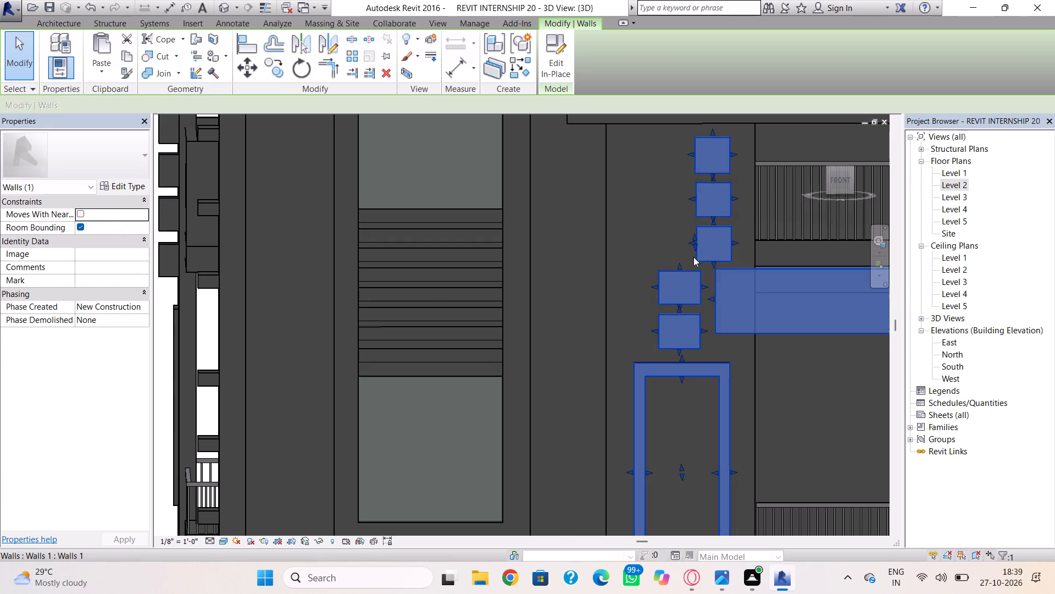
Shift the middle block's two side edges toward the tower to line it up with the two blocks below.
scroll(691, 250, up, 13)
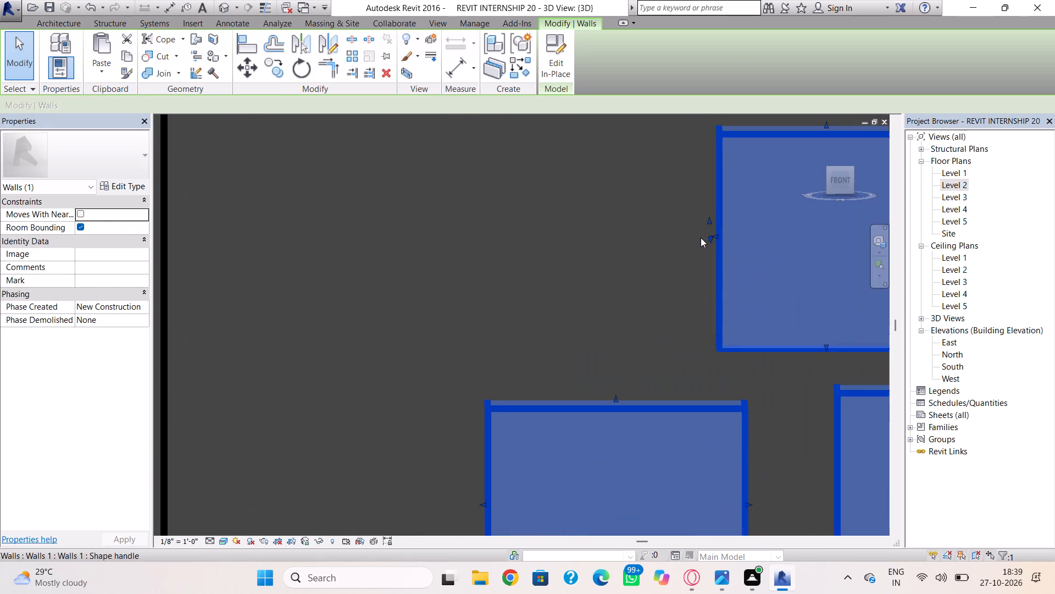
scroll(709, 239, up, 7)
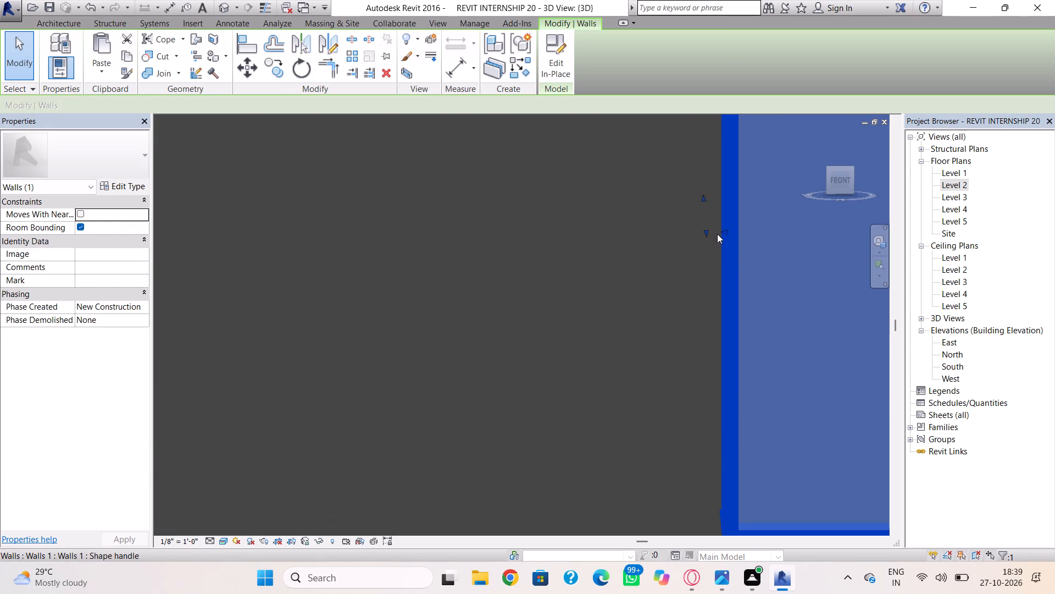
drag(718, 233, 525, 296)
scroll(598, 334, down, 4)
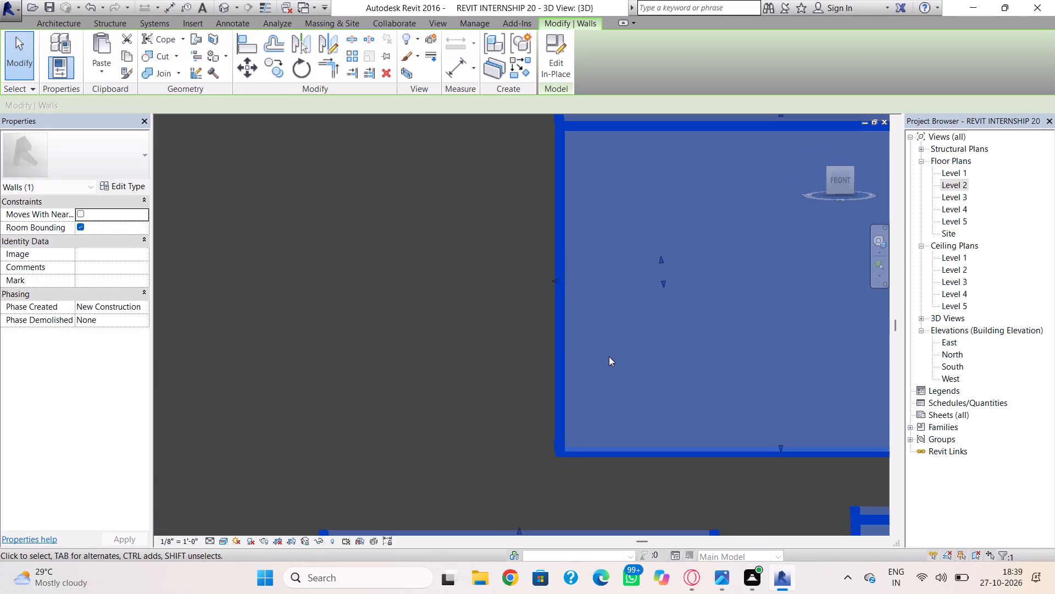
scroll(609, 356, down, 7)
drag(580, 326, 495, 367)
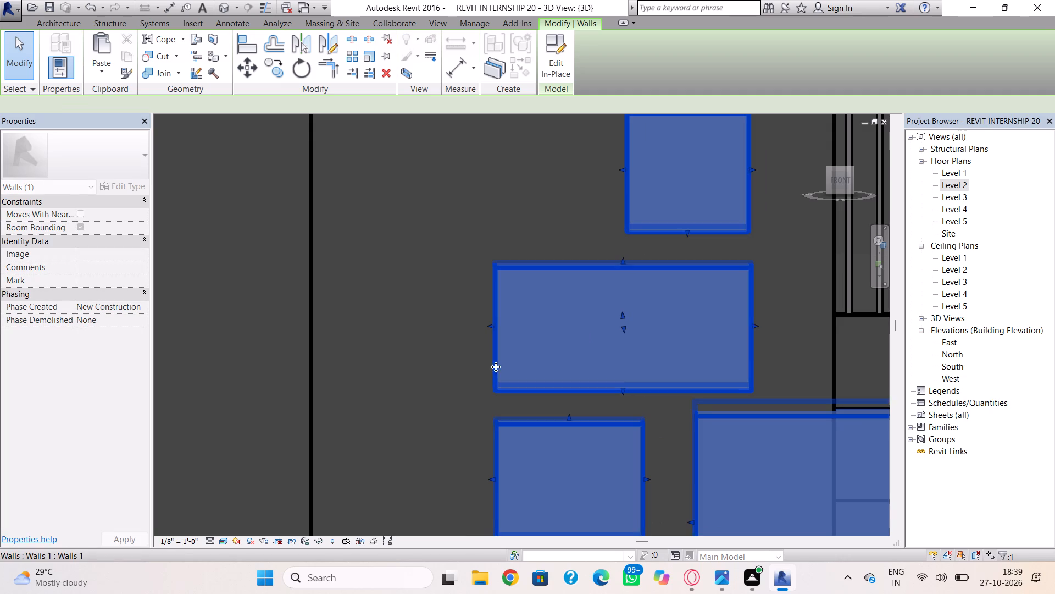
drag(756, 325, 649, 364)
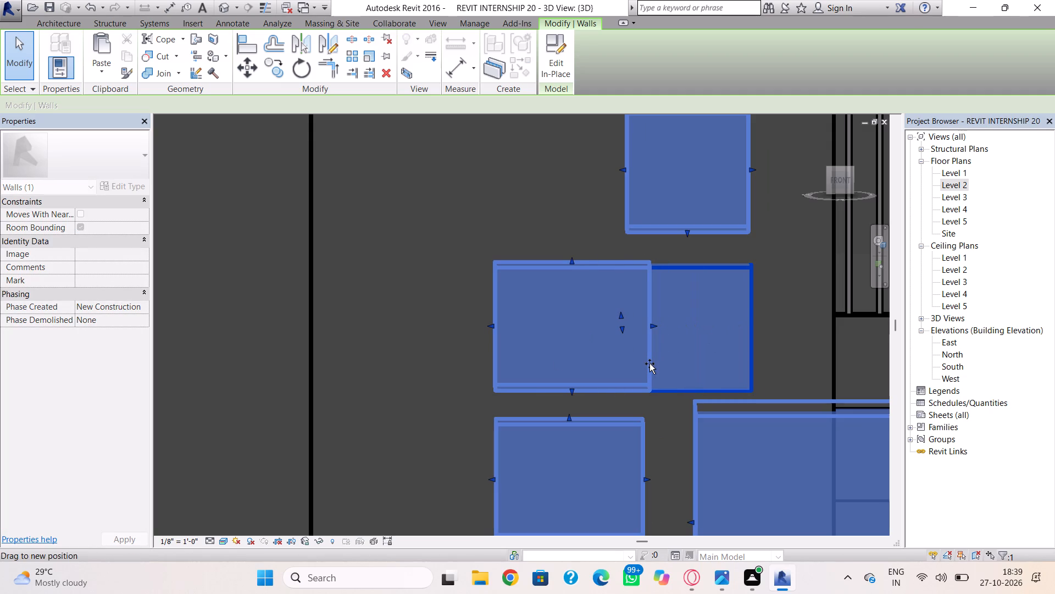
drag(649, 364, 646, 369)
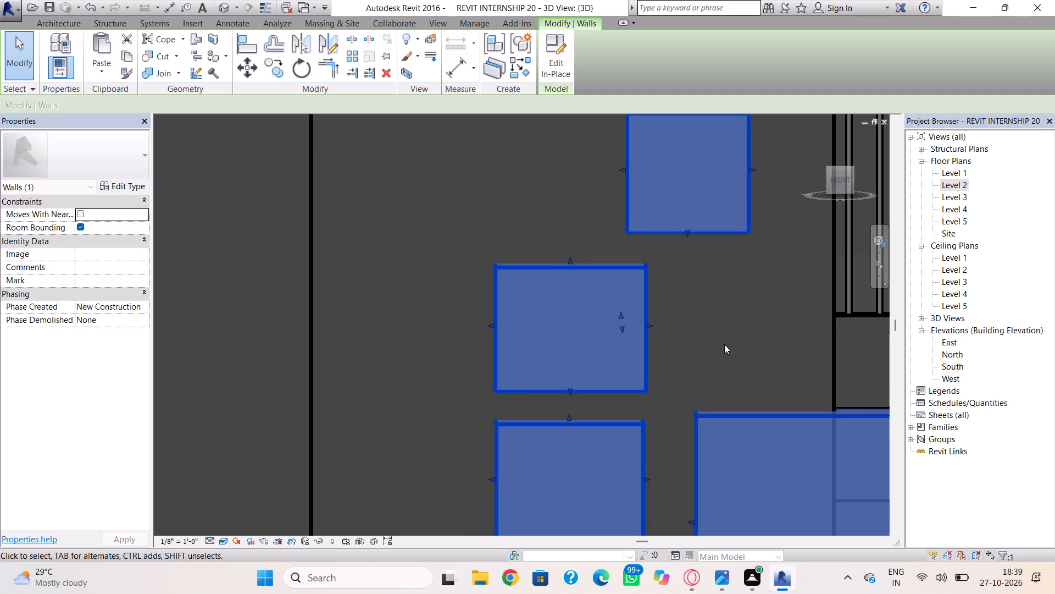
Shift the second block's two side edges toward the tower to line it up with the blocks below.
scroll(724, 344, down, 1)
middle_drag(724, 344, 742, 388)
drag(654, 235, 590, 278)
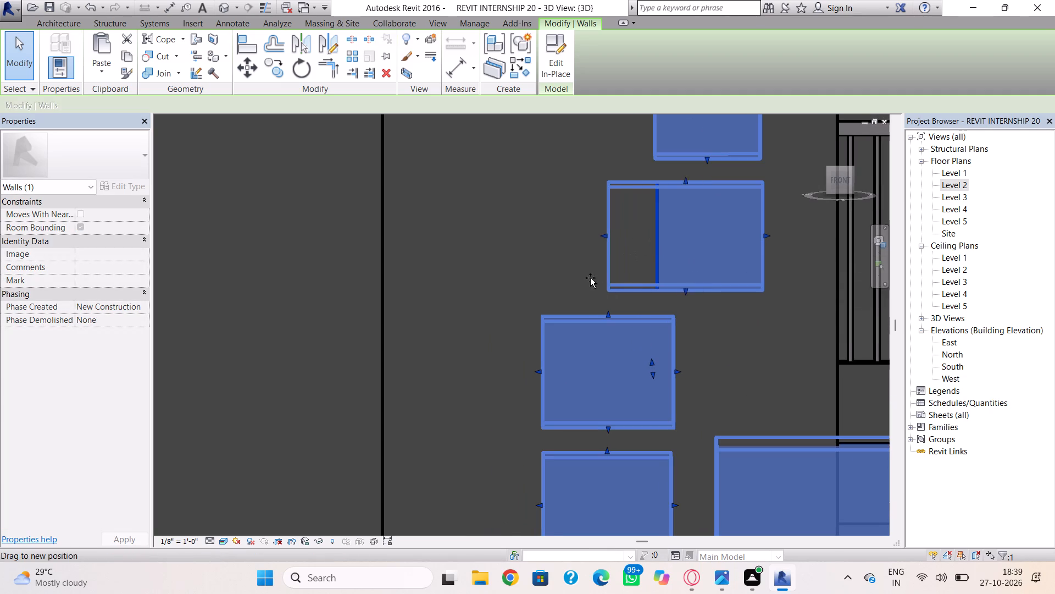
drag(590, 278, 542, 318)
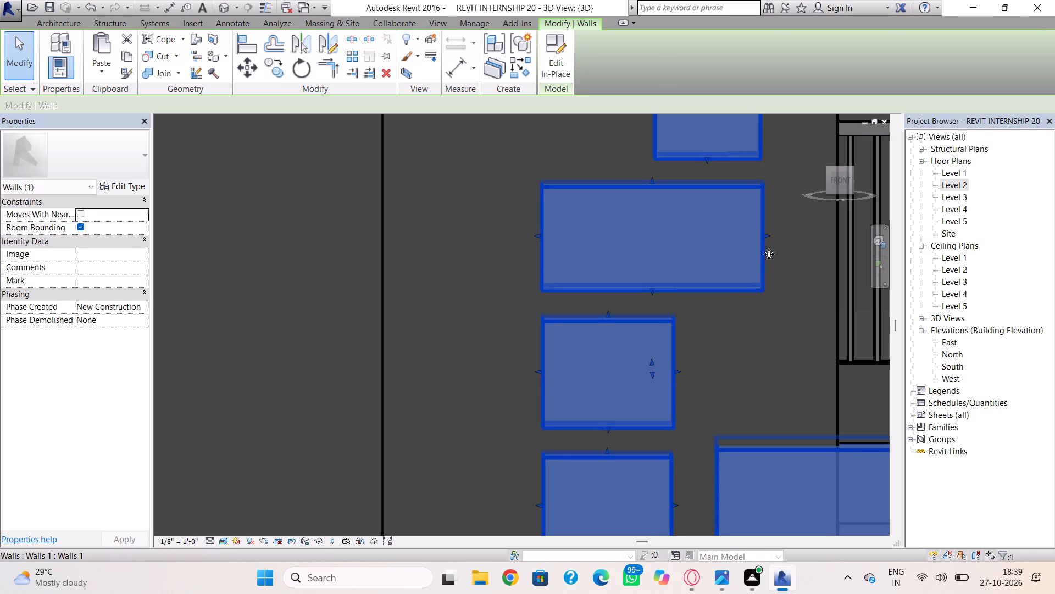
drag(768, 235, 676, 304)
Shift the top block's two side edges toward the tower to line it up with the rest of the column.
scroll(716, 342, down, 1)
middle_drag(718, 362, 729, 427)
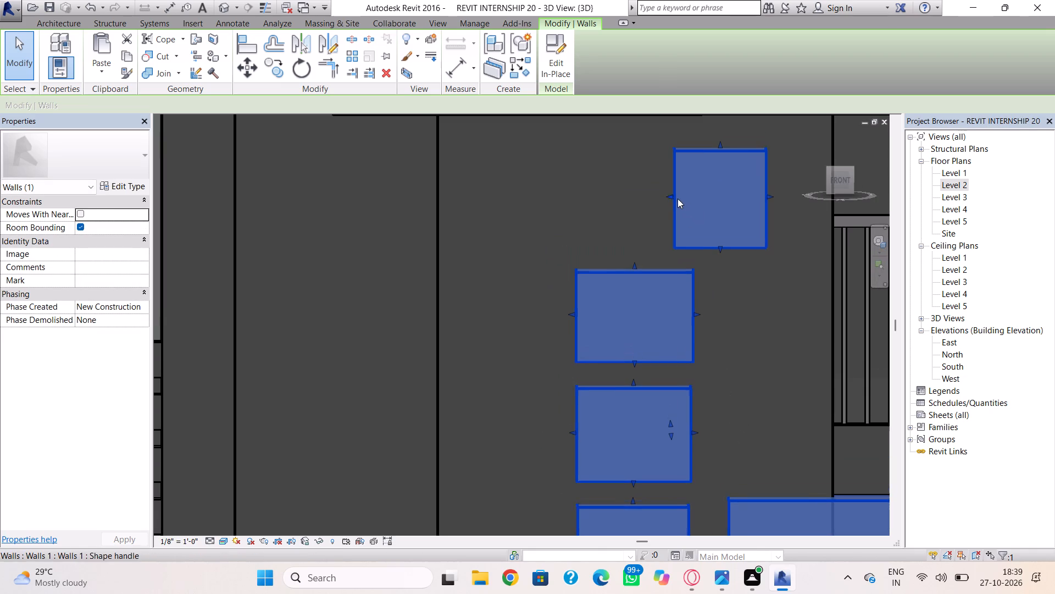
drag(673, 196, 572, 261)
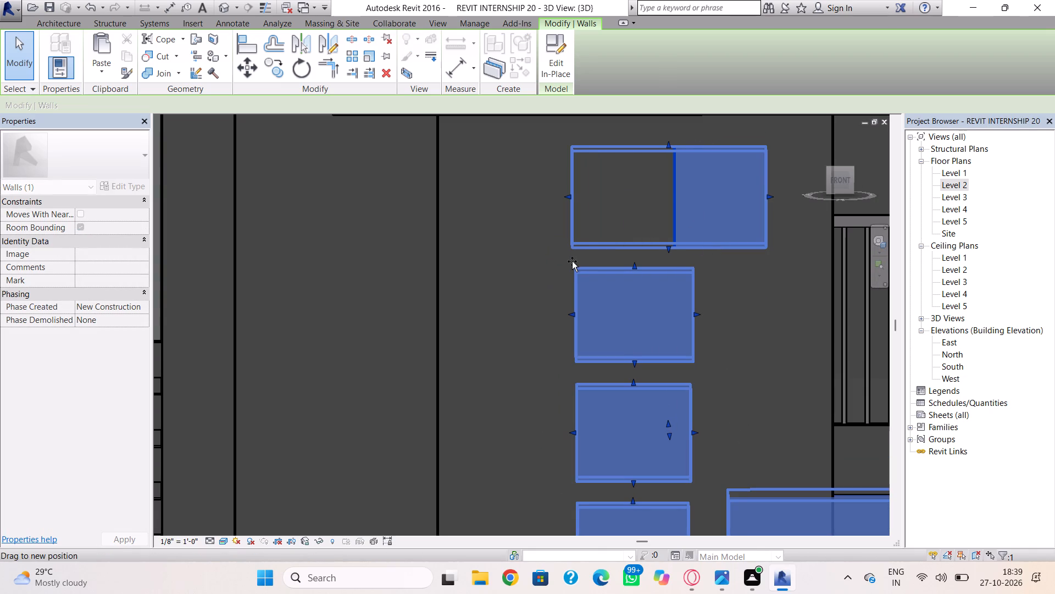
drag(572, 261, 574, 261)
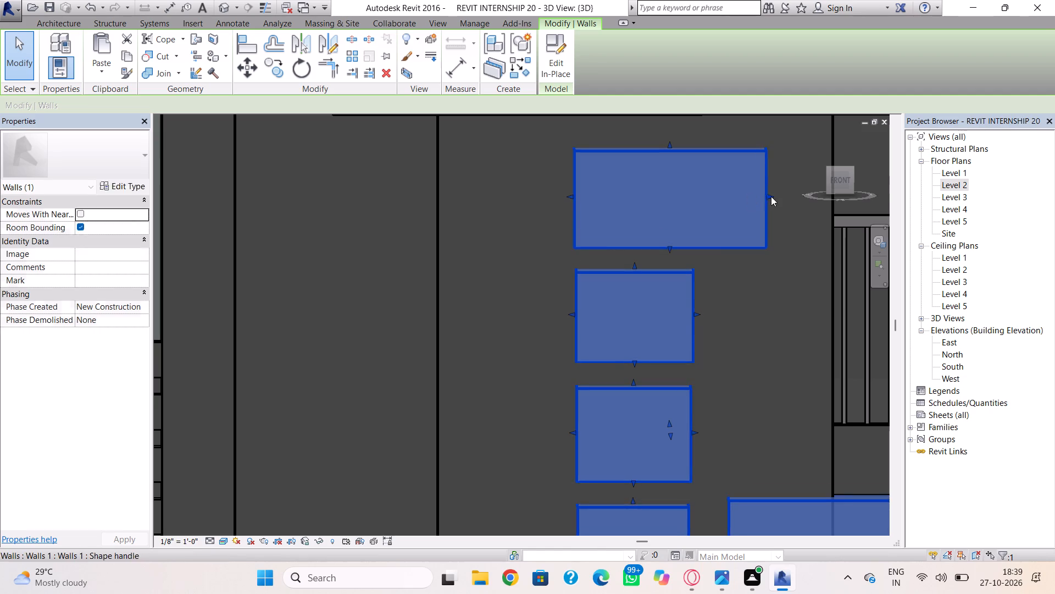
drag(771, 196, 695, 248)
Fine-tune the top and second blocks' side edges facing away from the tower to match the blocks below.
scroll(749, 294, down, 5)
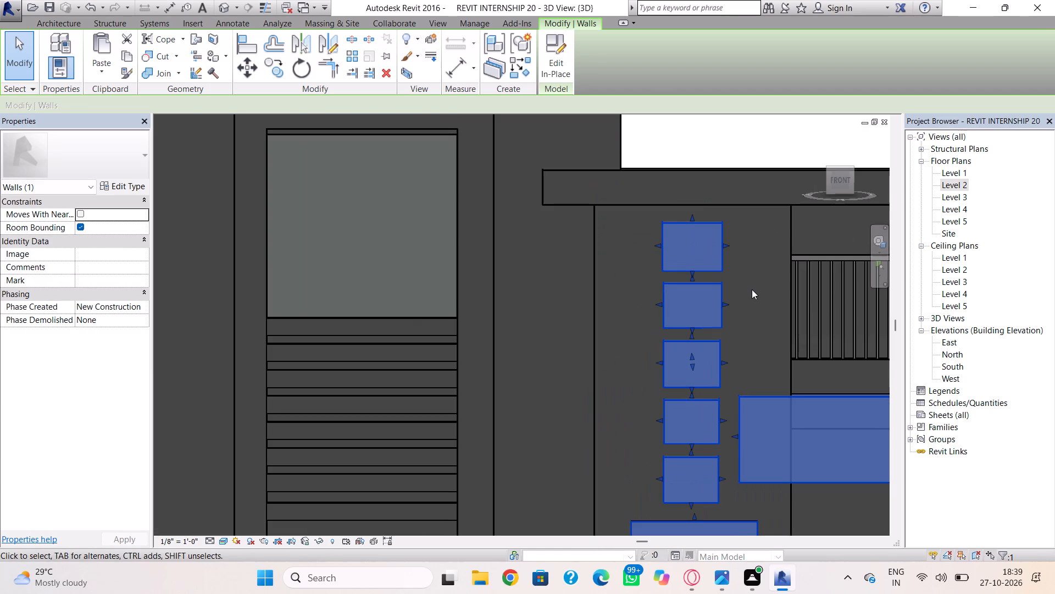
scroll(737, 250, up, 6)
drag(718, 245, 715, 248)
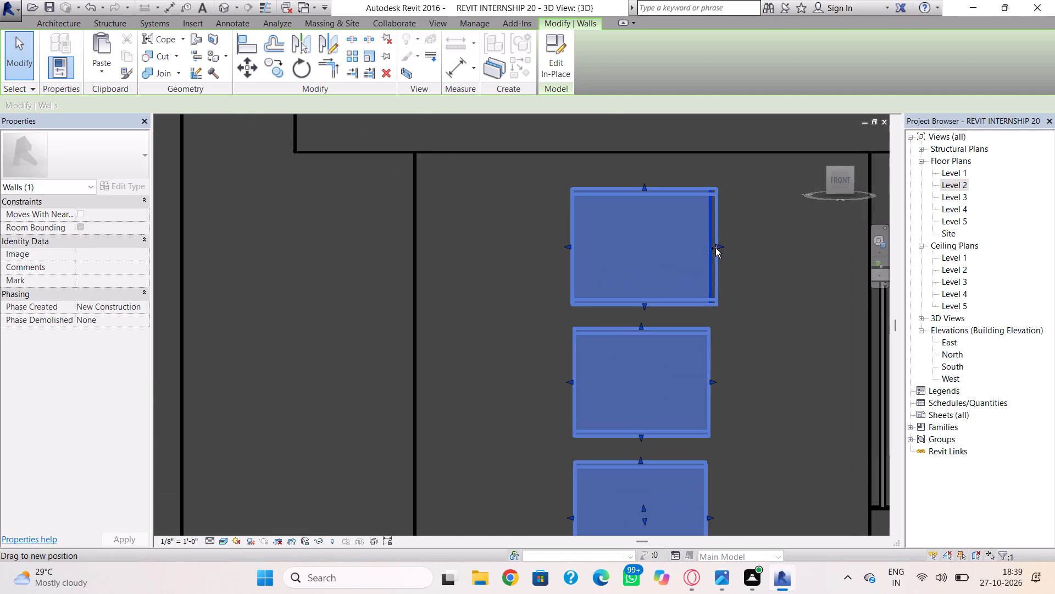
drag(715, 248, 709, 260)
click(746, 294)
scroll(736, 351, down, 7)
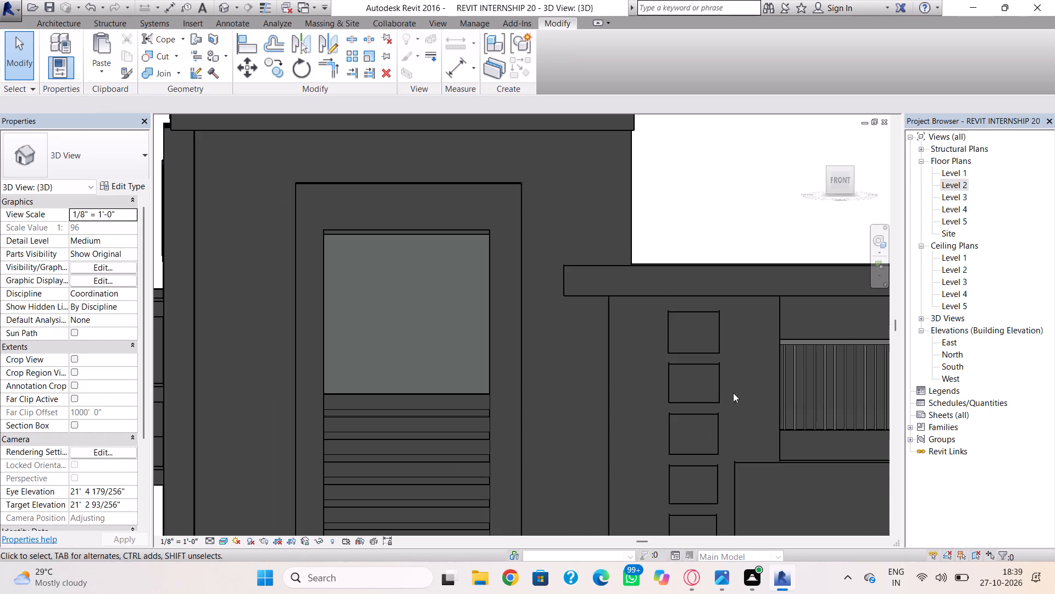
click(720, 335)
scroll(719, 329, up, 4)
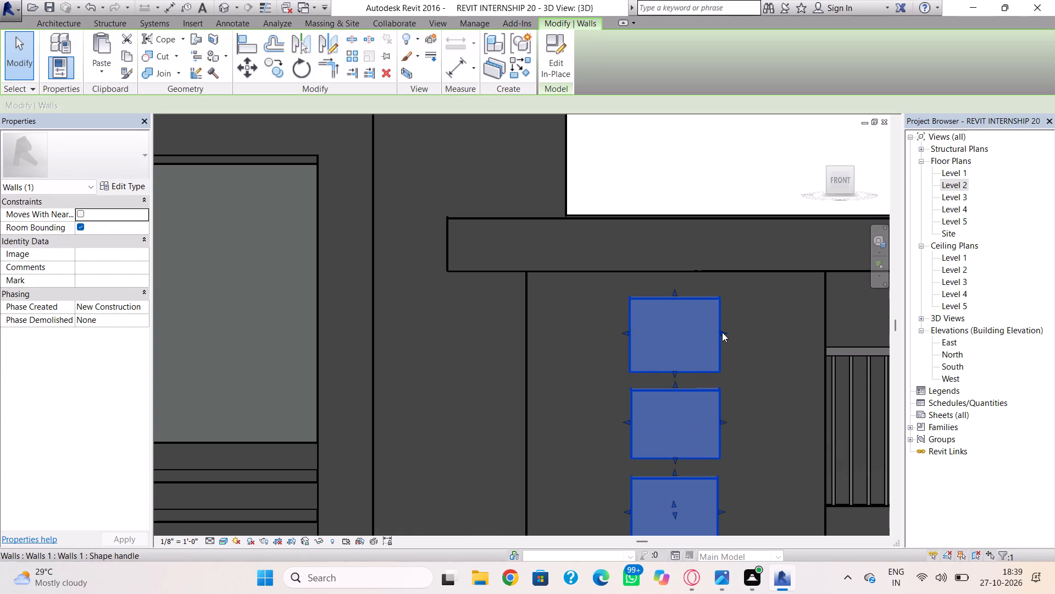
click(722, 332)
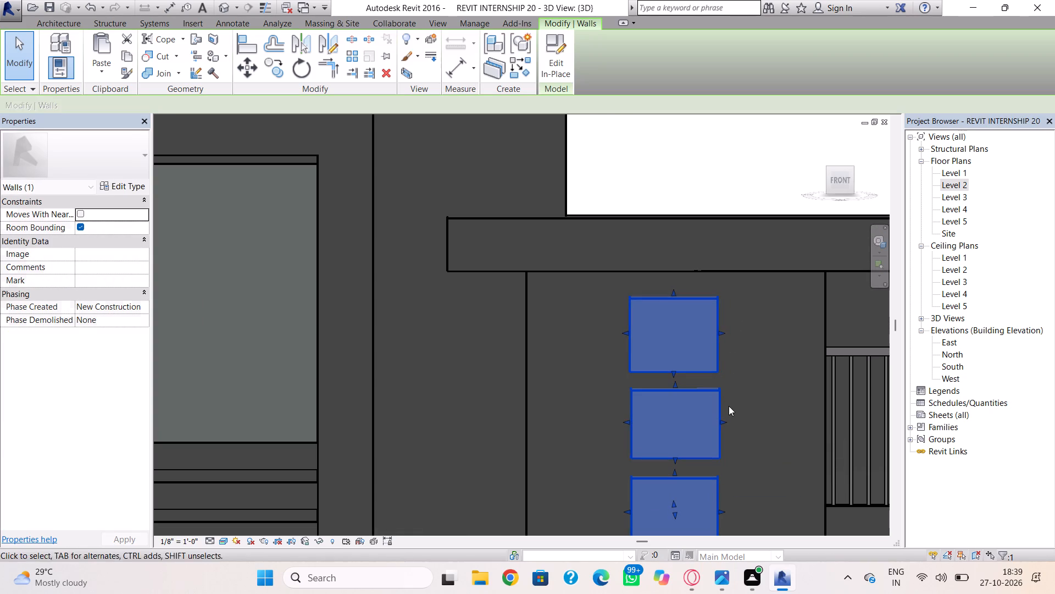
drag(726, 420, 717, 425)
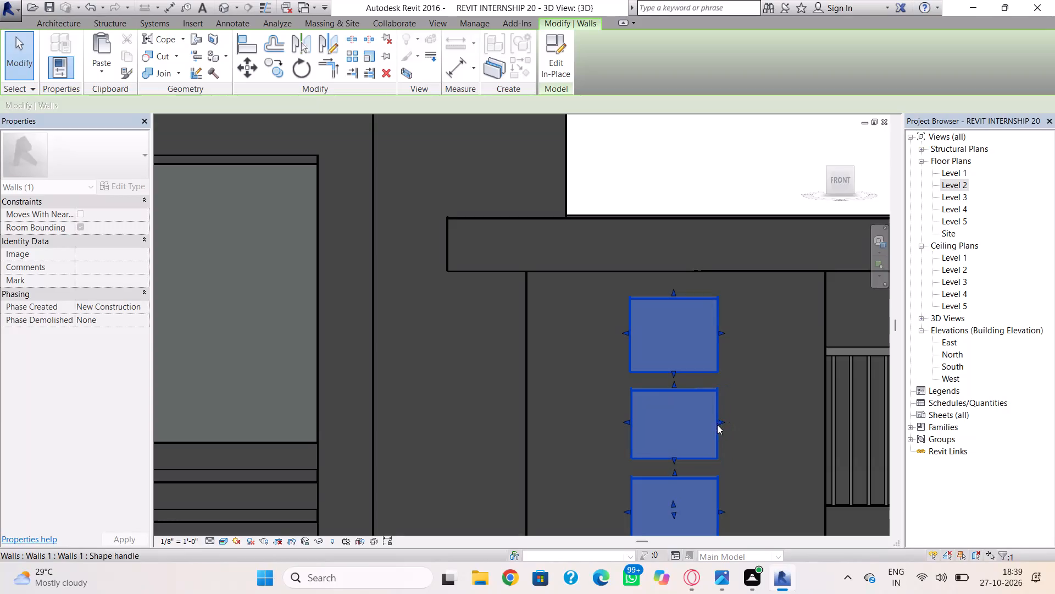
drag(726, 331, 724, 331)
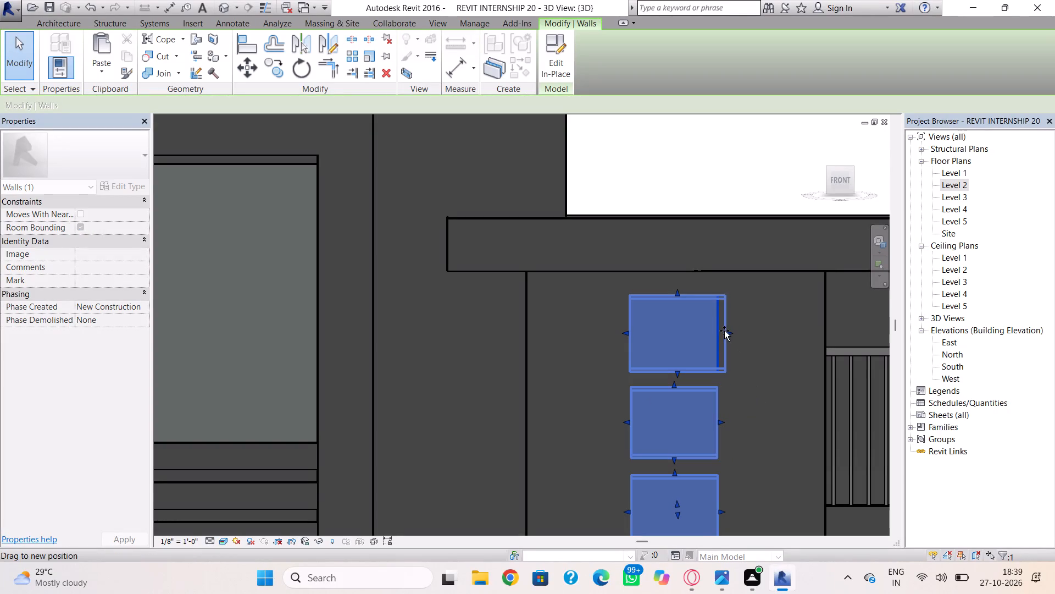
drag(724, 331, 714, 340)
click(737, 347)
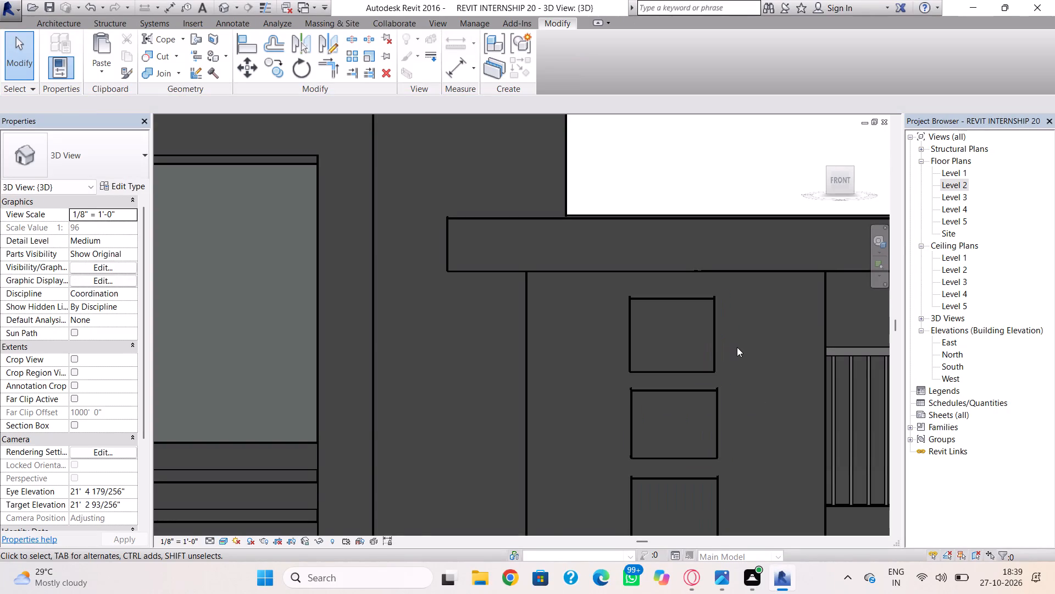
Nudge the middle block's side edge facing away from the tower to even out the column's side.
scroll(738, 353, down, 4)
middle_drag(741, 359, 742, 256)
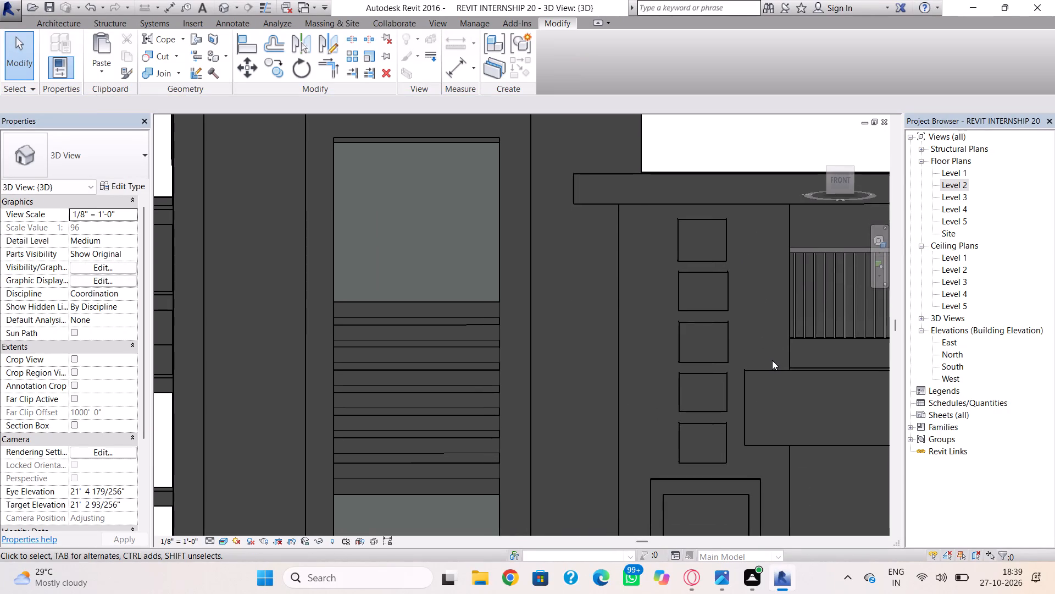
click(721, 346)
click(724, 346)
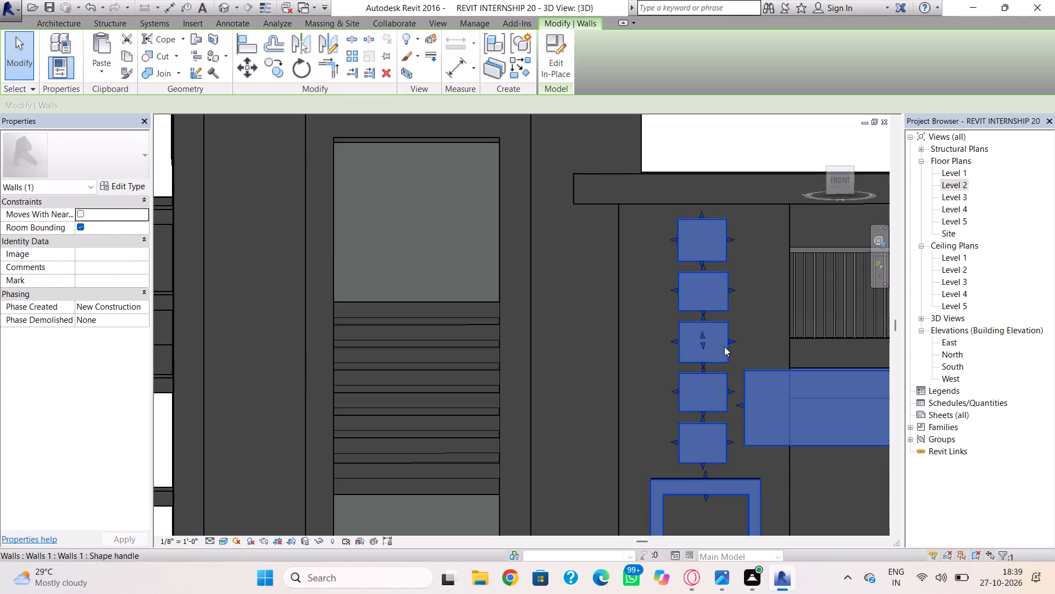
scroll(727, 344, up, 4)
click(730, 338)
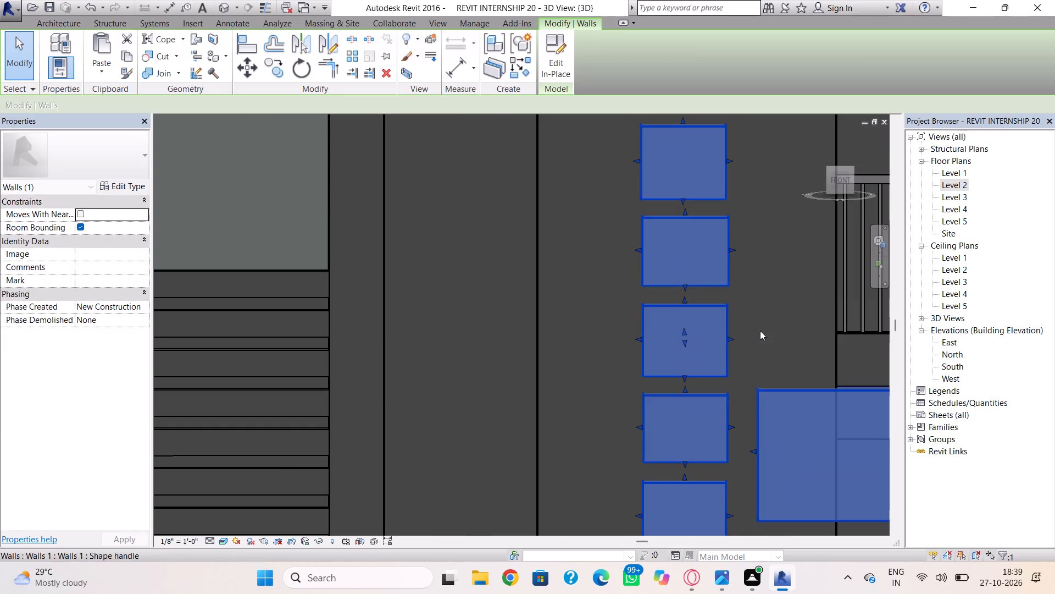
click(760, 329)
Examine the realigned block column and the framed opening from an angled view of the whole front facade.
scroll(736, 312, down, 6)
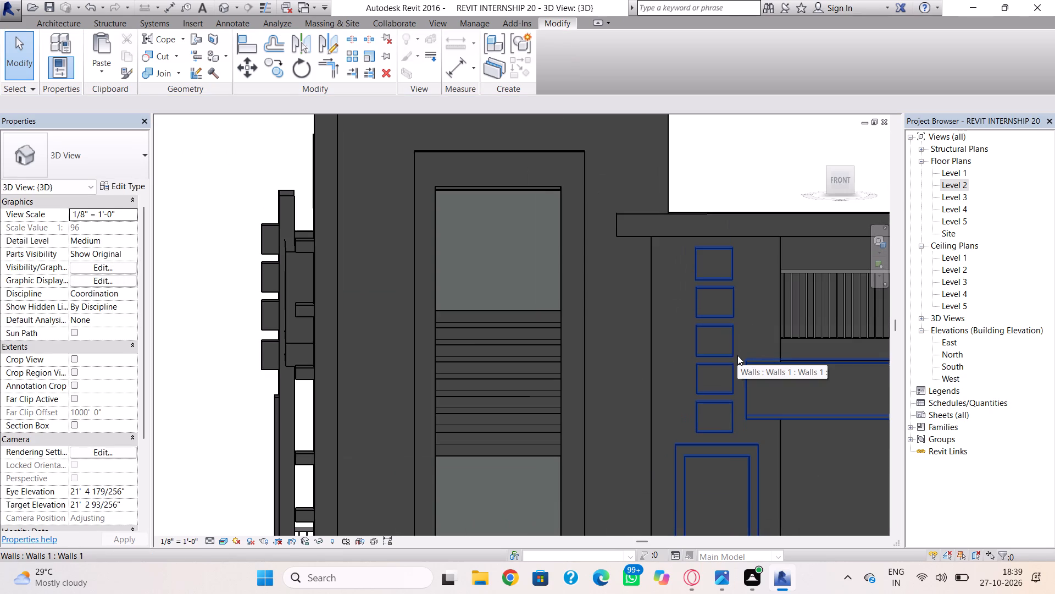
shift+right_drag(741, 366, 808, 428)
scroll(808, 428, down, 1)
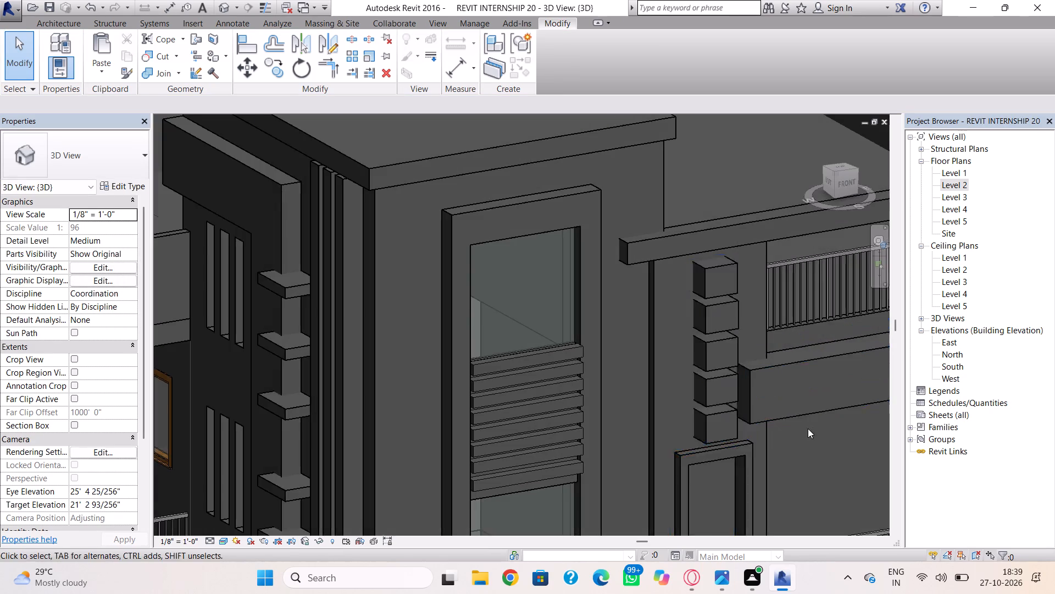
scroll(808, 428, down, 2)
middle_drag(805, 405, 797, 279)
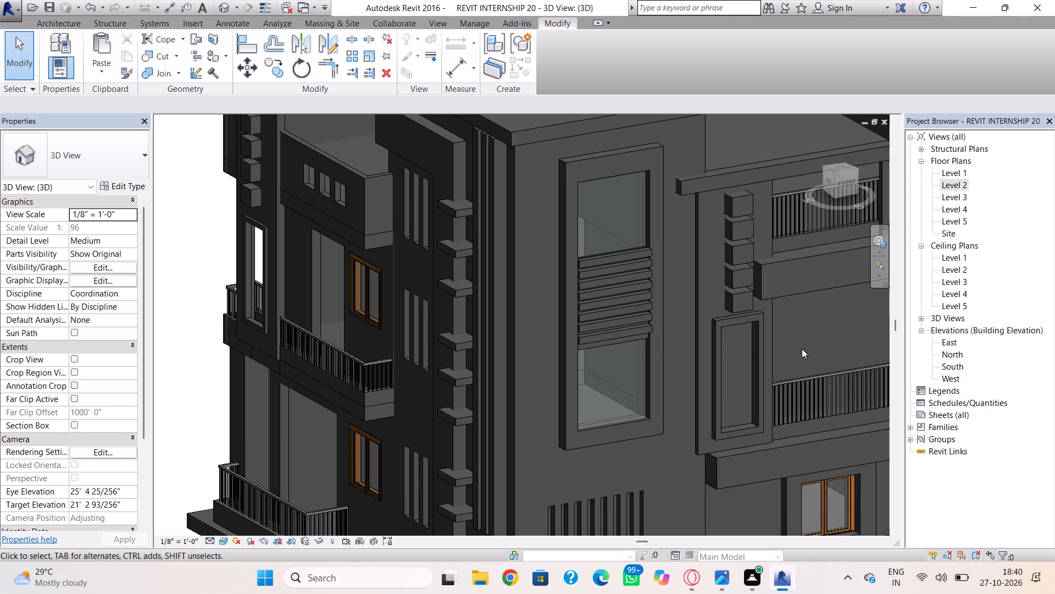
scroll(802, 349, down, 2)
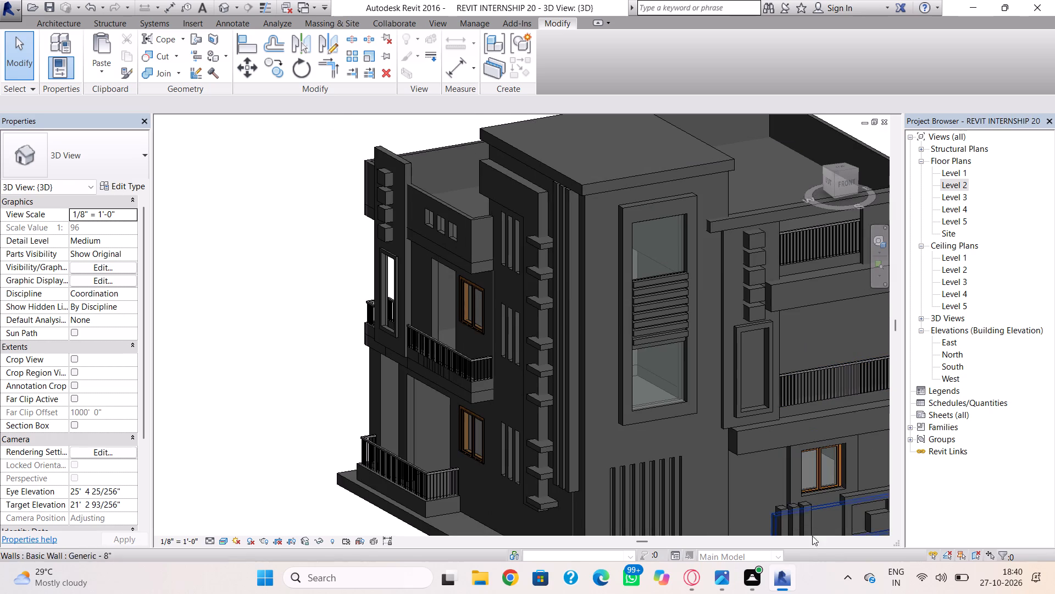
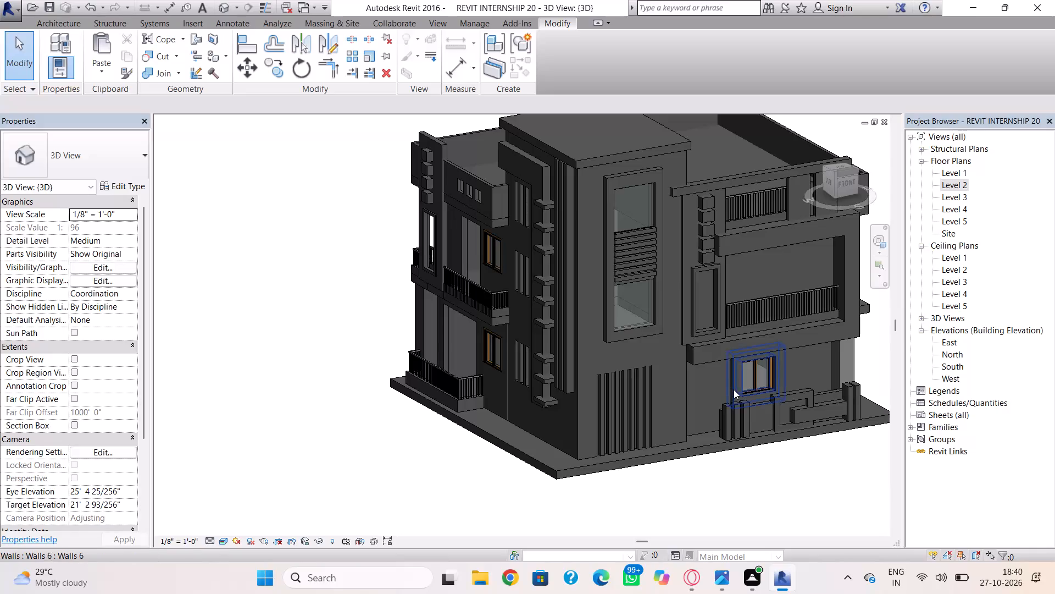
Examine the building's facades from several angles, ending squarely on the plain right side wall.
scroll(734, 391, down, 2)
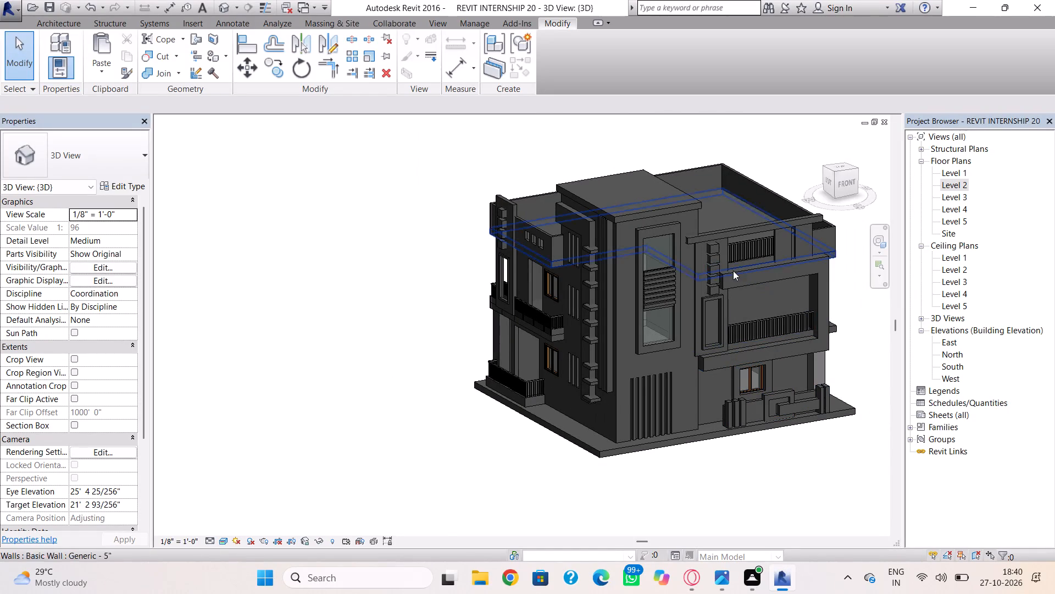
shift+right_drag(636, 310, 722, 313)
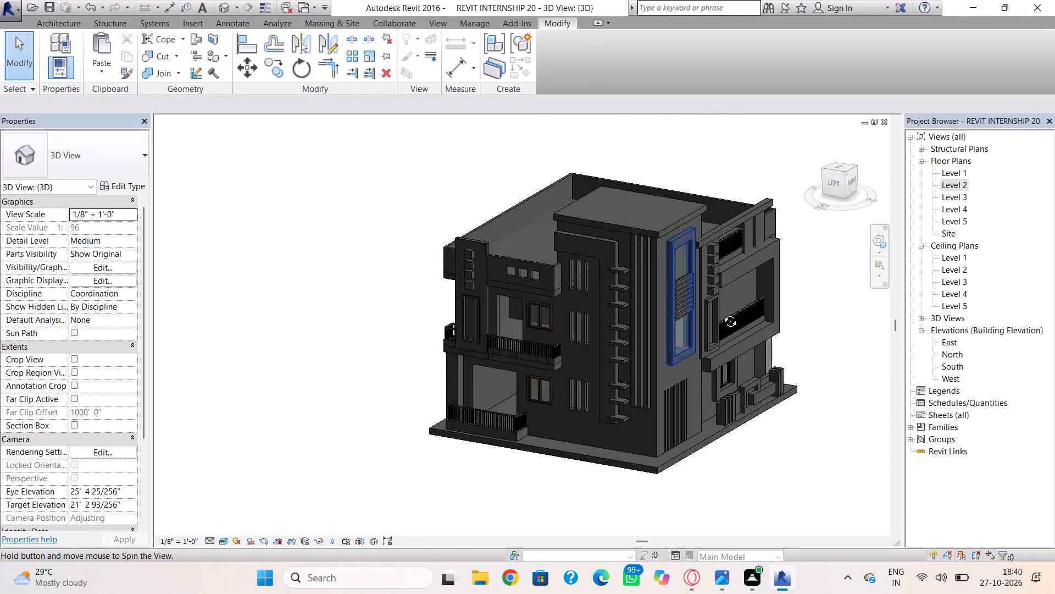
shift+right_drag(722, 313, 453, 305)
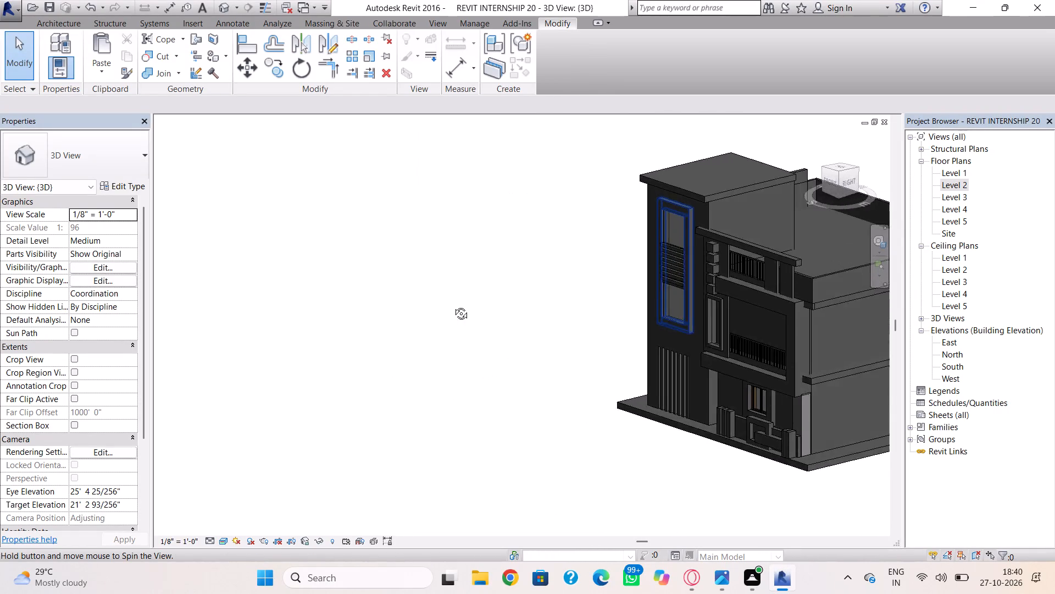
shift+right_drag(453, 305, 438, 301)
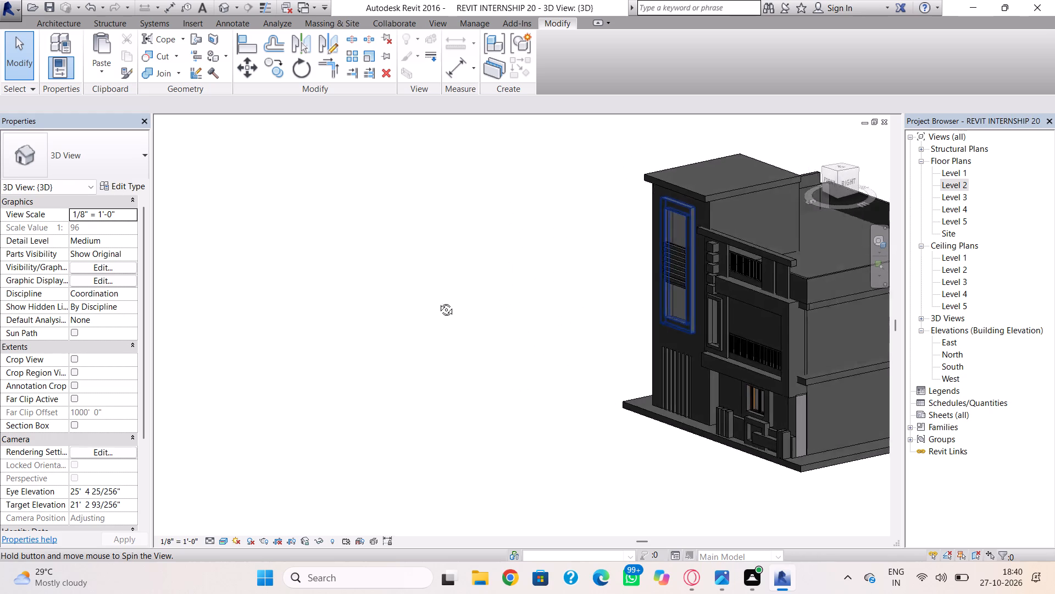
shift+right_drag(438, 301, 371, 295)
scroll(754, 343, down, 2)
middle_drag(752, 343, 601, 276)
shift+right_drag(681, 315, 661, 297)
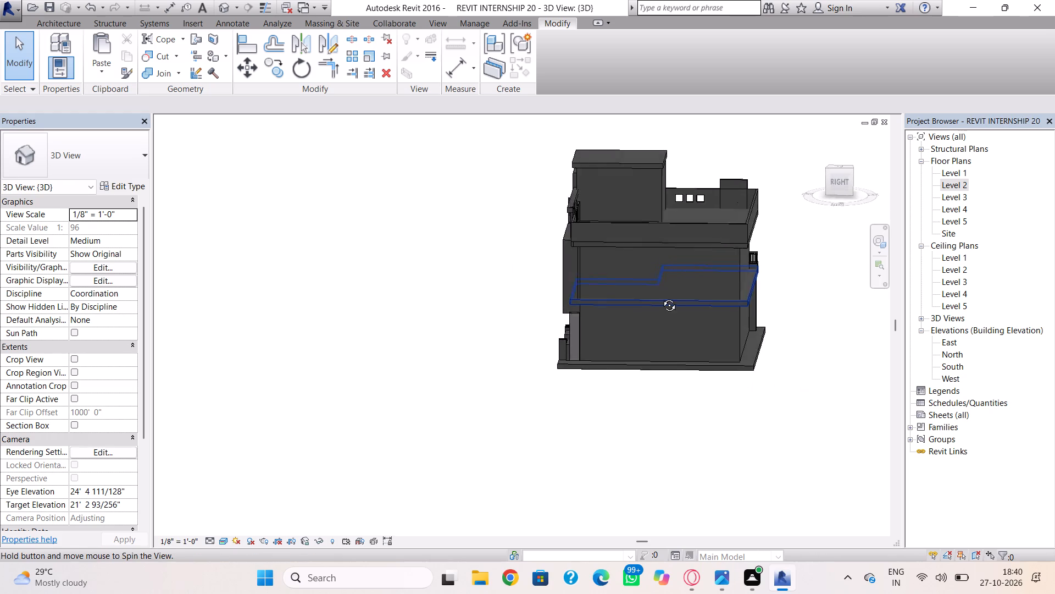
shift+right_drag(661, 297, 664, 284)
Load the Casement 3x3 with Trim window family from the library's Windows folder.
click(65, 26)
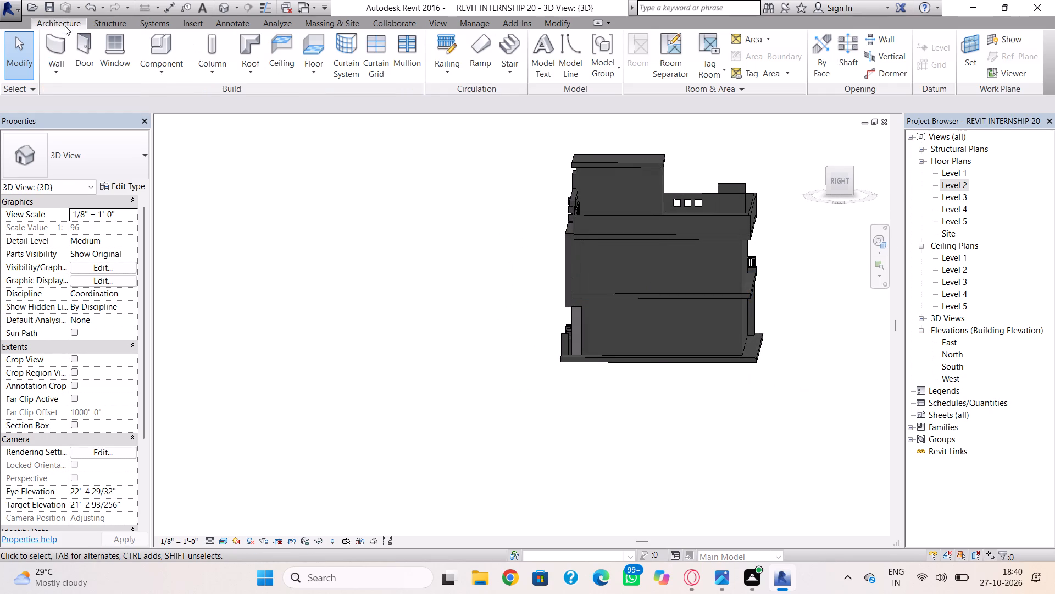
click(116, 57)
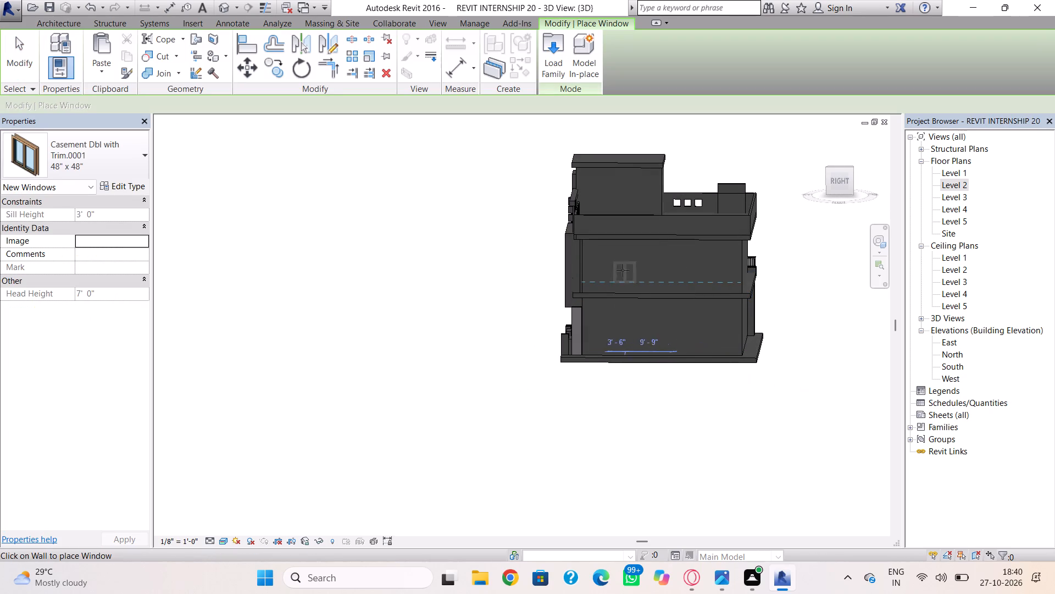
click(548, 50)
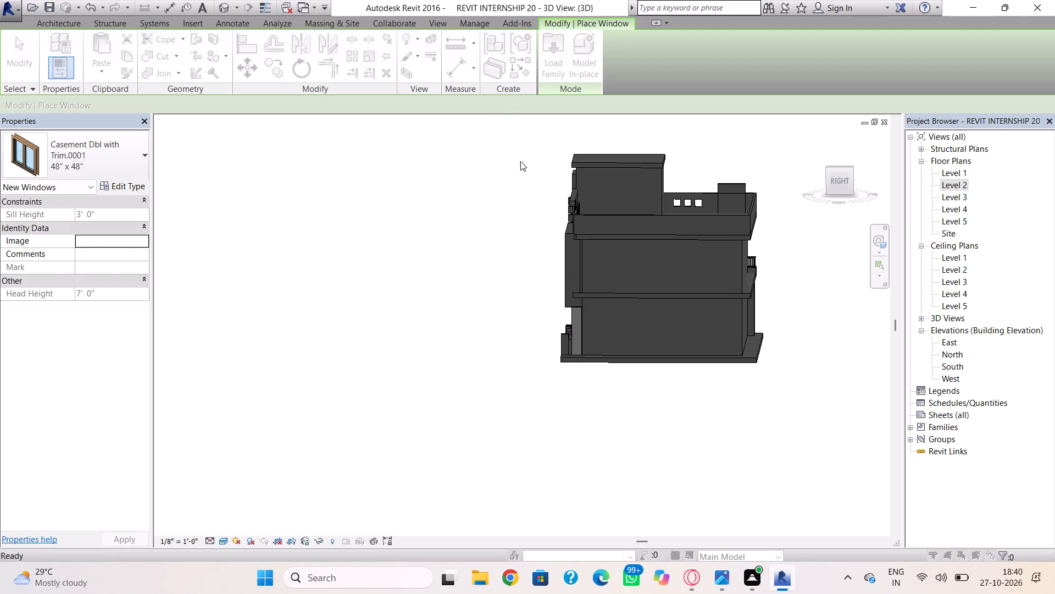
scroll(485, 327, down, 5)
double_click(483, 335)
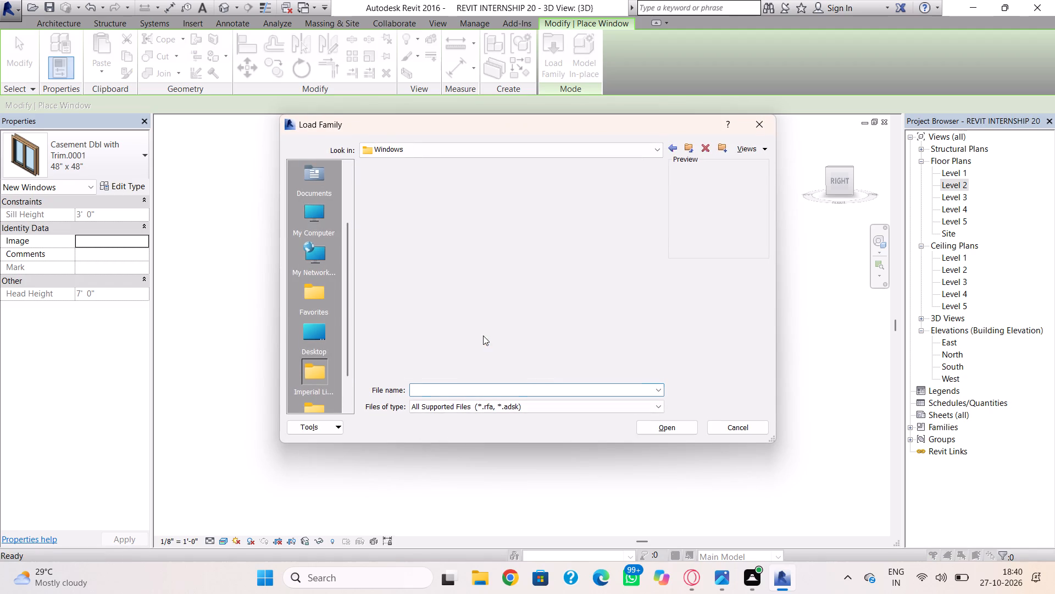
click(493, 213)
click(651, 424)
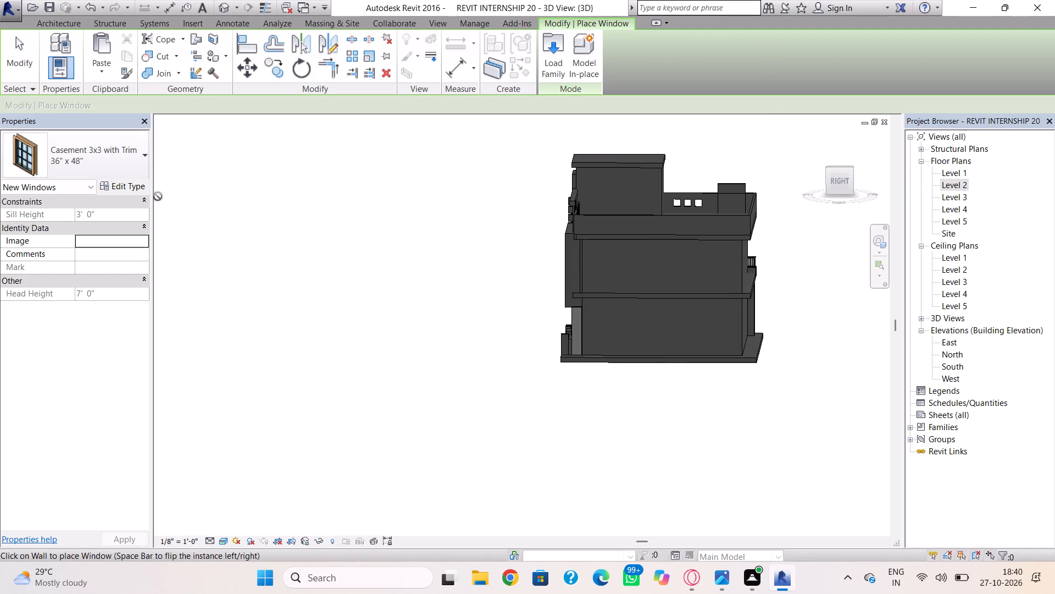
Set the 36" x 48" Casement 3x3 window type to a height of 5' and a width of 4'.
click(134, 186)
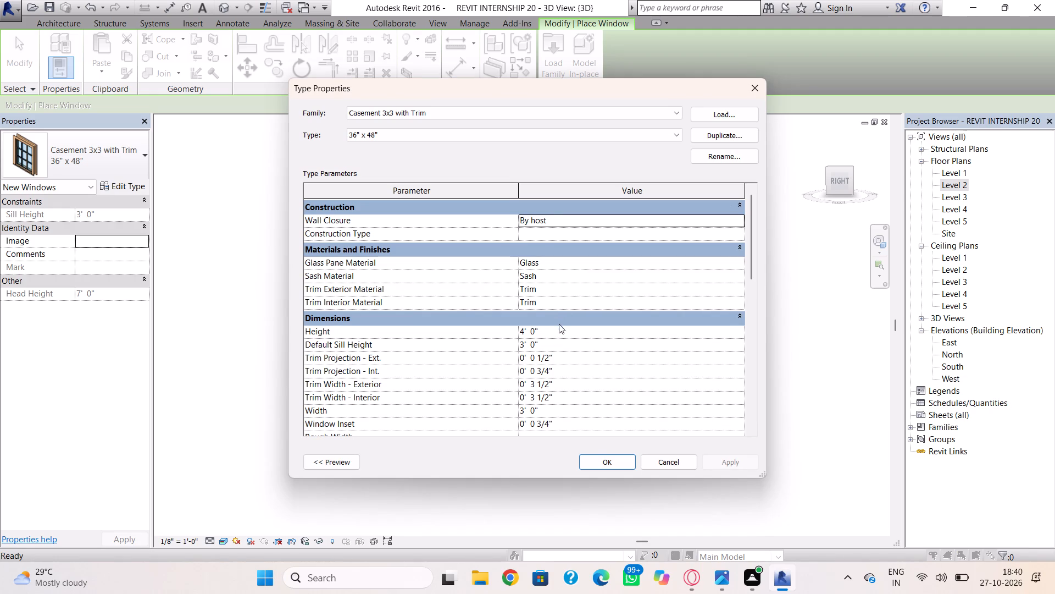
click(558, 330)
text(5')
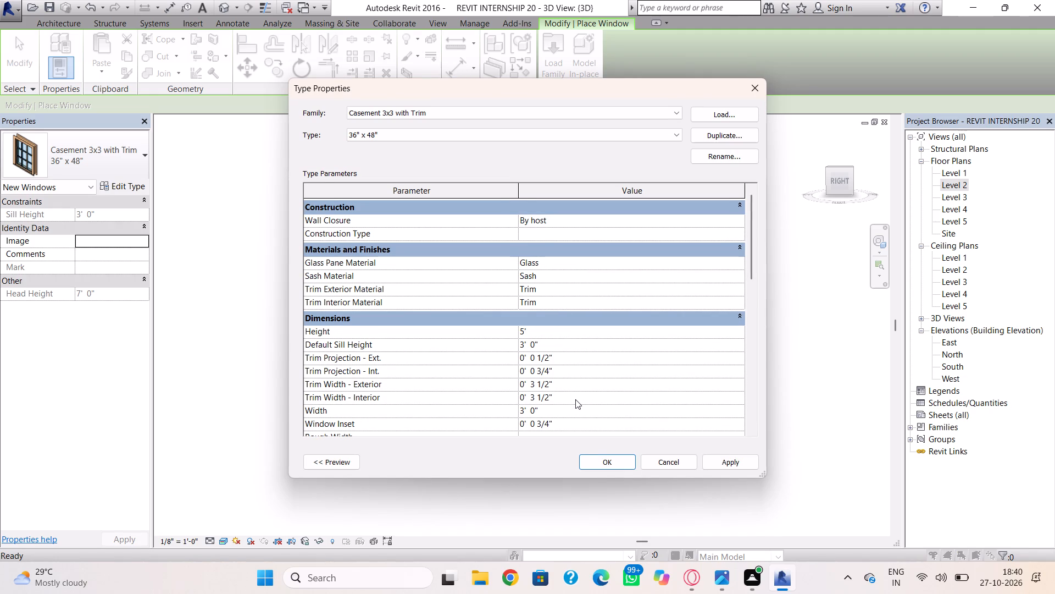
click(572, 405)
key(apostrophe)
key(BackSpace)
text(4')
key(Return)
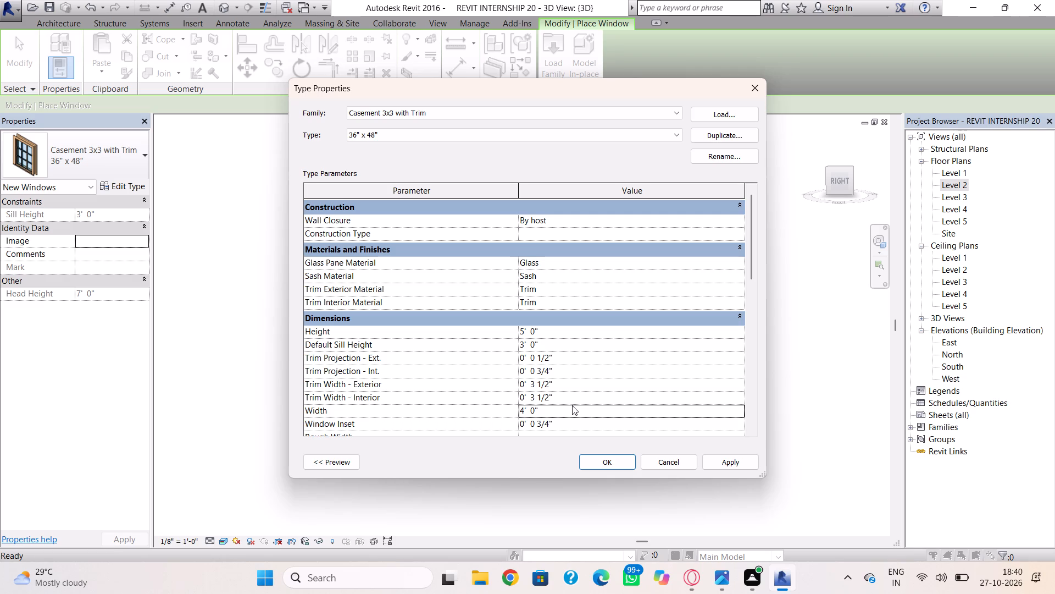
click(595, 466)
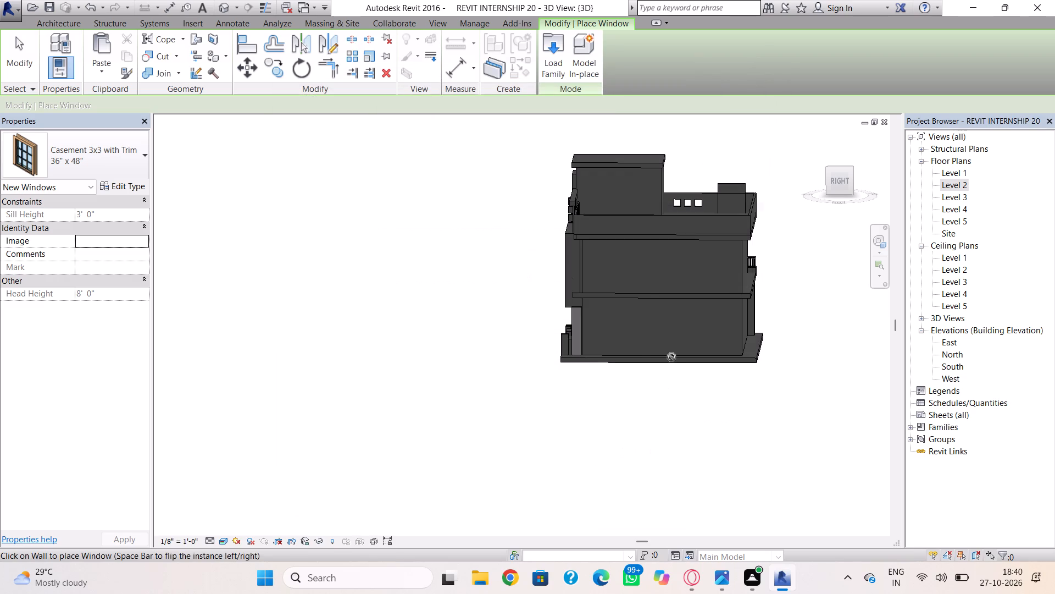
Place 3x3 casement windows on the right side wall: upper floor toward the front, ground floor about 8'-6" from the rear end.
click(624, 265)
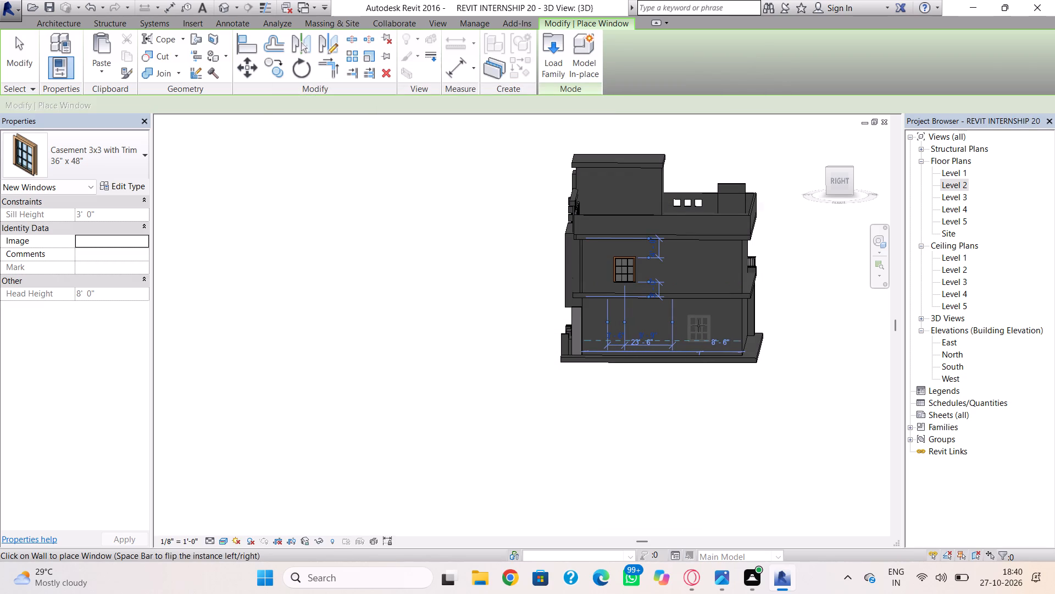
click(699, 321)
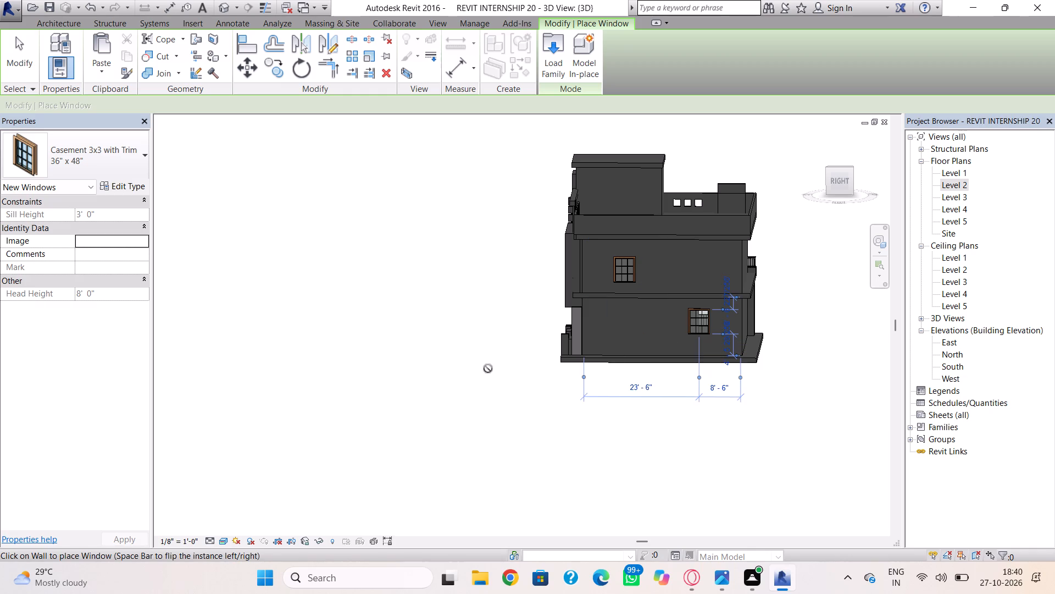
key(Escape)
Place 48" x 48" Casement Dbl with Trim windows on the ground floor about 8'-6" from the front corner and upper floor toward the rear.
click(109, 147)
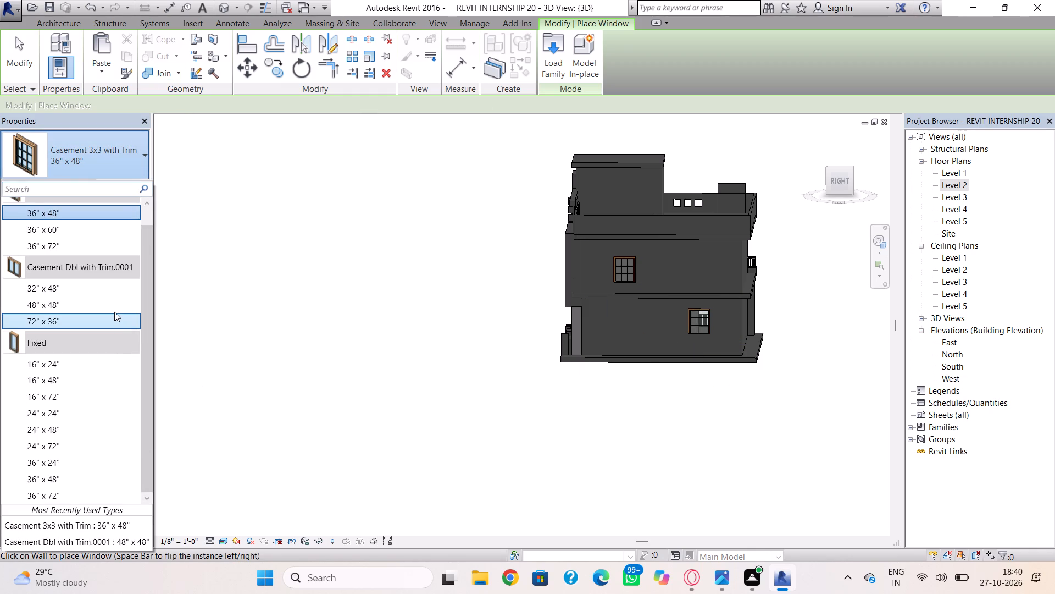
click(118, 304)
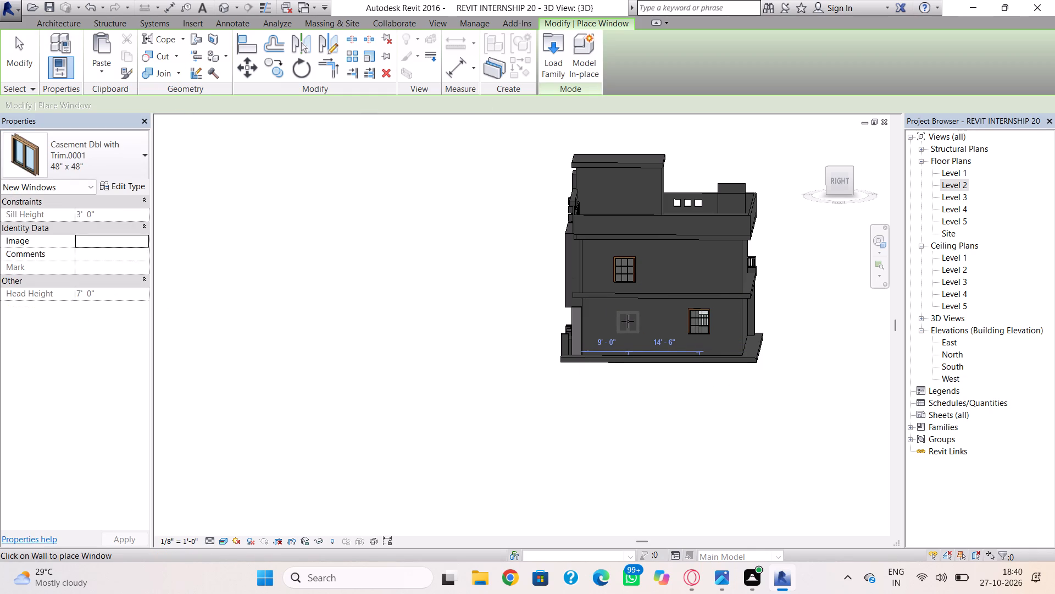
click(625, 323)
click(698, 271)
key(Escape)
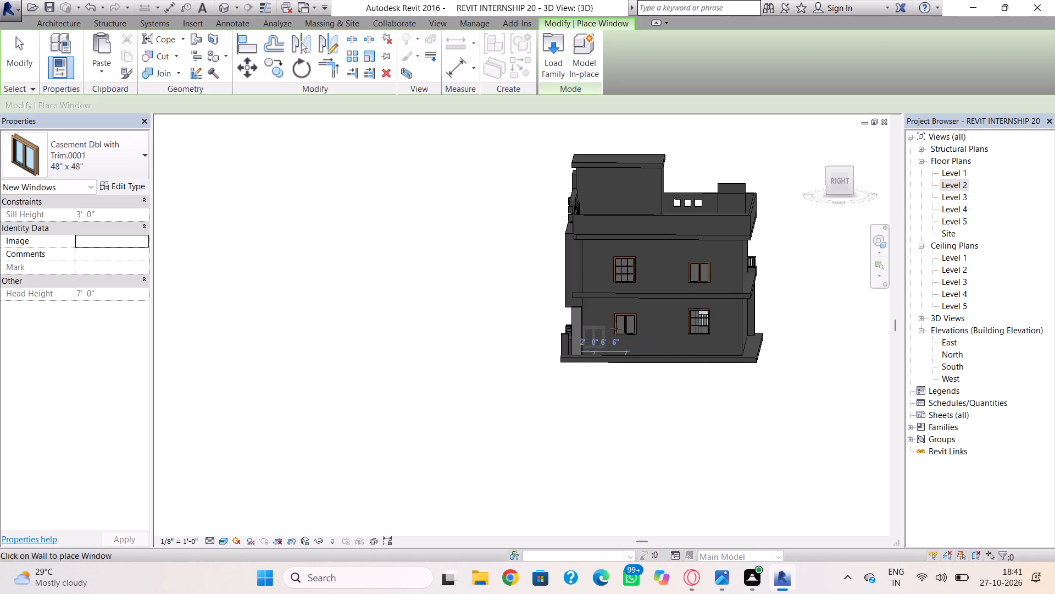
key(Escape)
Nudge the upper floor's double casement window upward to a sill height of 3' 6".
click(703, 285)
scroll(706, 287, up, 2)
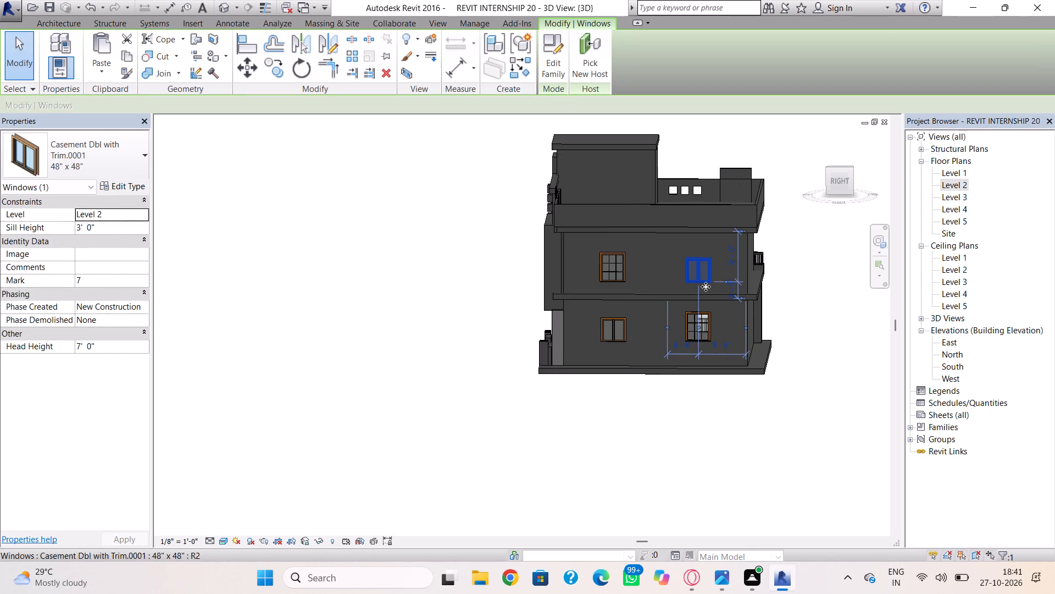
key(Up)
click(292, 327)
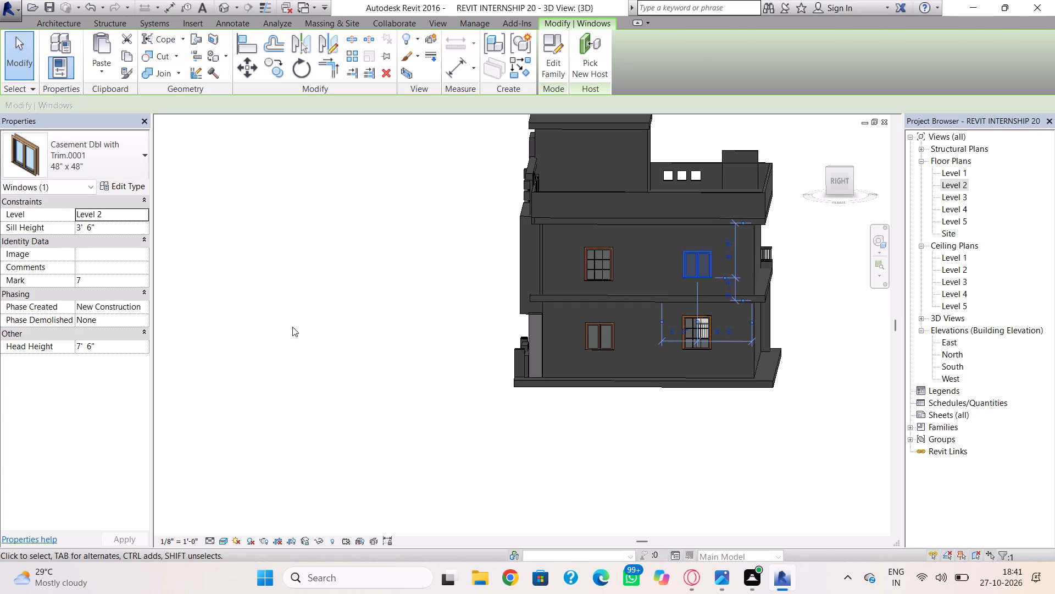
Add a horizontal Cornice wall sweep across the upper floor of the right side wall, along the tops of the windows.
shift+right_drag(336, 346, 404, 387)
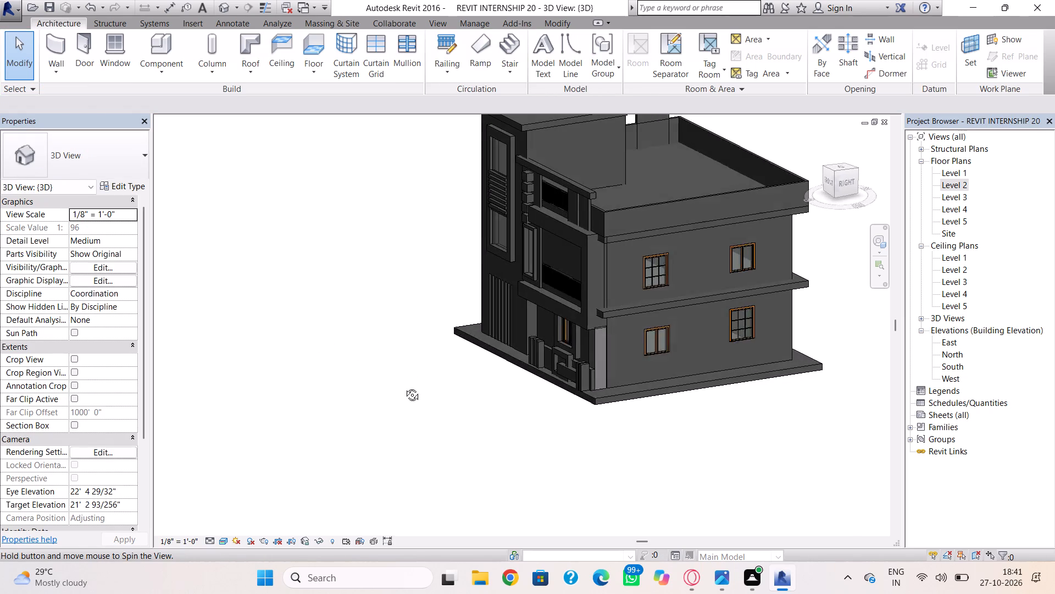
shift+right_drag(404, 387, 351, 383)
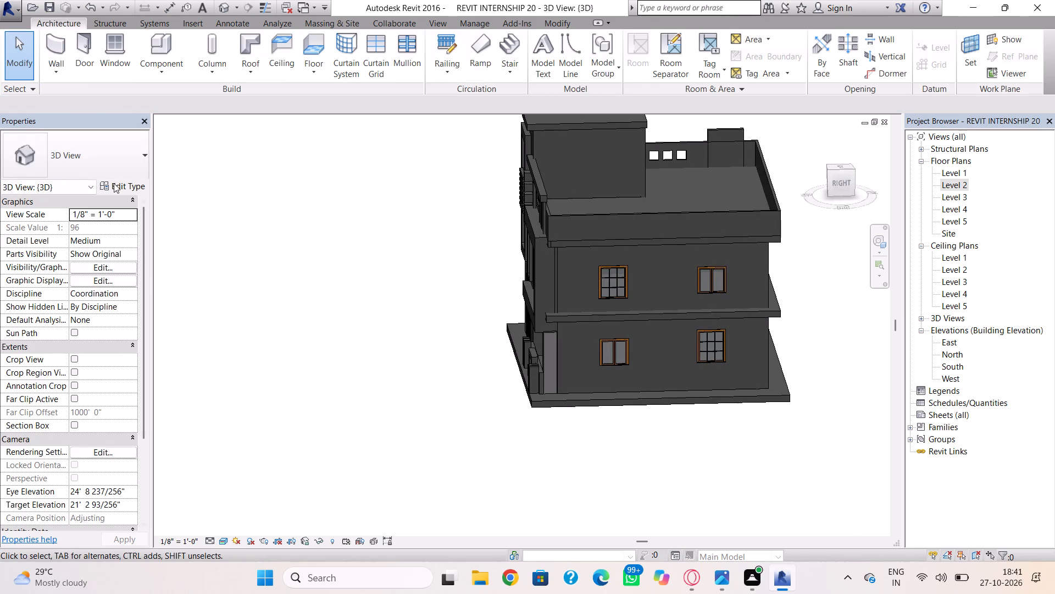
click(64, 69)
click(88, 179)
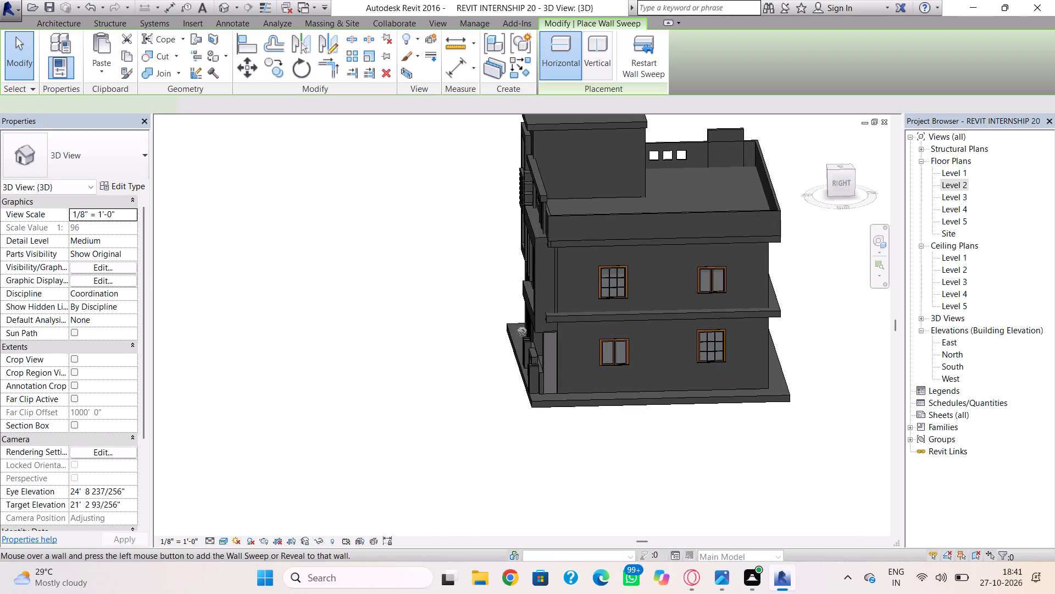
scroll(614, 349, up, 7)
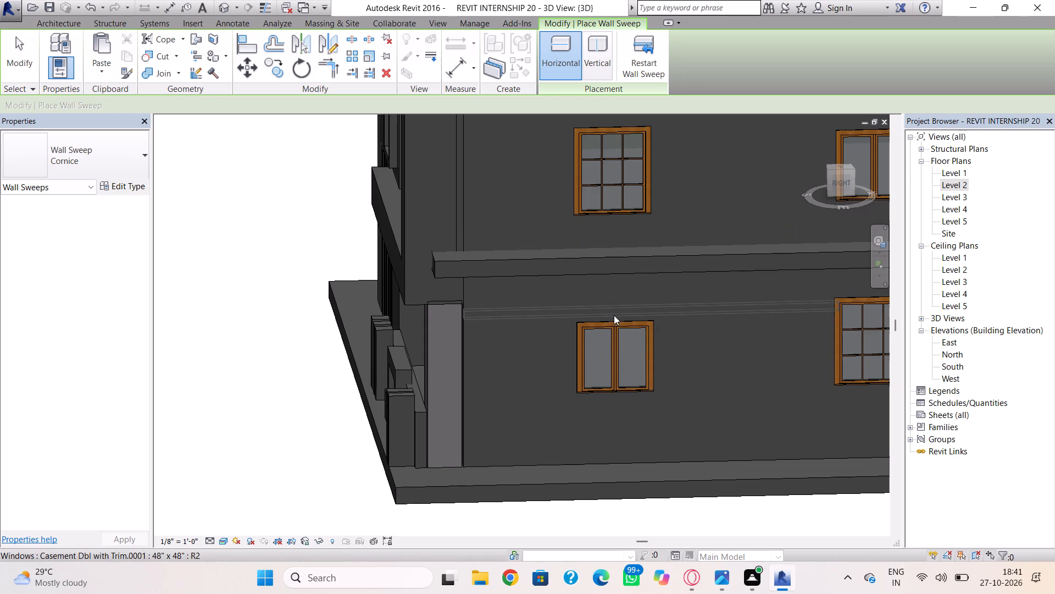
middle_drag(638, 206, 603, 324)
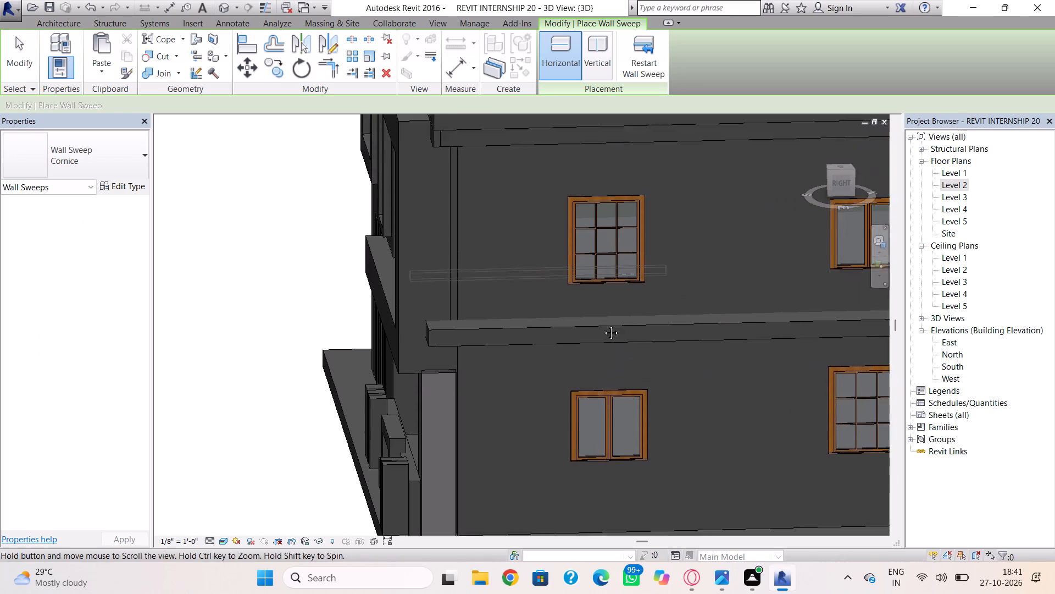
middle_drag(603, 324, 497, 402)
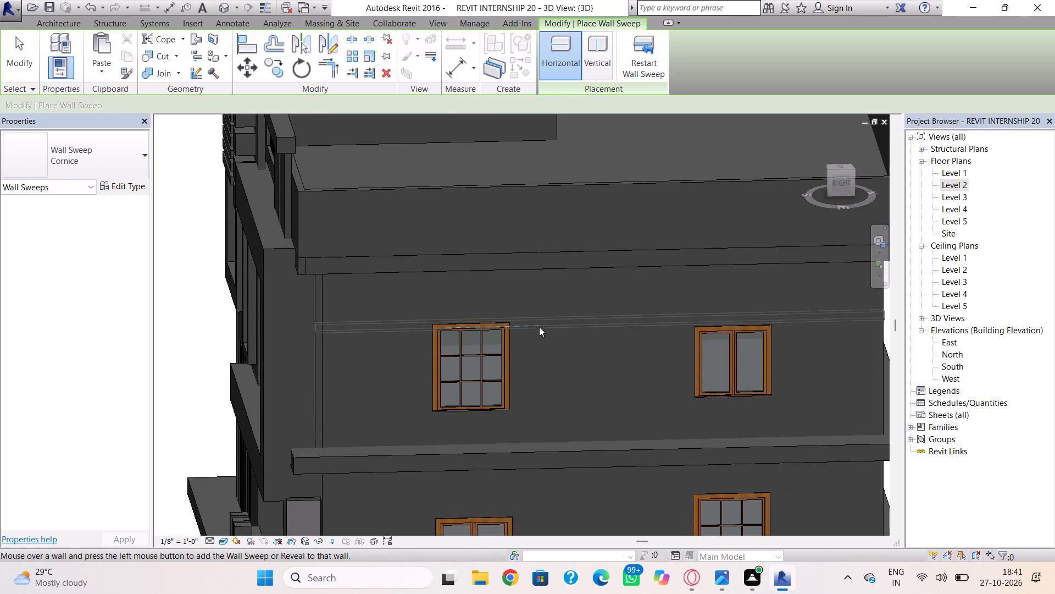
double_click(539, 327)
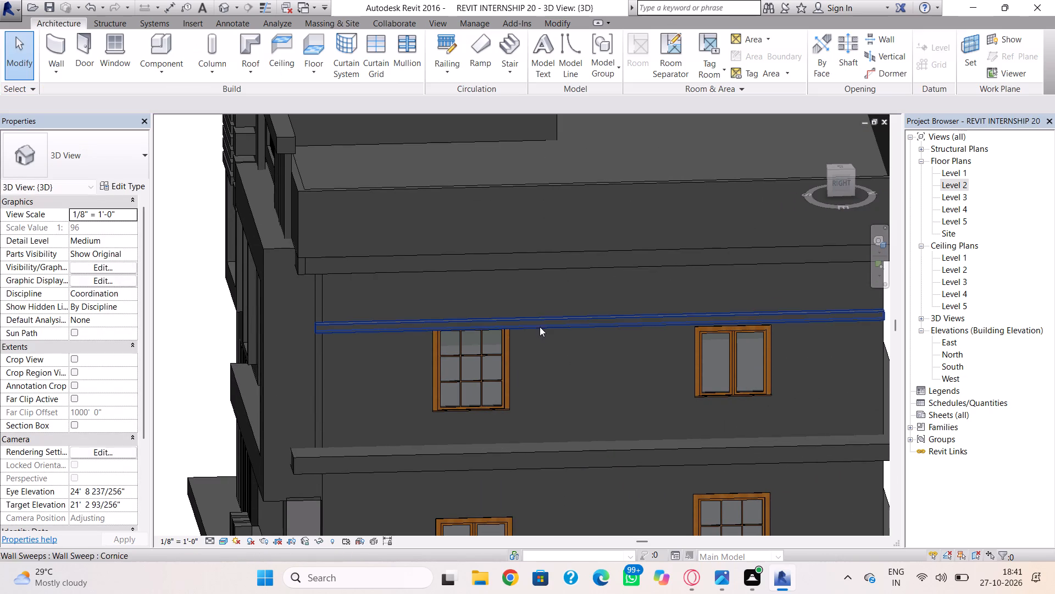
key(Escape)
Nudge the upper floor's double casement window up to the cornice, to a sill height of 3' 10".
shift+right_drag(714, 371, 704, 340)
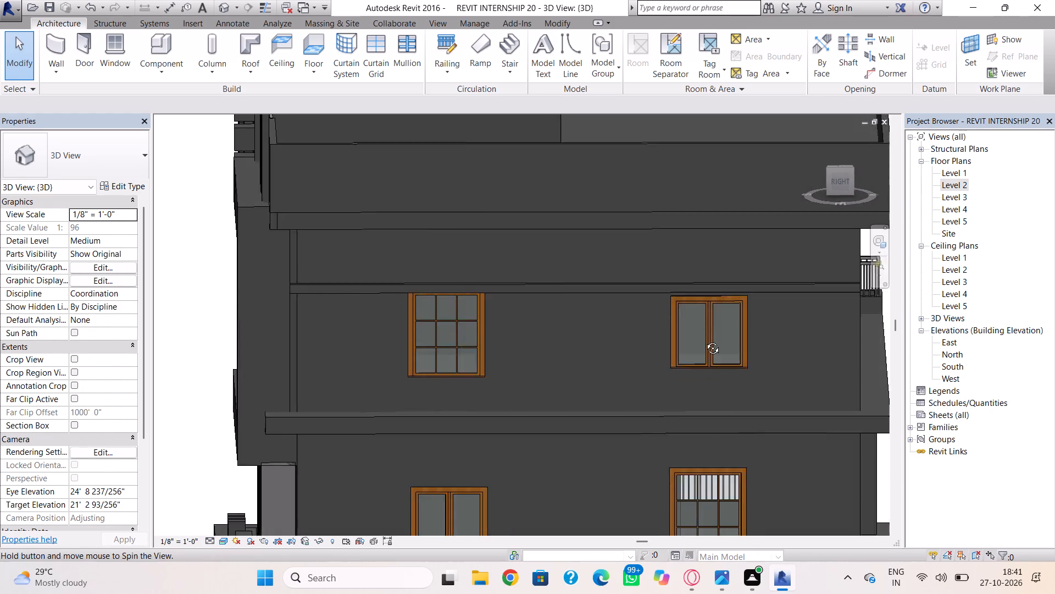
shift+right_drag(704, 340, 702, 334)
shift+click(729, 314)
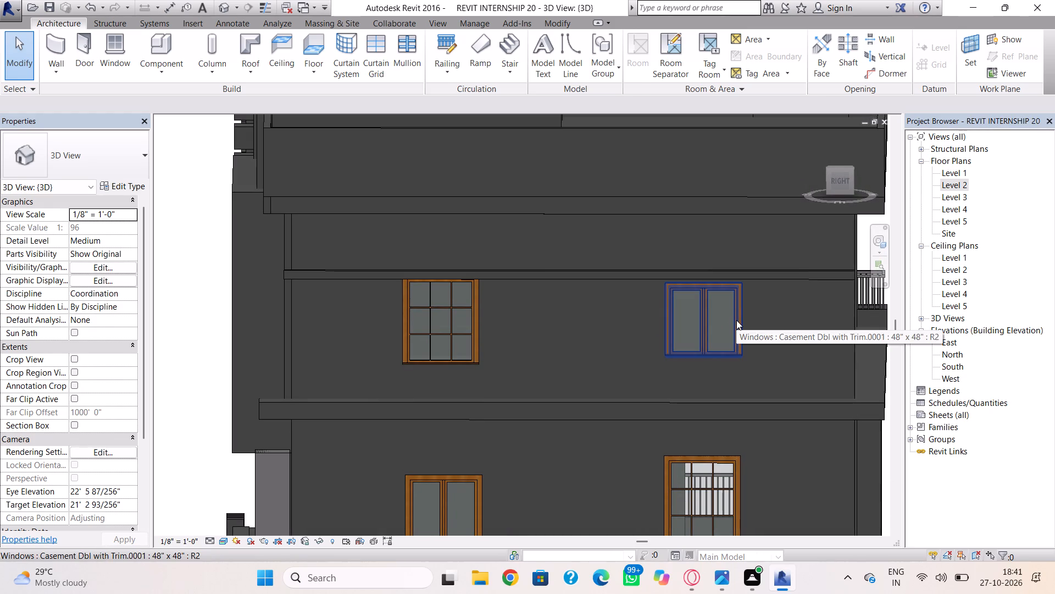
key(Up)
key(Up)
click(736, 318)
key(Up)
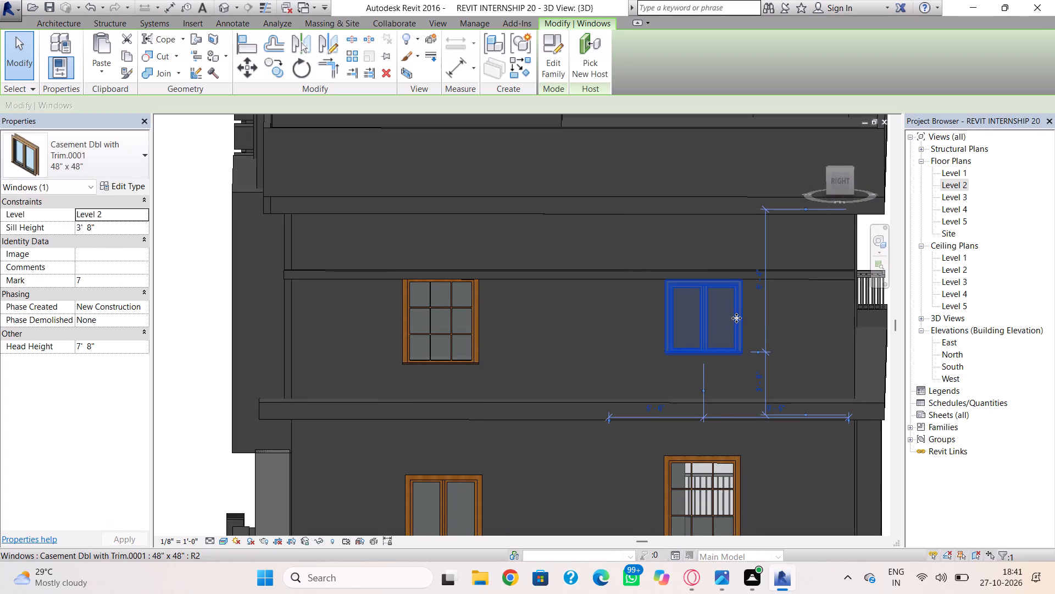
key(Up)
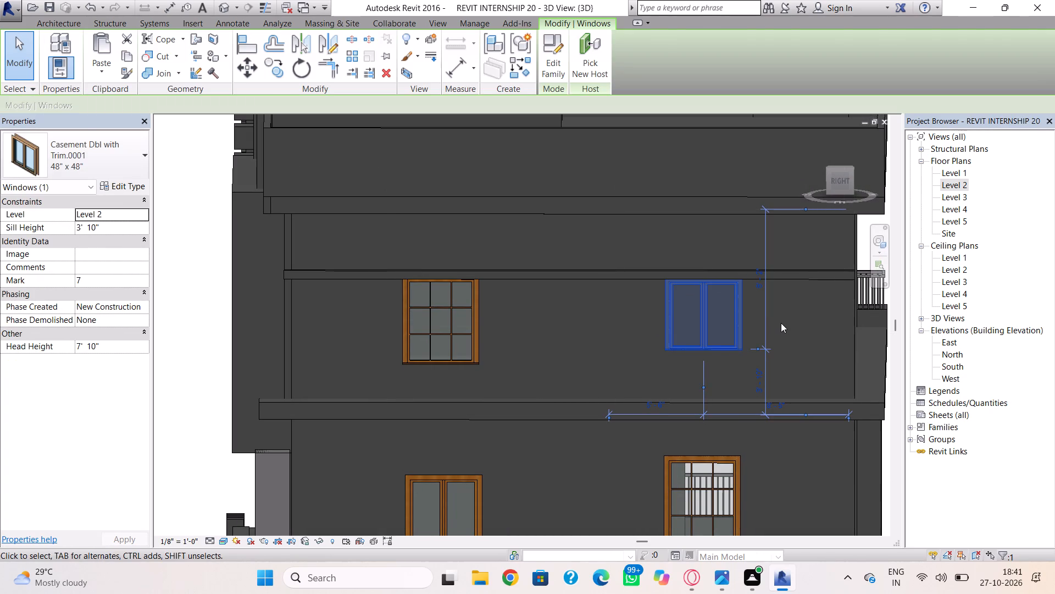
key(Escape)
Shorten the upper-floor cornice sweep from both ends so it spans only the 3x3 casement window, slightly past its frame on each side.
click(386, 279)
scroll(274, 276, up, 2)
drag(286, 280, 415, 289)
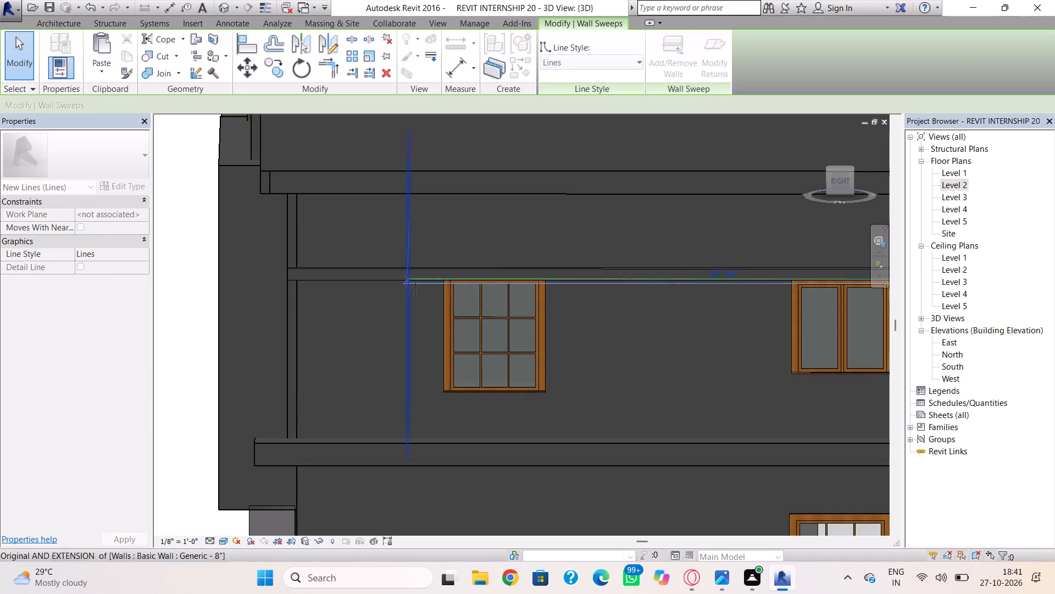
drag(415, 289, 432, 293)
scroll(652, 290, down, 3)
middle_drag(647, 292, 456, 318)
drag(715, 306, 692, 309)
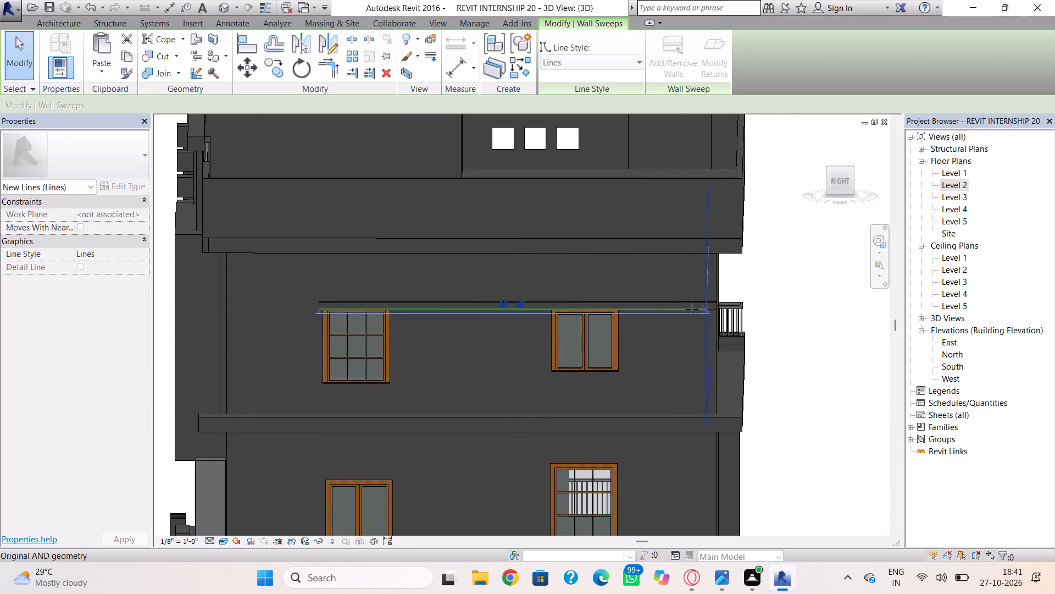
drag(692, 309, 399, 329)
click(412, 333)
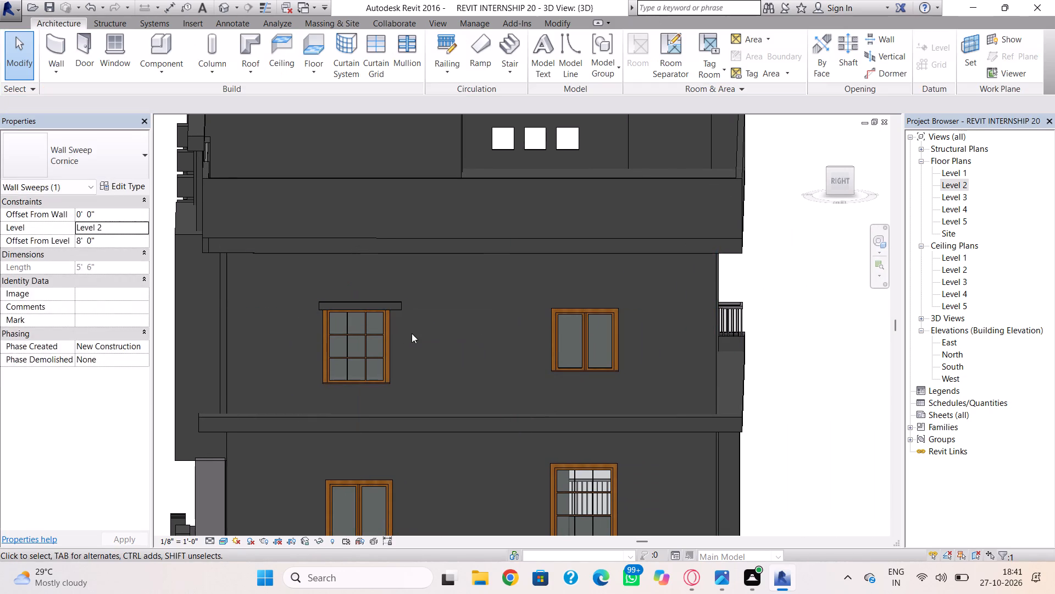
click(403, 310)
scroll(403, 310, up, 3)
drag(401, 308, 397, 309)
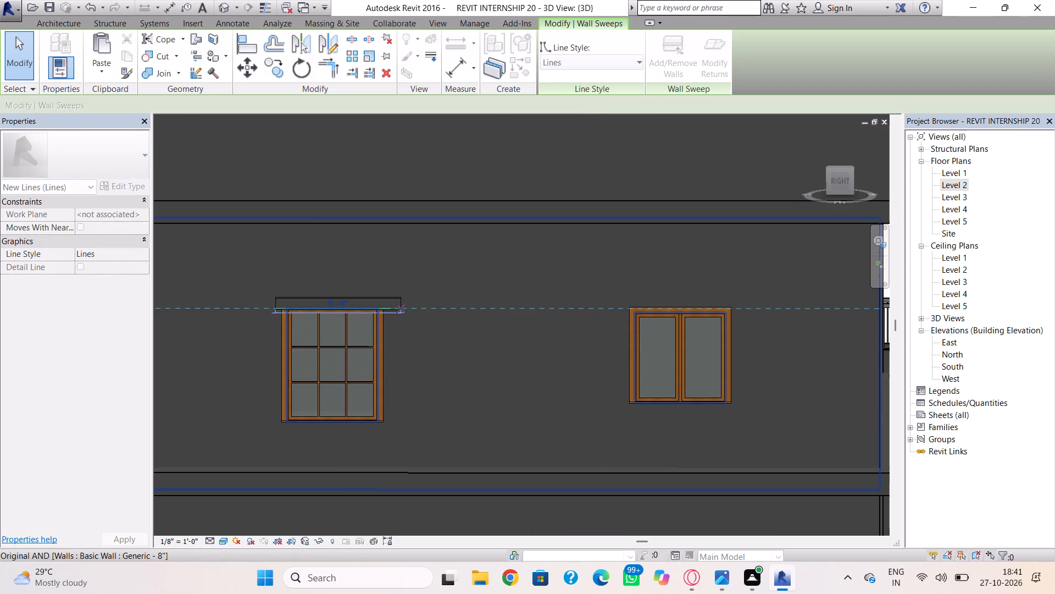
drag(397, 309, 396, 309)
drag(399, 310, 397, 310)
drag(397, 310, 394, 310)
click(420, 337)
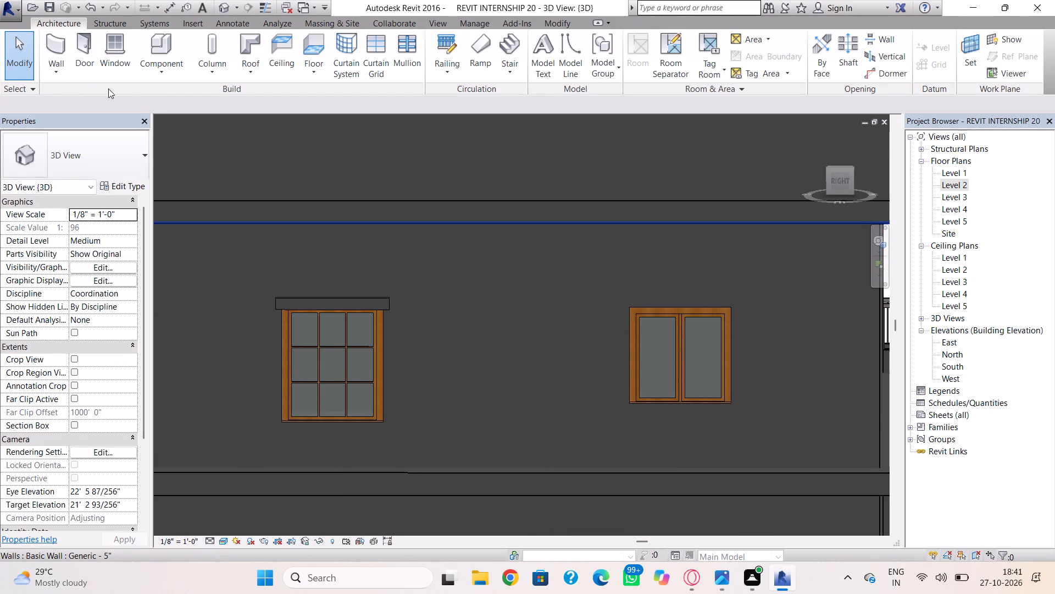
Add a second horizontal Cornice wall sweep on the upper floor, 8' 0" above Level 2, along the top of the double casement window.
click(54, 69)
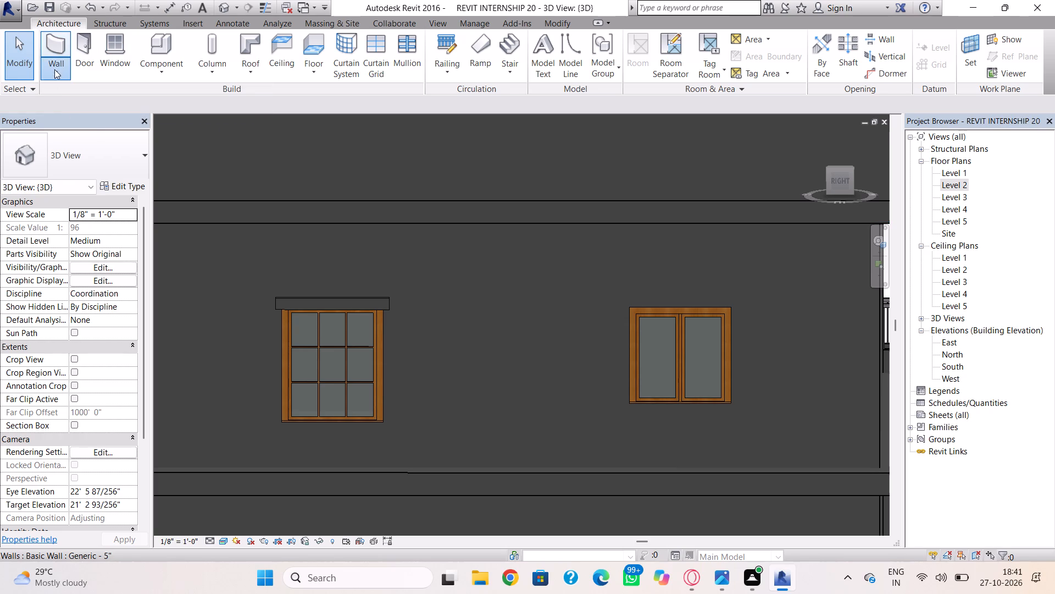
click(84, 174)
click(613, 311)
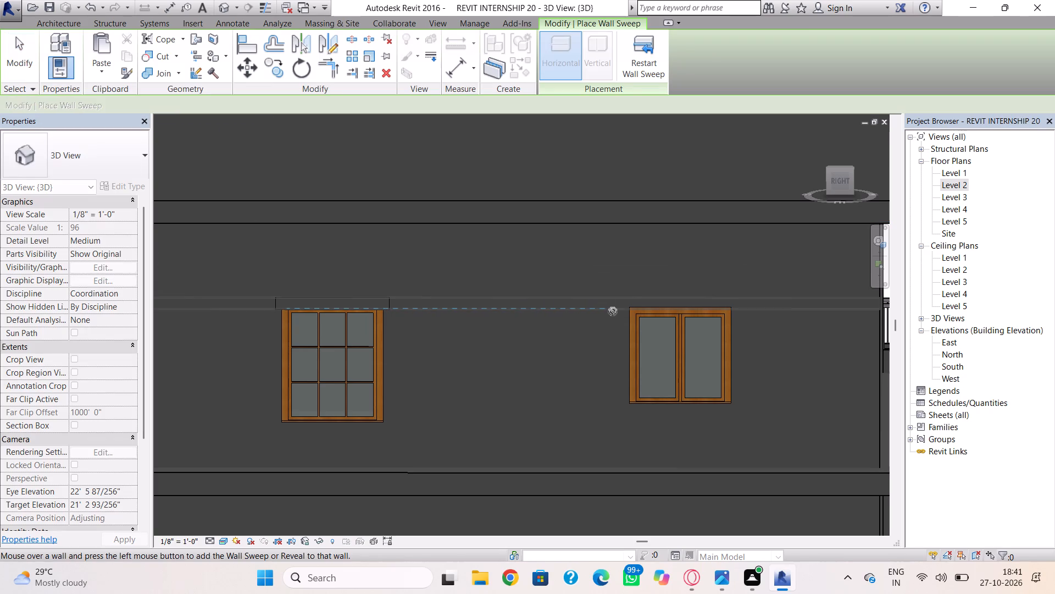
click(606, 317)
click(570, 337)
click(942, 538)
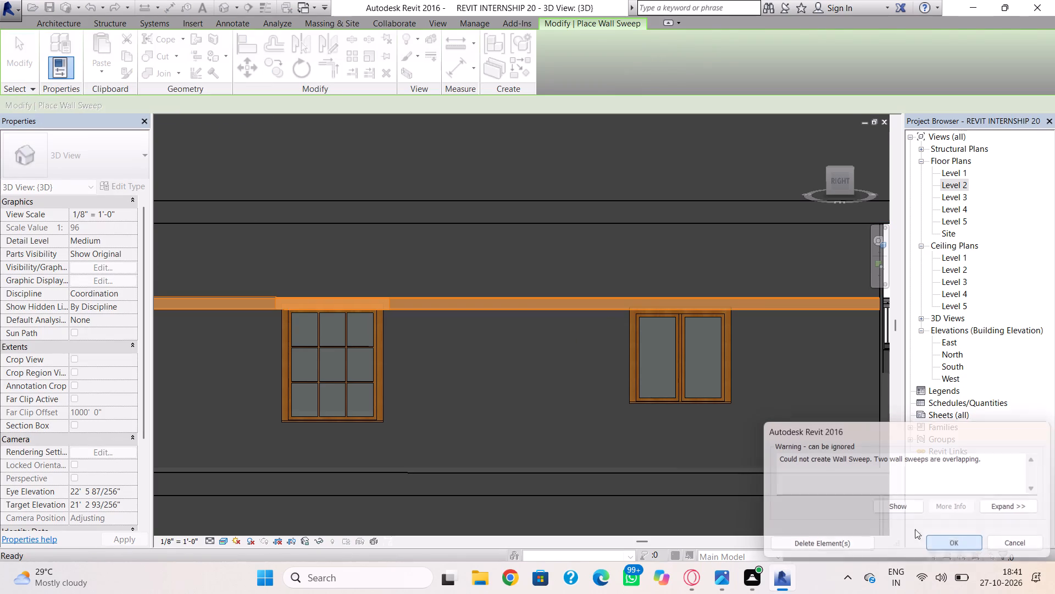
Shorten the new upper-floor cornice from both ends so it spans only the double casement window, slightly past its frame.
click(536, 309)
scroll(480, 333, down, 2)
middle_drag(507, 354, 576, 382)
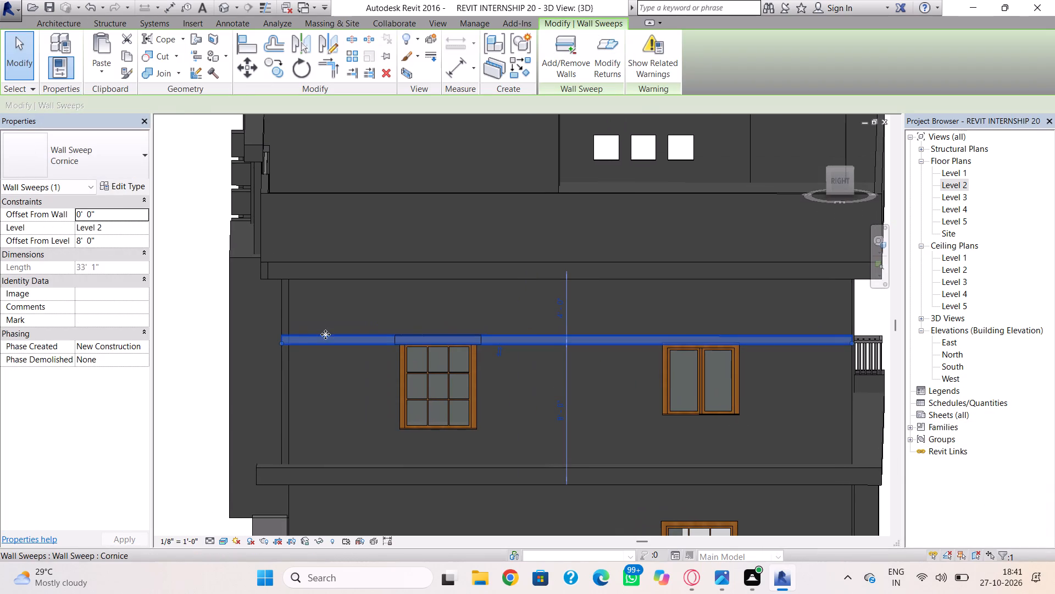
drag(281, 344, 537, 362)
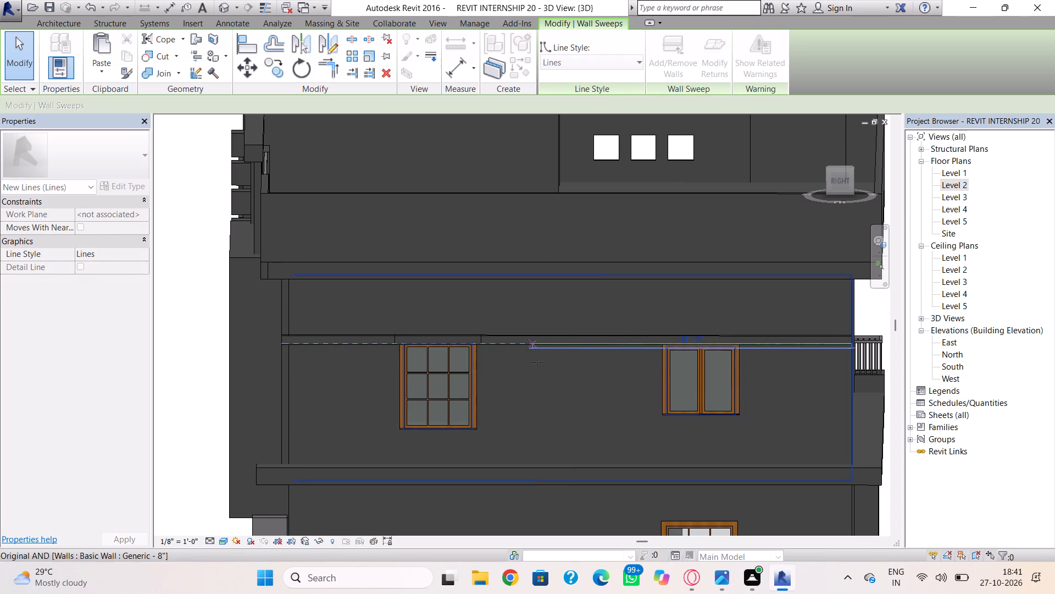
drag(537, 362, 654, 375)
click(648, 377)
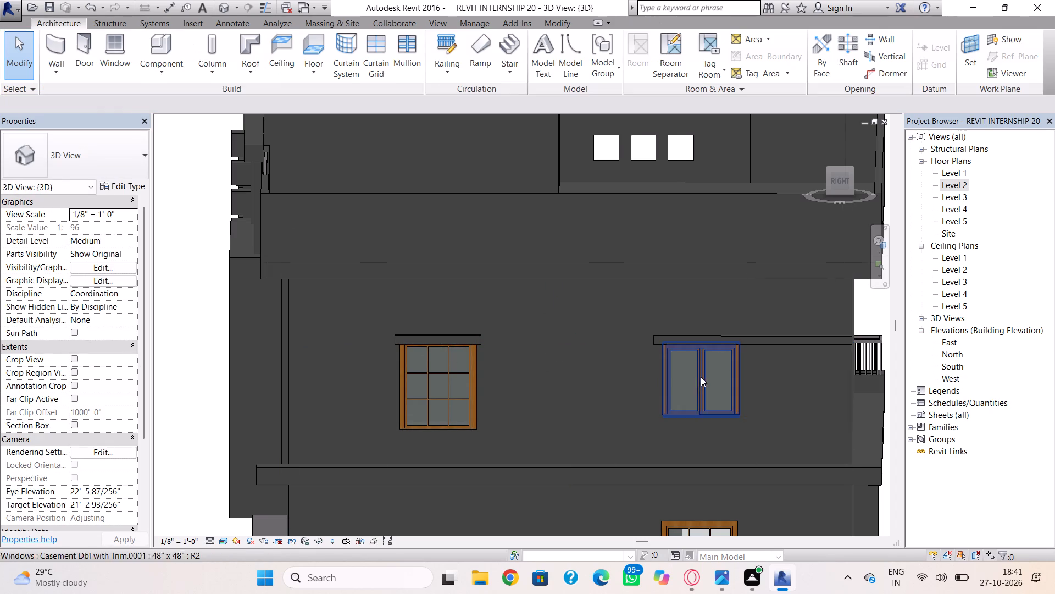
middle_drag(701, 377, 534, 386)
click(637, 352)
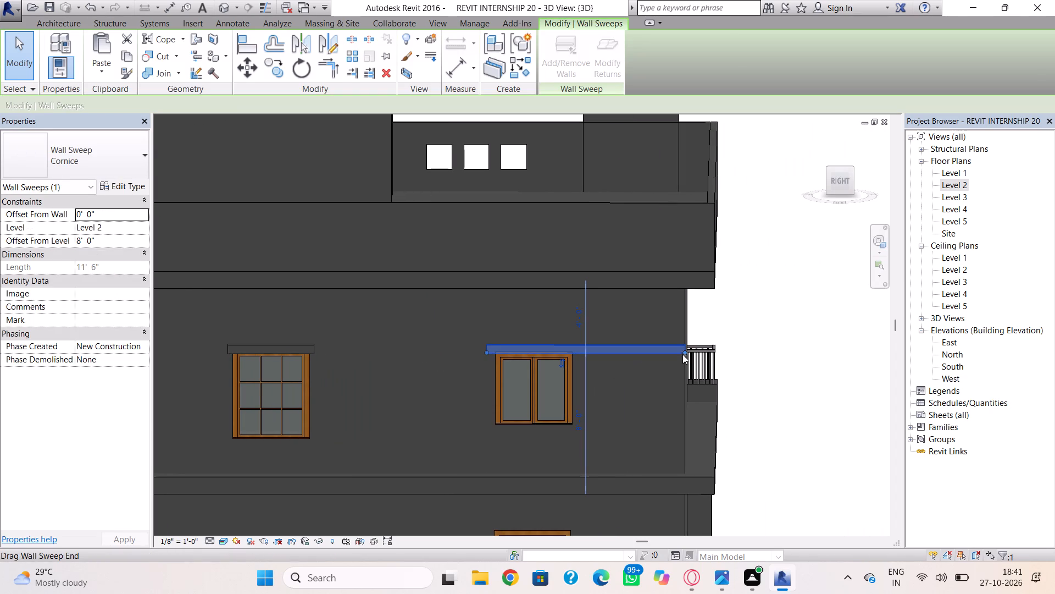
drag(682, 354, 579, 365)
click(614, 384)
Add a horizontal Cornice wall sweep along the top of the ground-floor 3x3 casement window, about 9' 5" above Level 1.
scroll(530, 406, down, 3)
middle_drag(527, 409, 588, 298)
scroll(580, 322, up, 1)
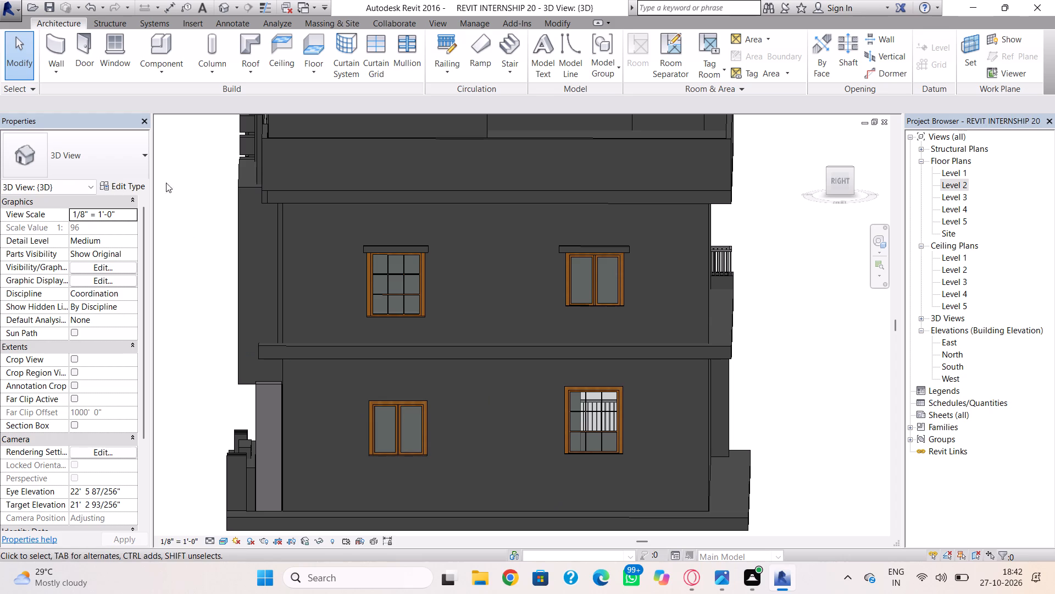
click(54, 65)
click(91, 184)
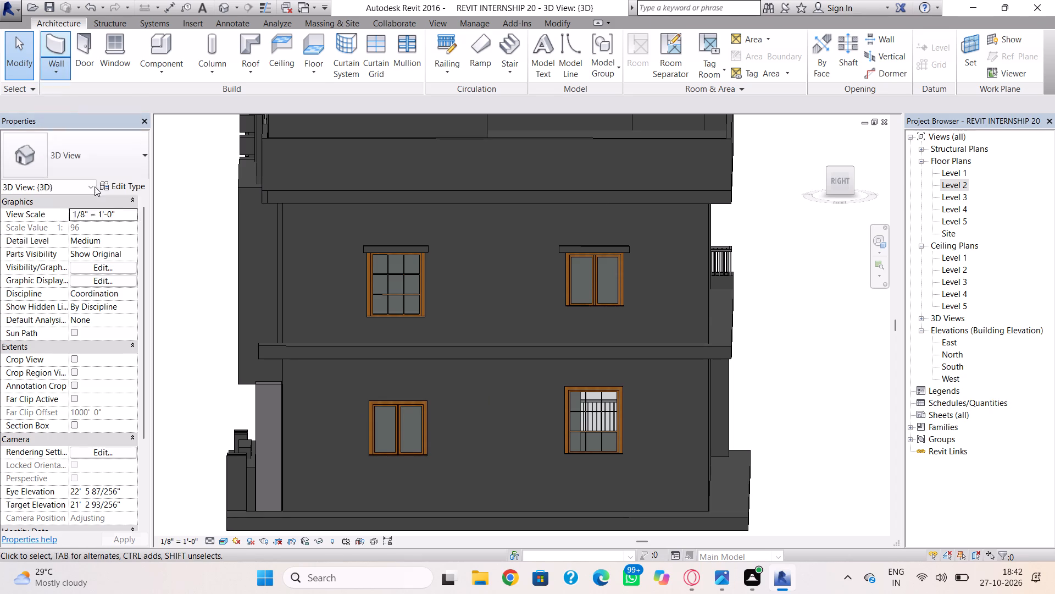
click(563, 388)
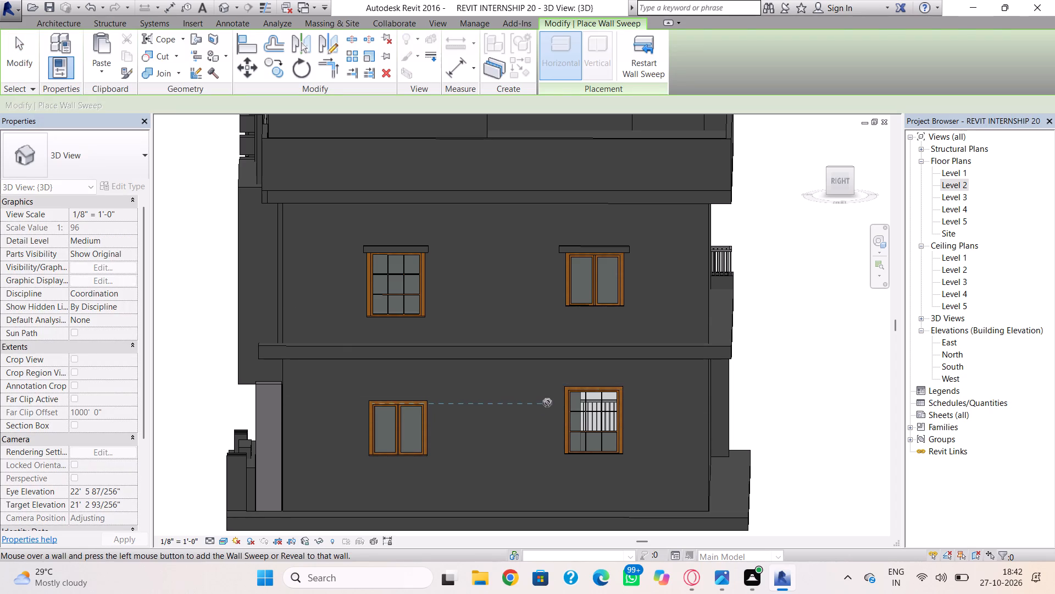
click(545, 405)
Shorten the ground-floor cornice from both ends so it spans only the 3x3 casement window, slightly past its frame.
click(296, 386)
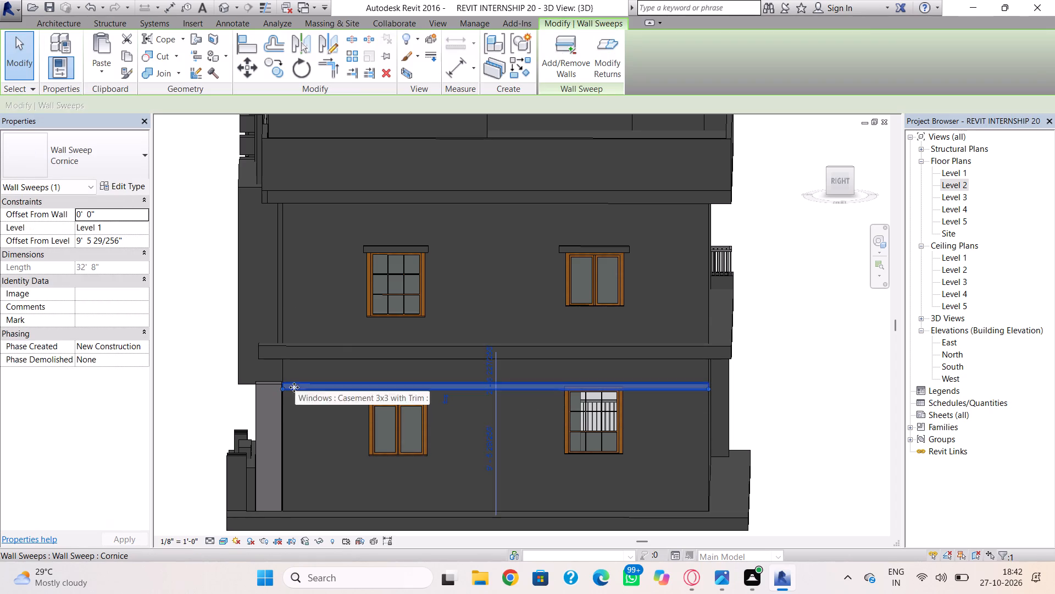
scroll(291, 390, up, 3)
drag(280, 388, 664, 414)
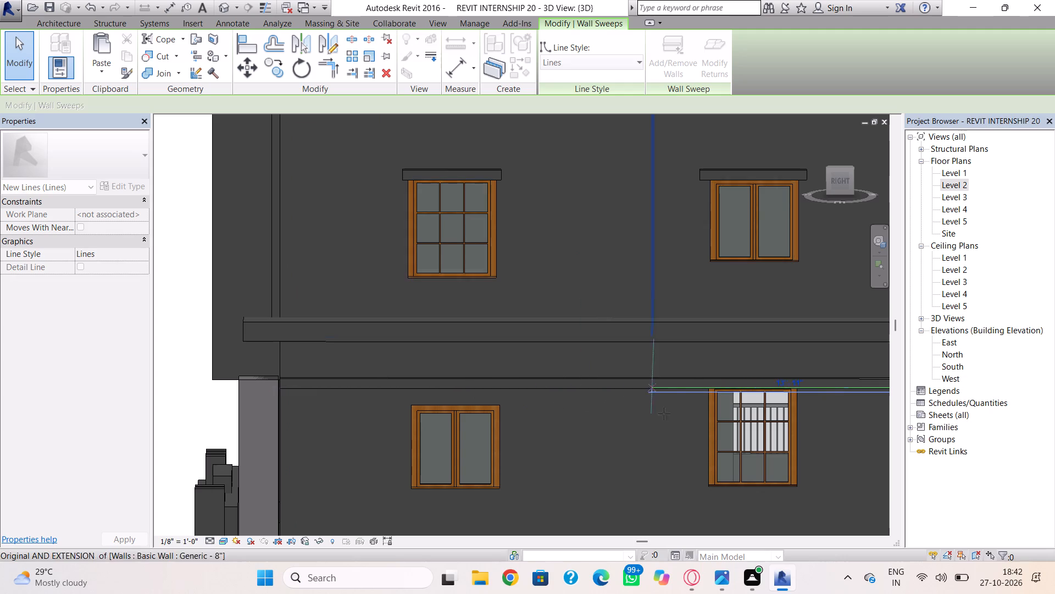
drag(664, 414, 697, 411)
middle_click(817, 416)
scroll(848, 422, down, 1)
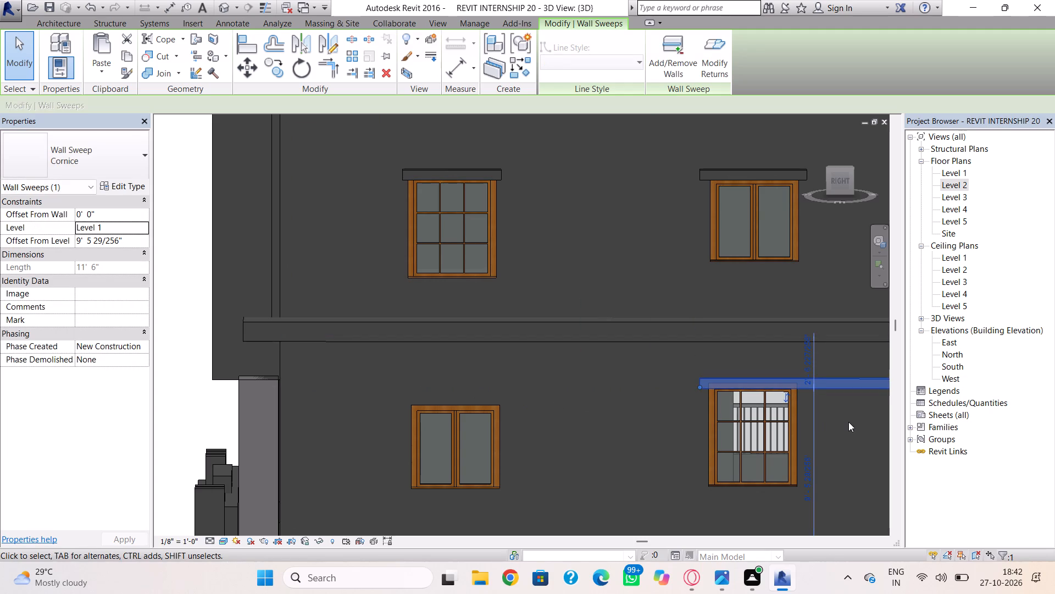
middle_drag(848, 422, 745, 405)
key(Escape)
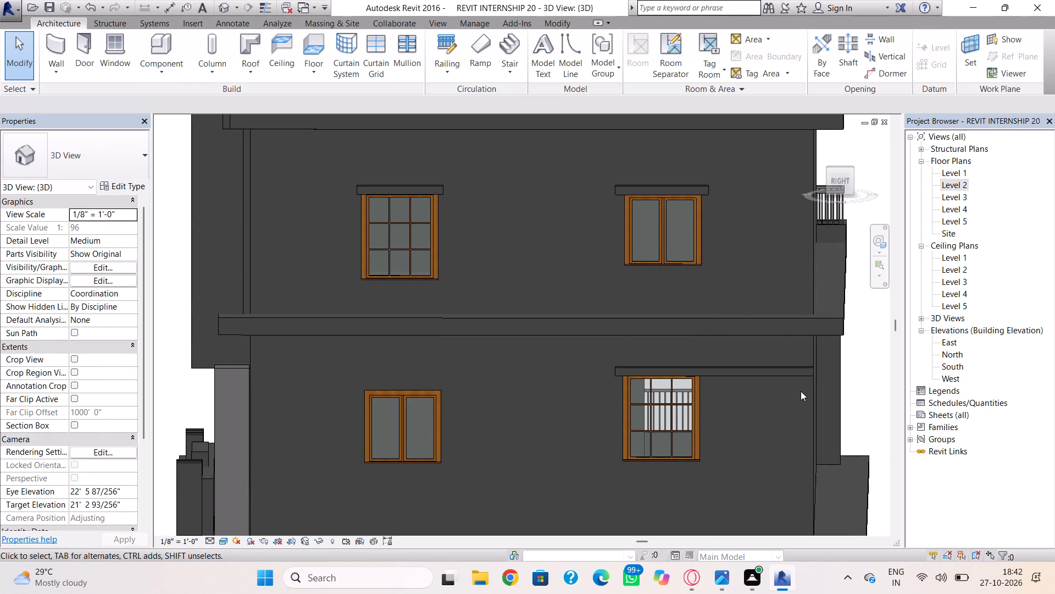
click(798, 377)
drag(813, 375, 786, 383)
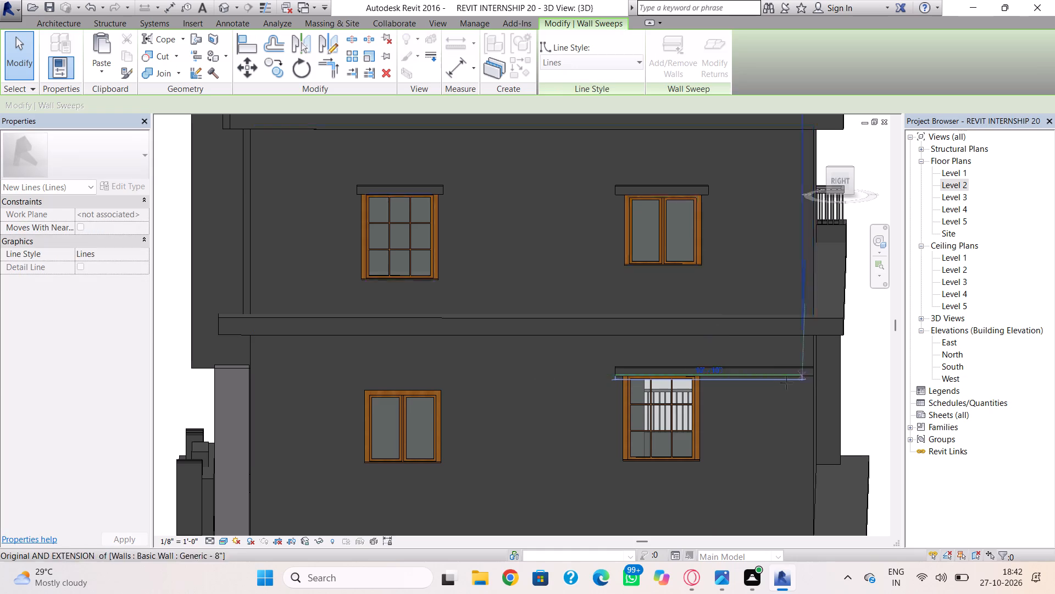
drag(786, 383, 712, 402)
click(712, 402)
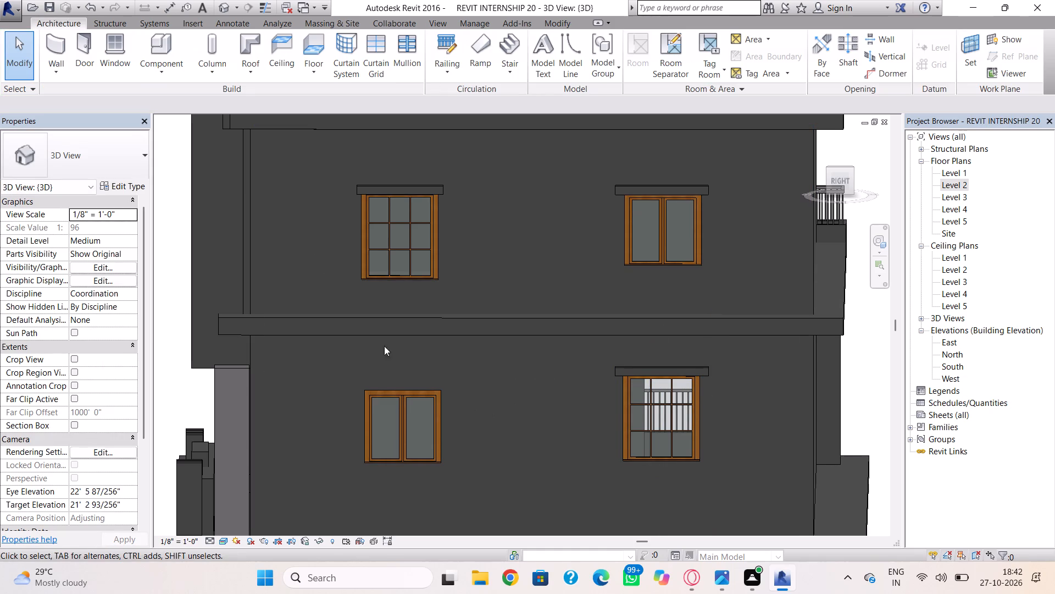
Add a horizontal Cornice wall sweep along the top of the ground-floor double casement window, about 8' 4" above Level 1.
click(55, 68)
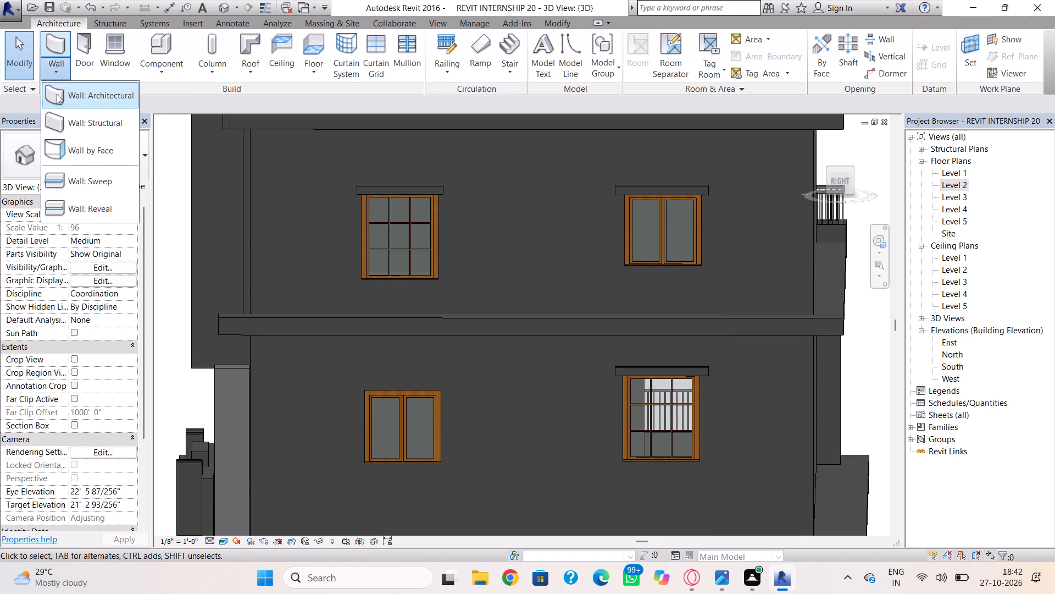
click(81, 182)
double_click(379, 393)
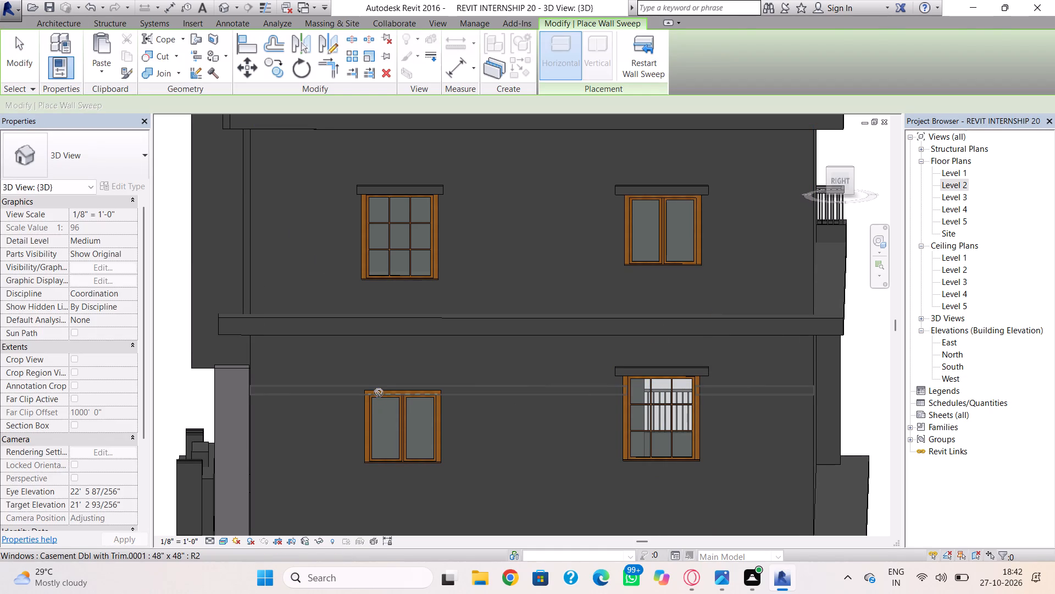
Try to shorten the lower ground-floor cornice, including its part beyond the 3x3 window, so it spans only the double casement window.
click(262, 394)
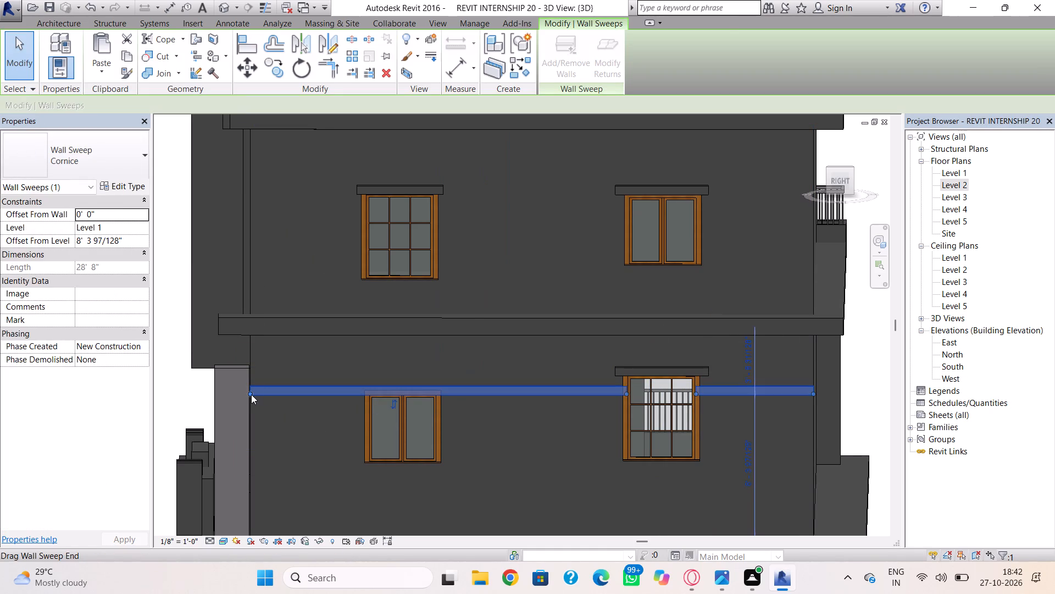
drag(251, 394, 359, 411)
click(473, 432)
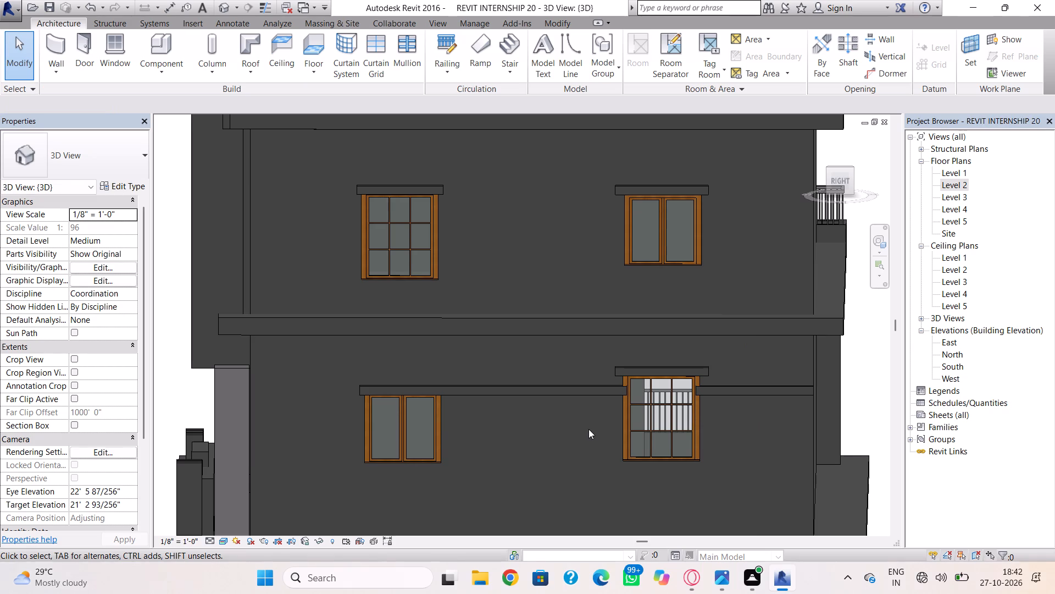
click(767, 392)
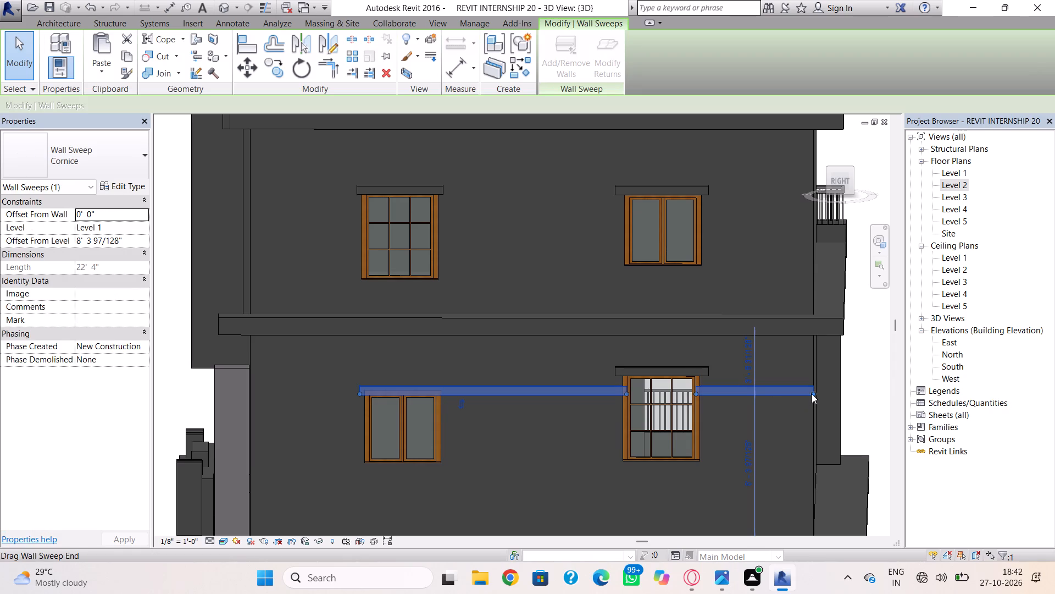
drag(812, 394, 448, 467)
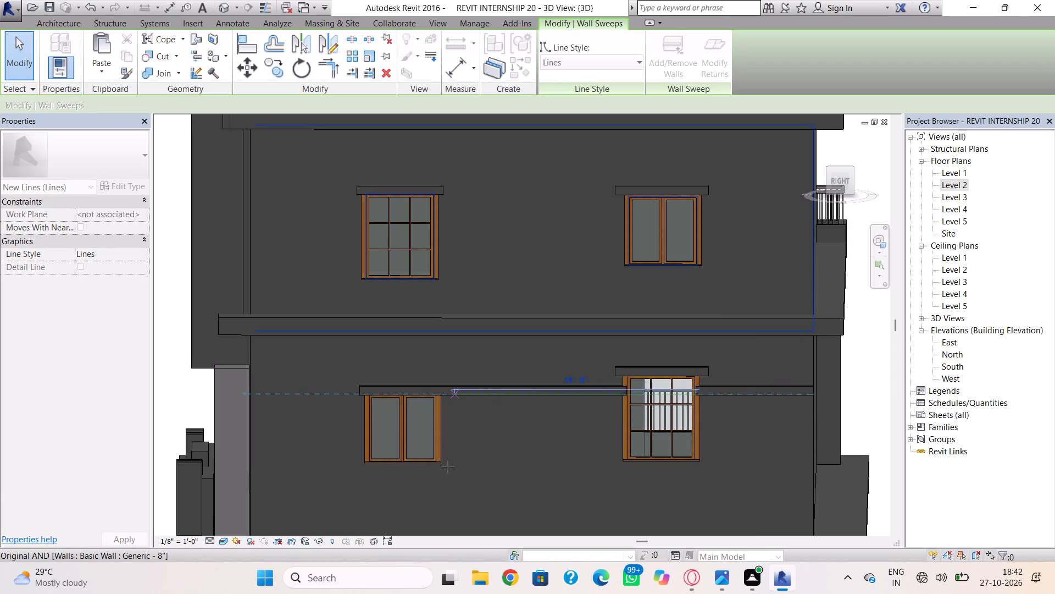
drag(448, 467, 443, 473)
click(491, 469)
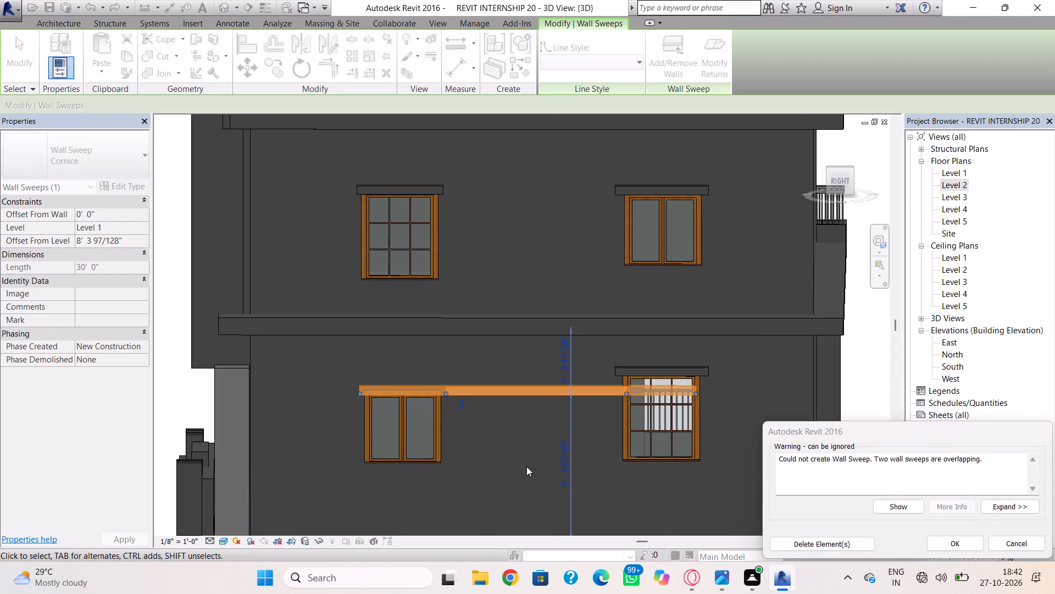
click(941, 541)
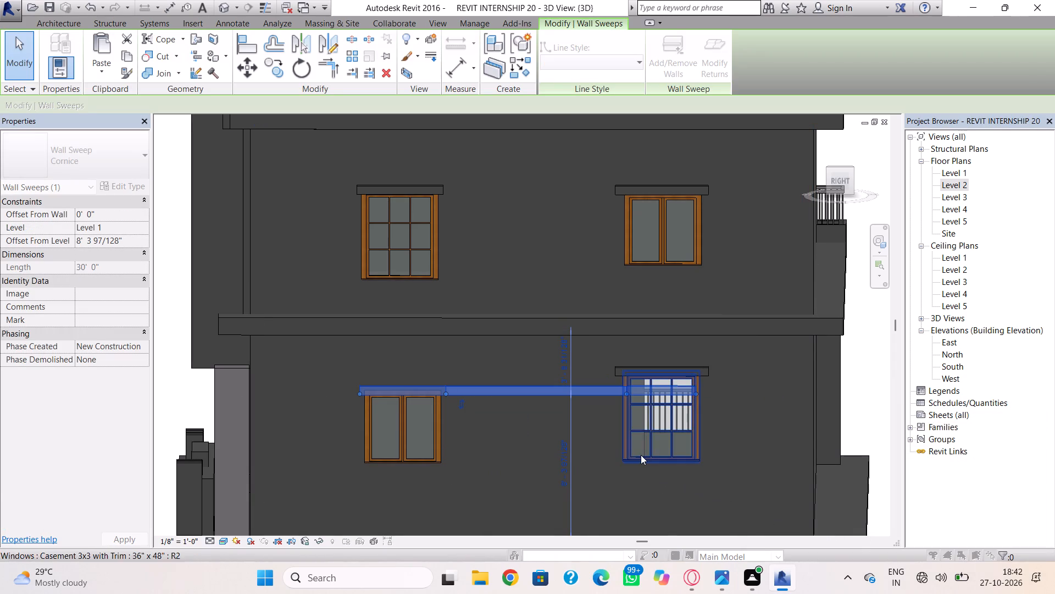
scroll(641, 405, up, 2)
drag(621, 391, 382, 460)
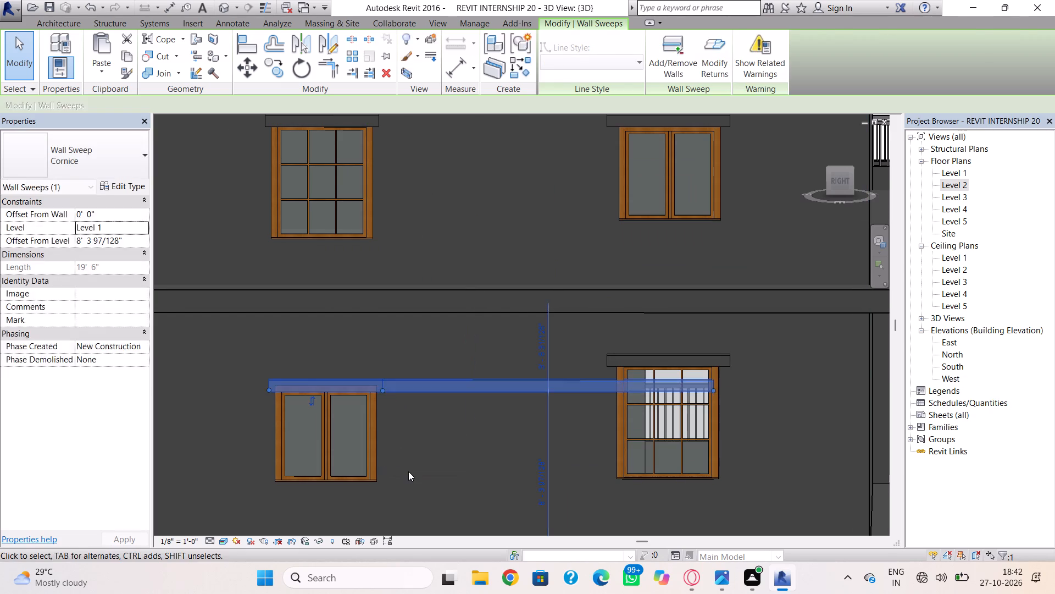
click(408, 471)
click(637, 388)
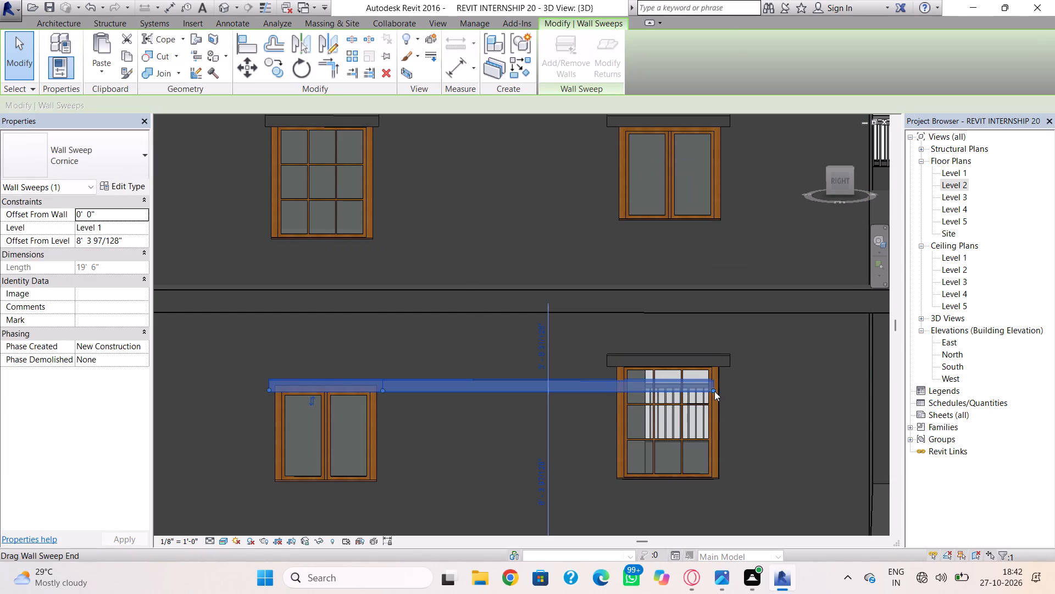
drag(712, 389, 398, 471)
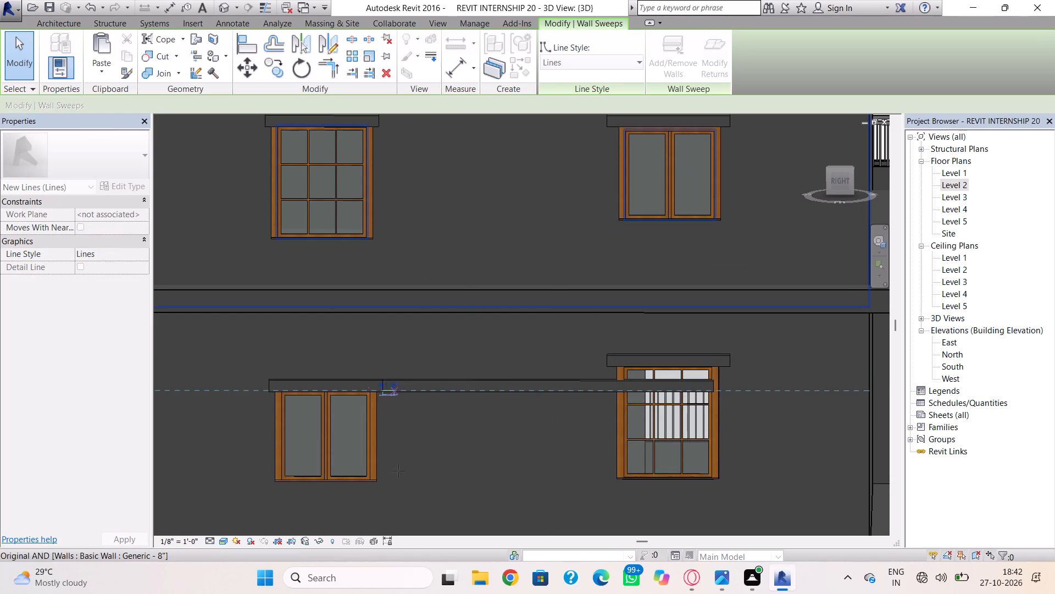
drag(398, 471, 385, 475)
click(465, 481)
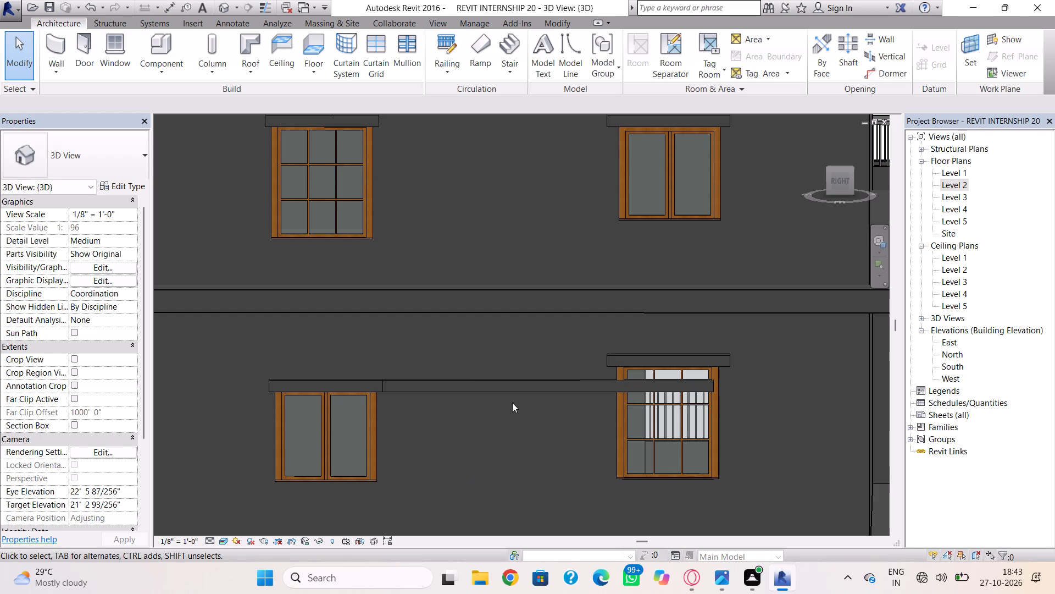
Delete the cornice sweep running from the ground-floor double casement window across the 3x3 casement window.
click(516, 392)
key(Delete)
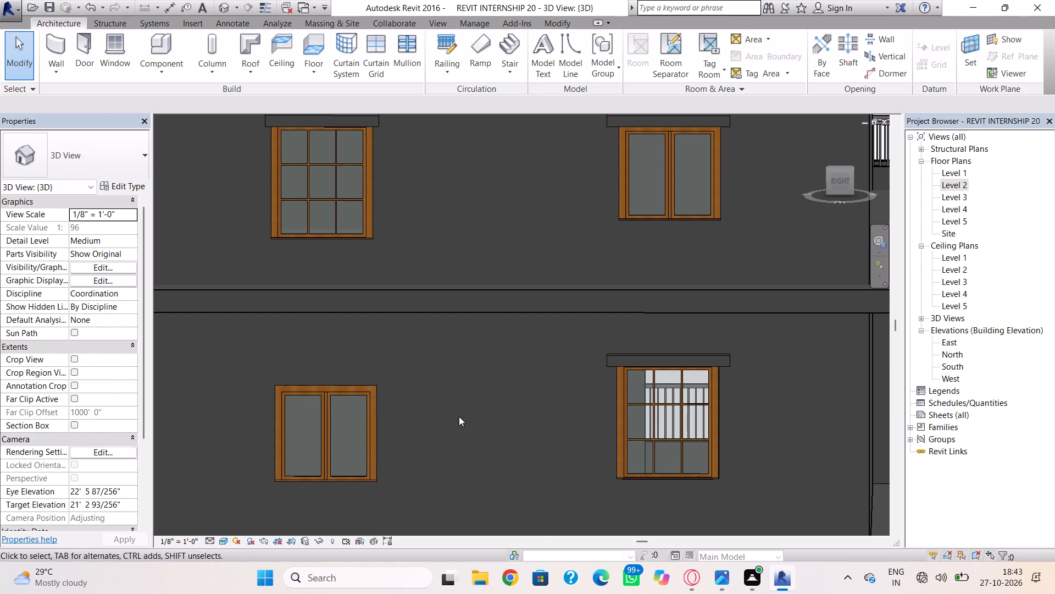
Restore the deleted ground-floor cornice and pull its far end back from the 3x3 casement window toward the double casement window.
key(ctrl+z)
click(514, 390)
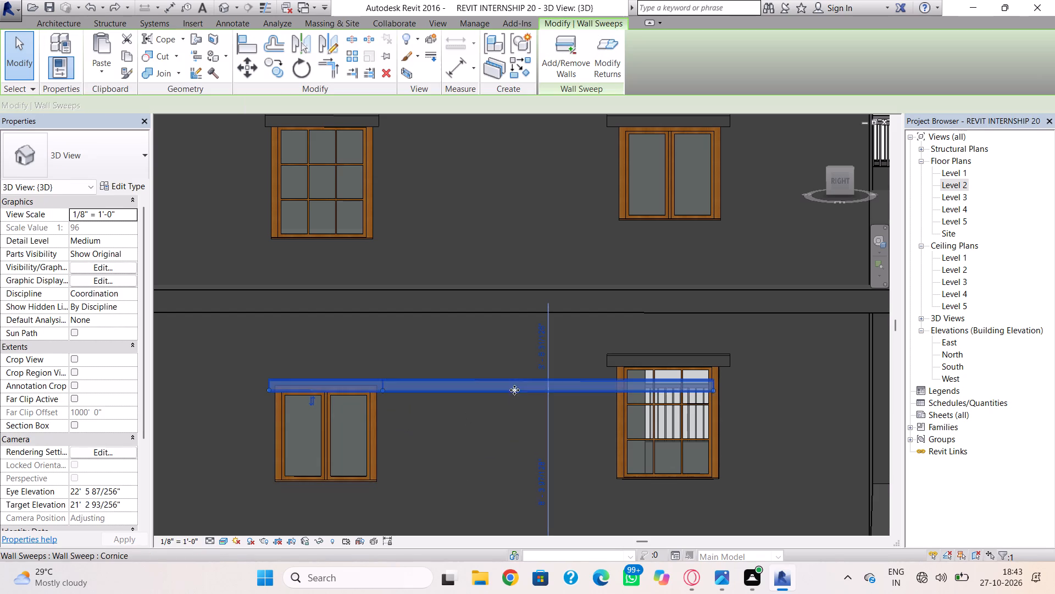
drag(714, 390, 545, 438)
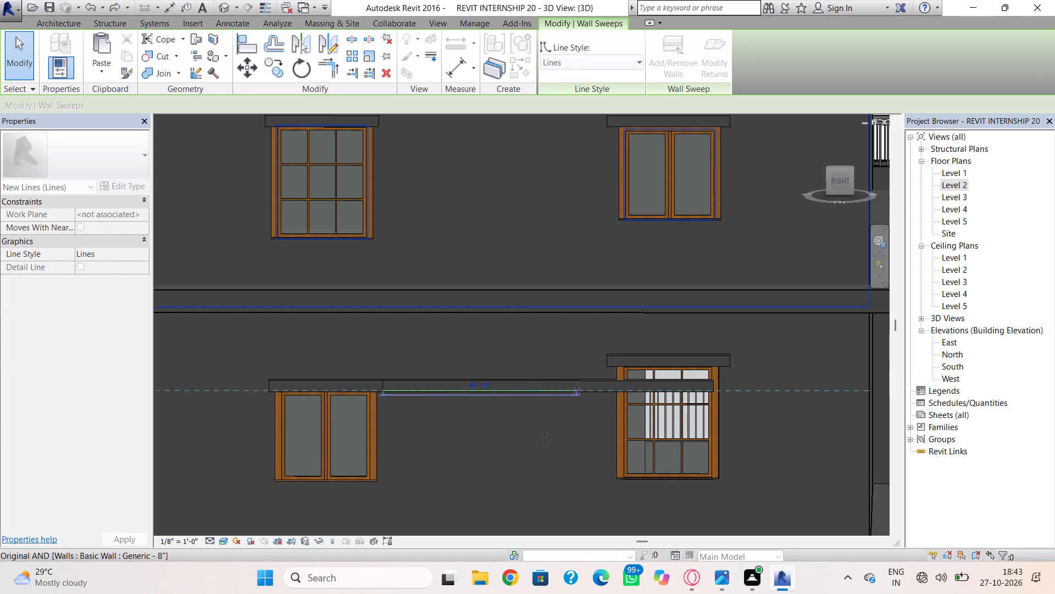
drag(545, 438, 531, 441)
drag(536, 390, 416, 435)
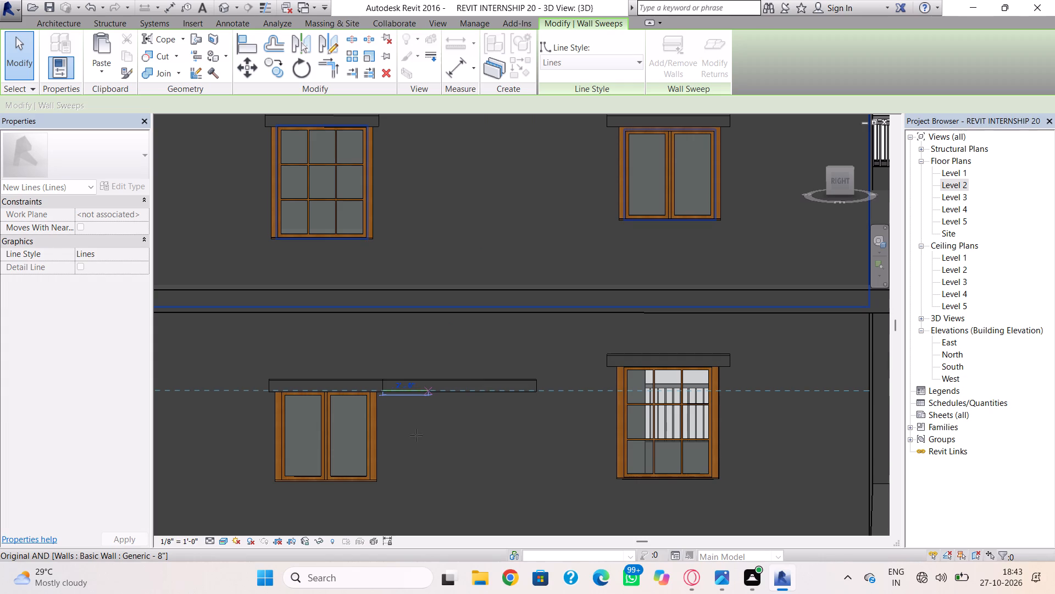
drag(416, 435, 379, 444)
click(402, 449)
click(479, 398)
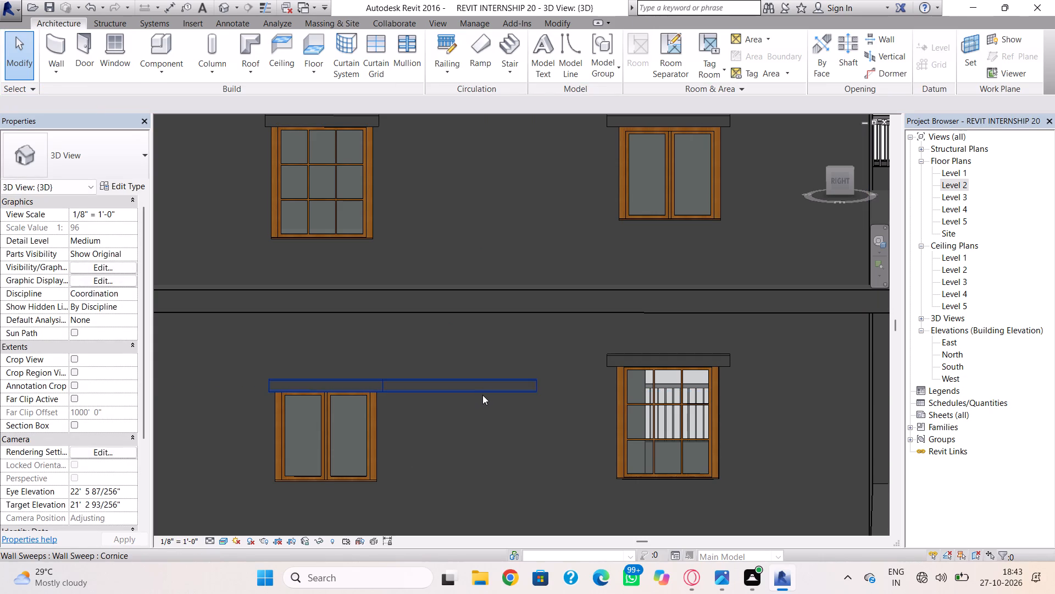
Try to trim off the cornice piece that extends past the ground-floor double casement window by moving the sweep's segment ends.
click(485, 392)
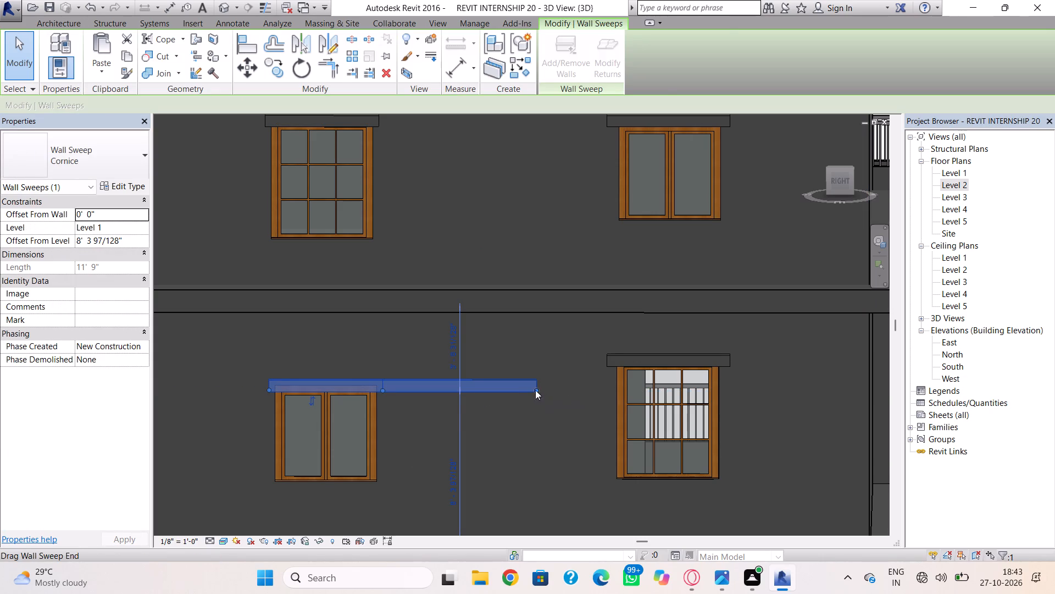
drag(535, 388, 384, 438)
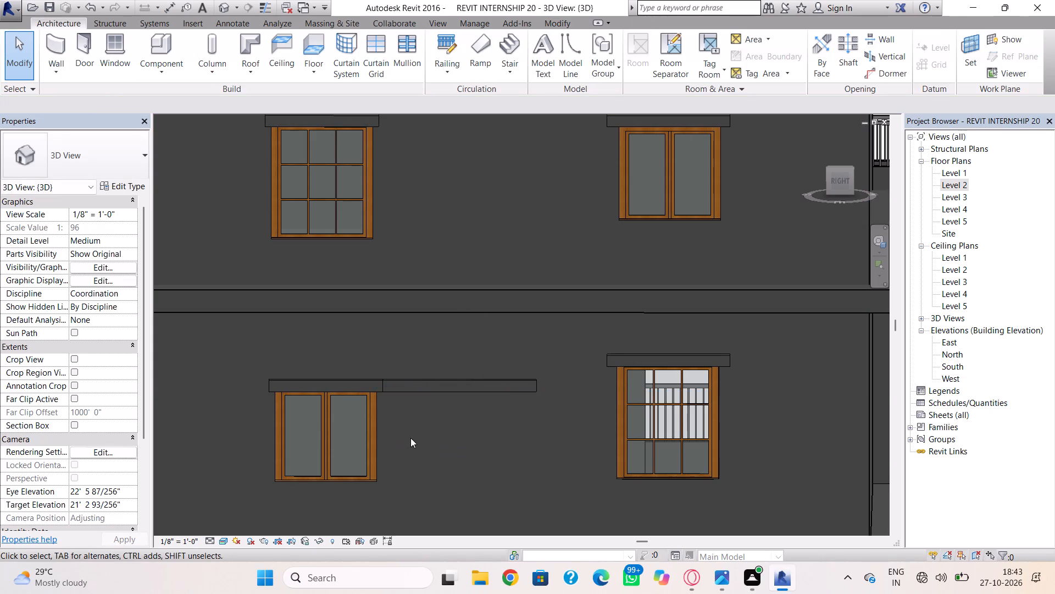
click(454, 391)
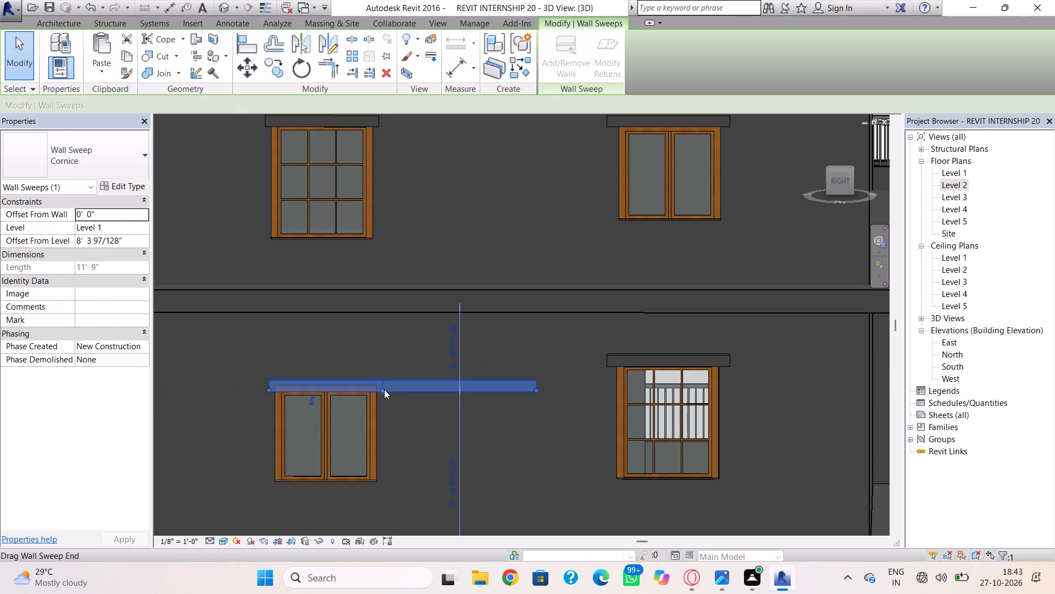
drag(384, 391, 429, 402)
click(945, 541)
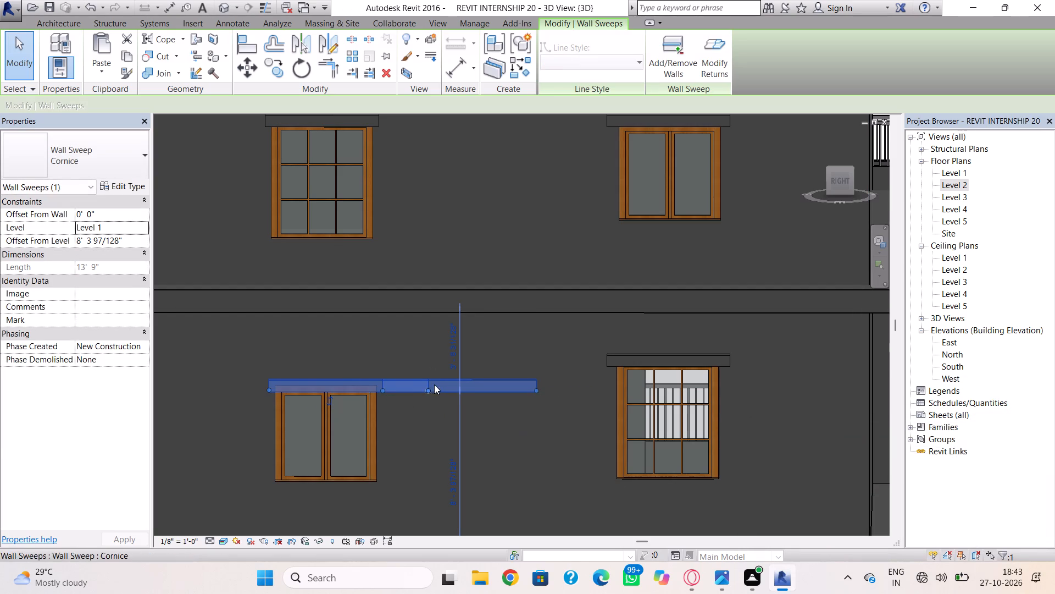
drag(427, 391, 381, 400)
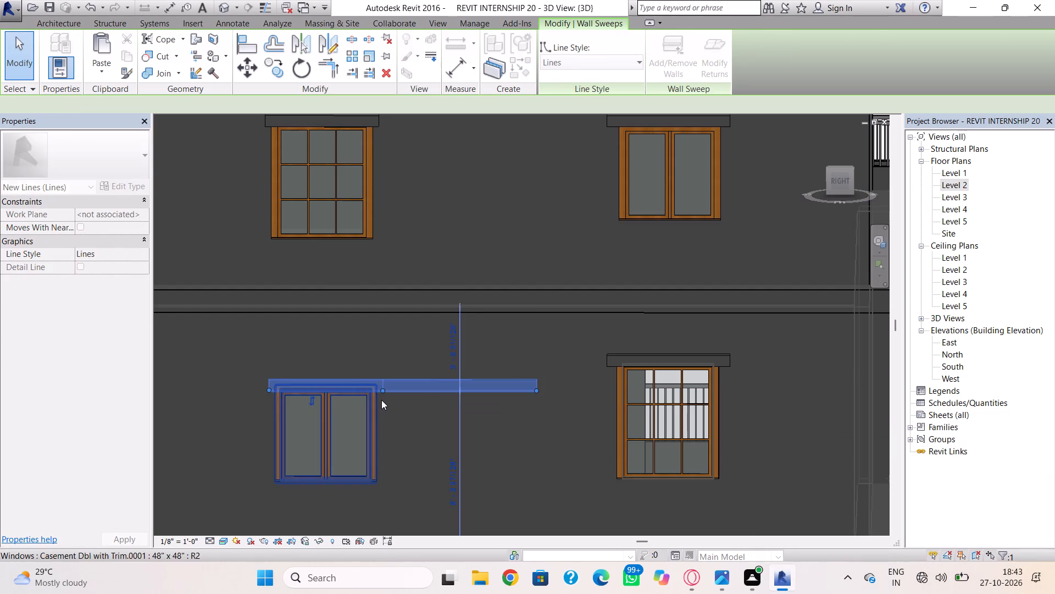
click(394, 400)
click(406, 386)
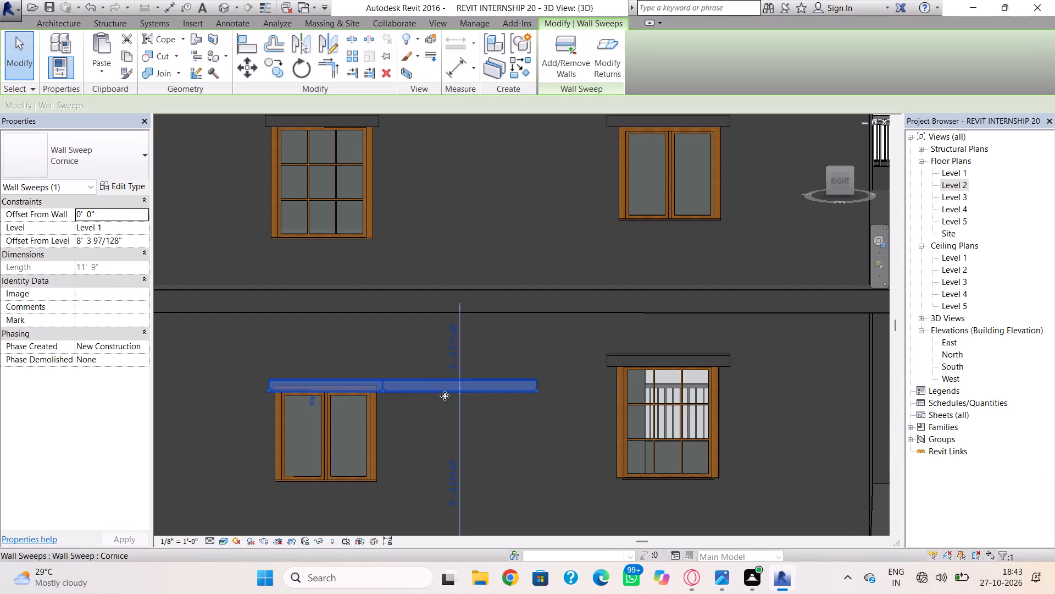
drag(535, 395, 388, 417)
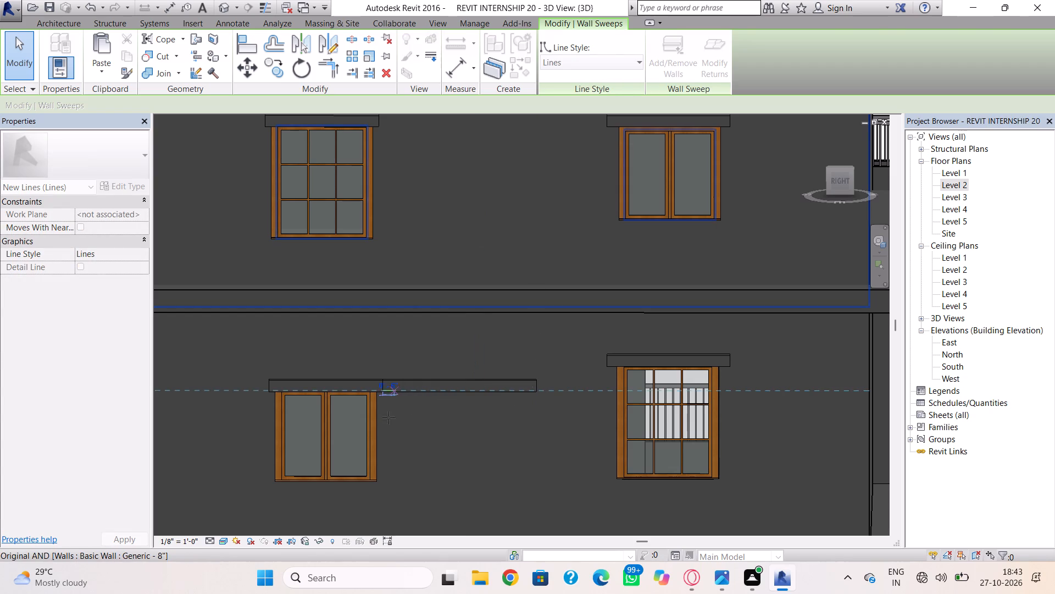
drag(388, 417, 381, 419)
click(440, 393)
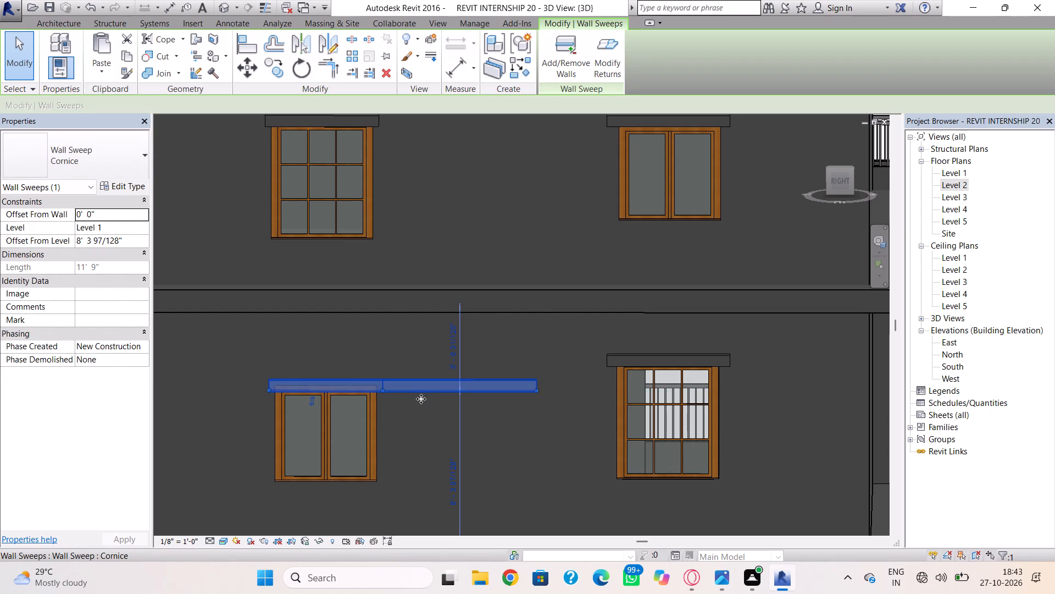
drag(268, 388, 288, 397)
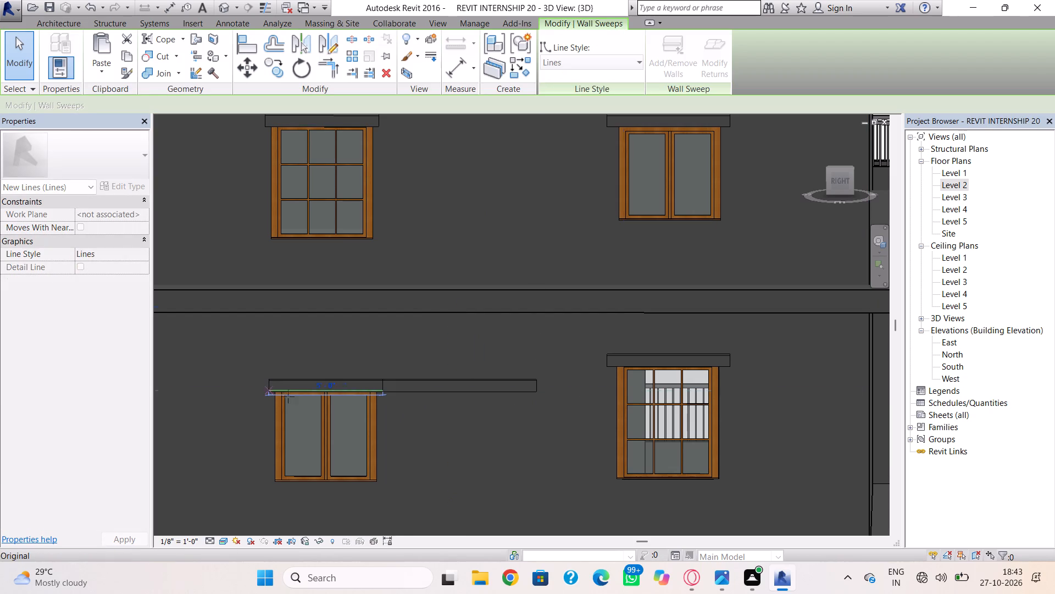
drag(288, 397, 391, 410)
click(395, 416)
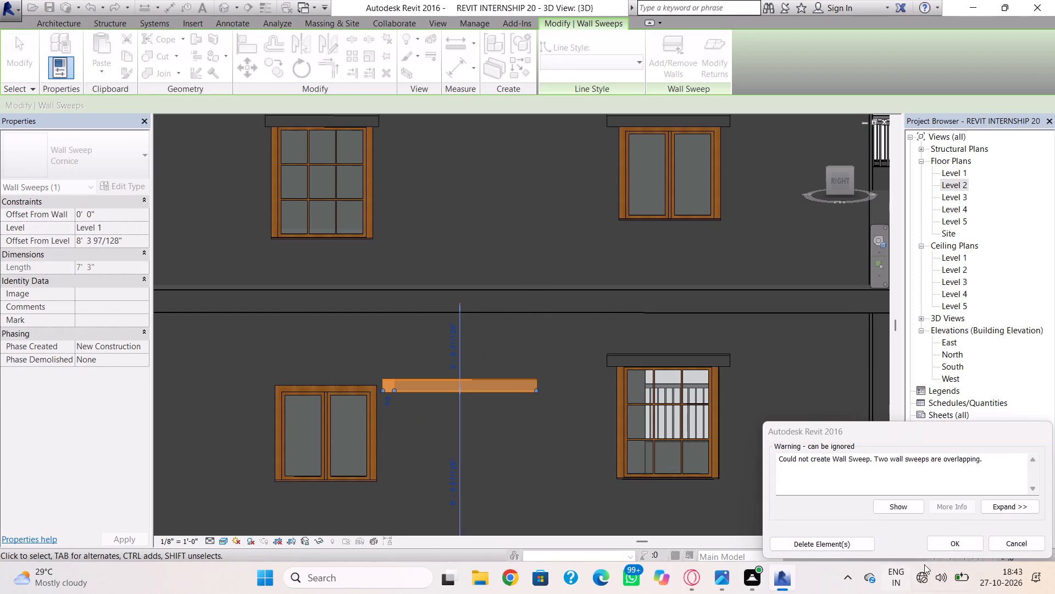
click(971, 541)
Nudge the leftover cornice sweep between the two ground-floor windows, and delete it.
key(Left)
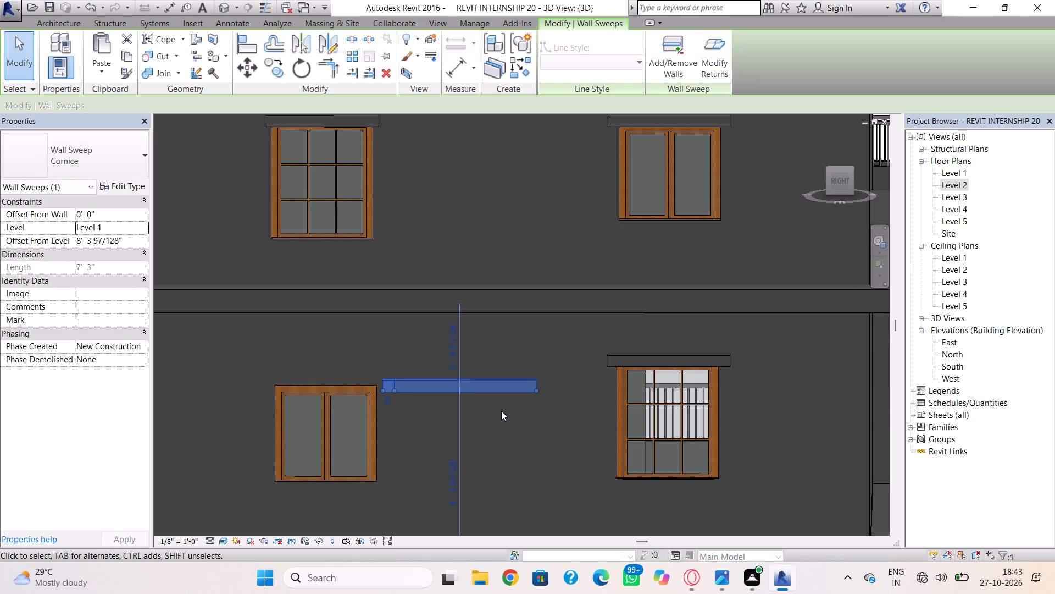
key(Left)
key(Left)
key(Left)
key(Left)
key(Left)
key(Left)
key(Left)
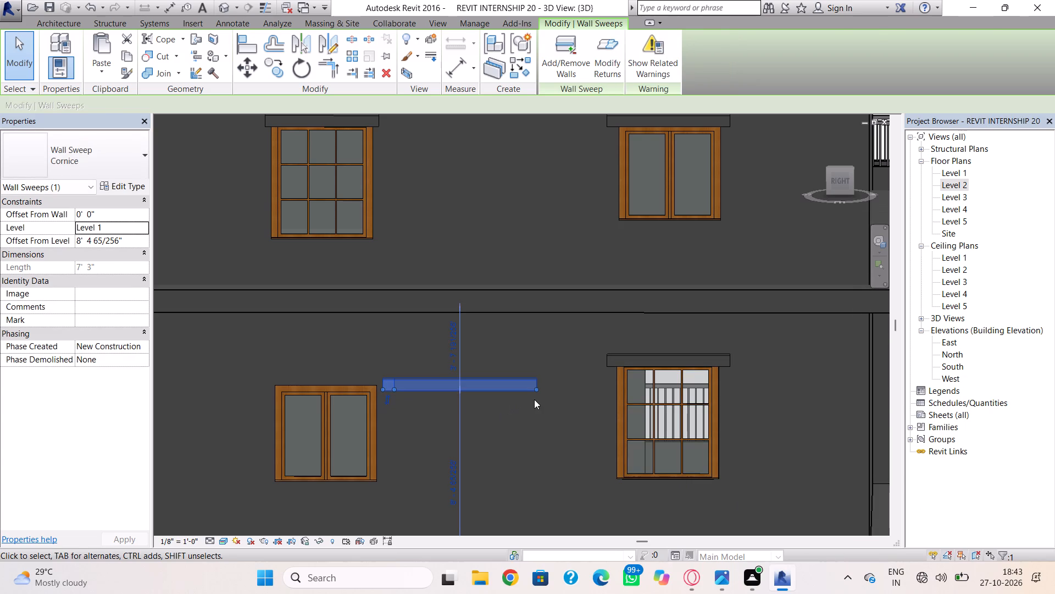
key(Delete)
Add a horizontal Cornice wall sweep along the top of the ground-floor double casement window, 8' 6" above Level 1.
click(58, 73)
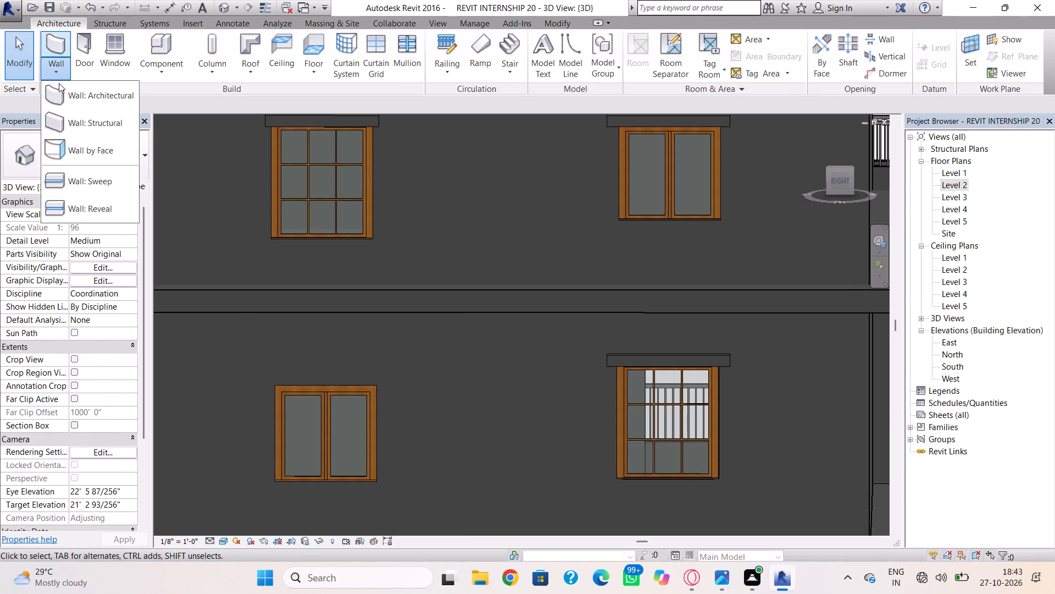
click(87, 184)
click(295, 383)
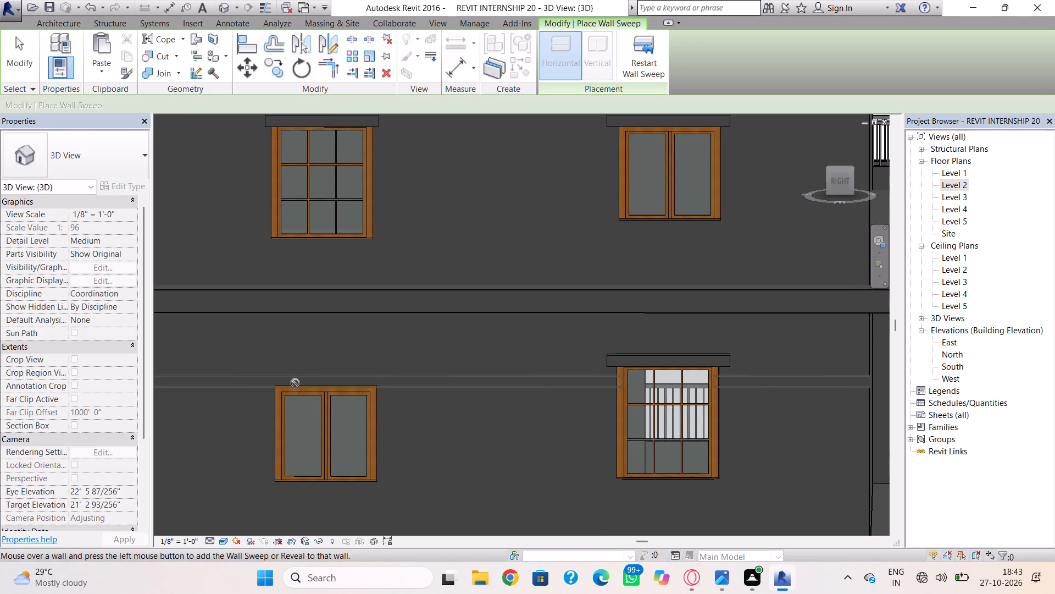
click(392, 405)
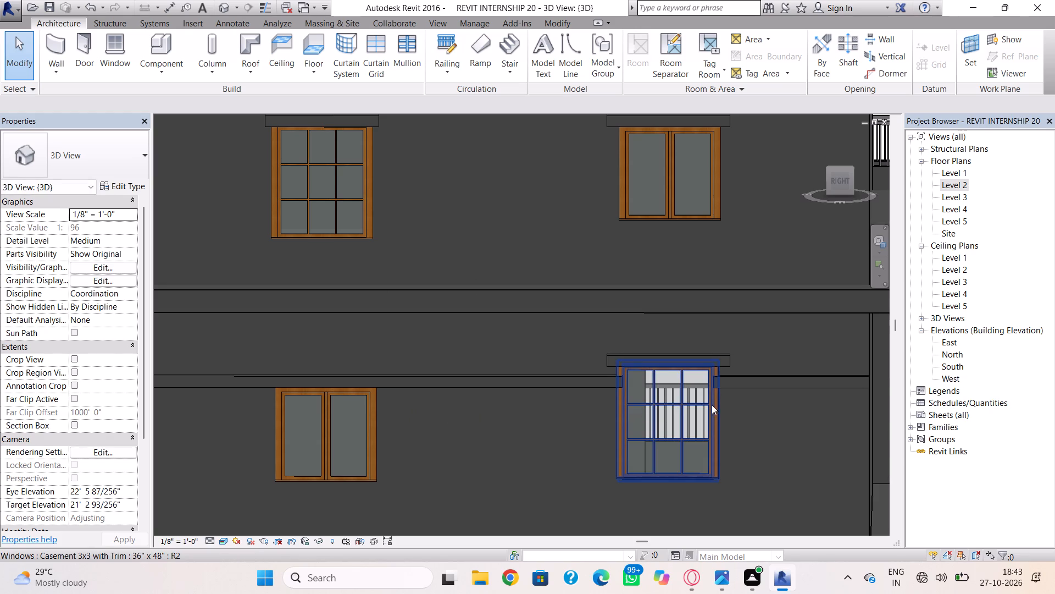
key(Escape)
Shorten the new cornice's main segment from both ends so it spans only the ground-floor double casement window, slightly past its frame.
click(782, 387)
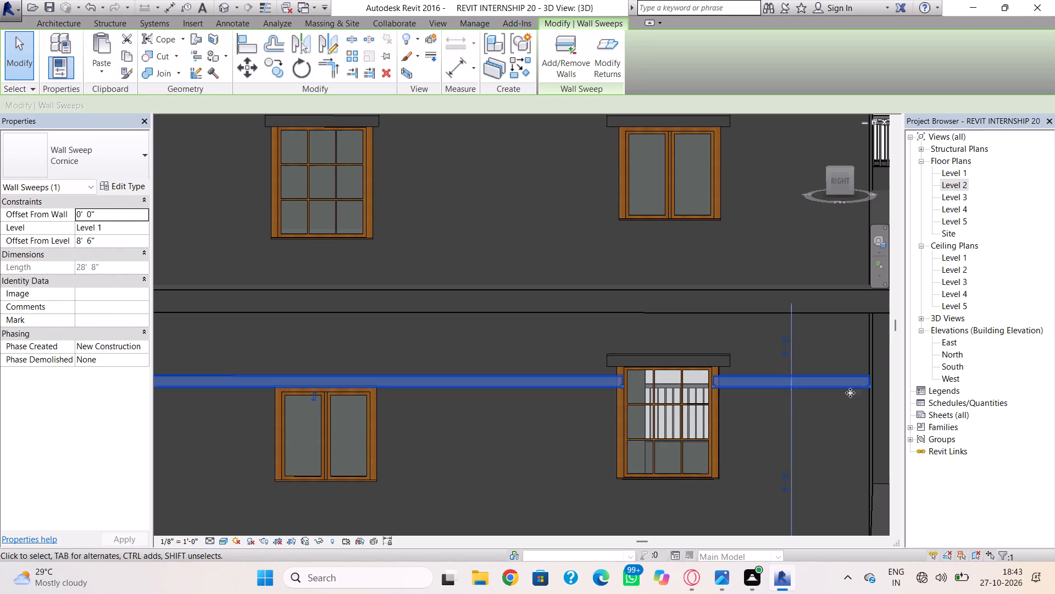
drag(869, 388, 710, 421)
key(Escape)
click(603, 382)
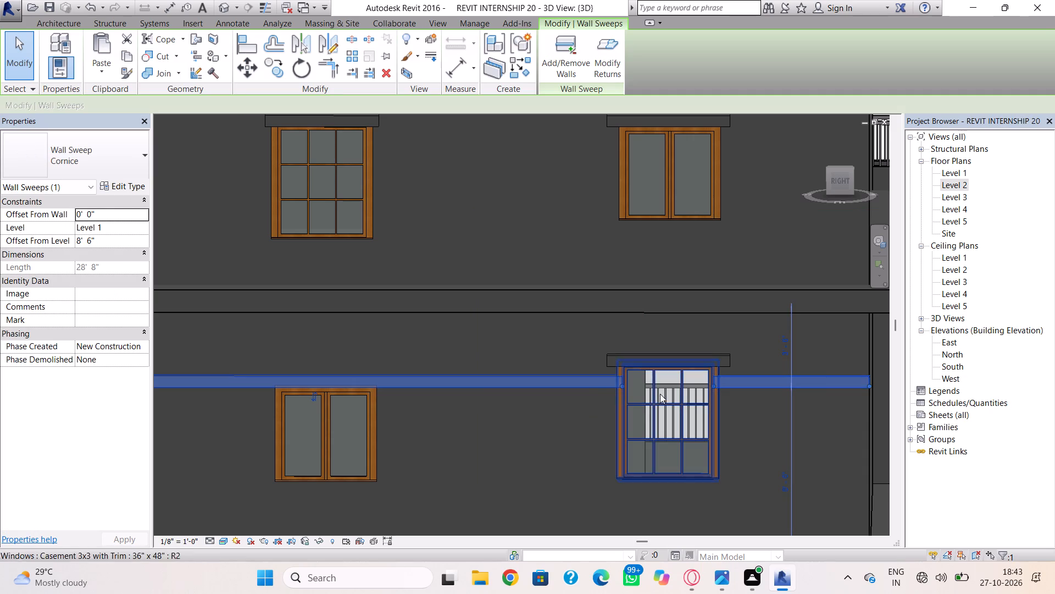
drag(622, 386, 380, 420)
click(420, 418)
scroll(421, 423, down, 1)
middle_drag(423, 424, 521, 422)
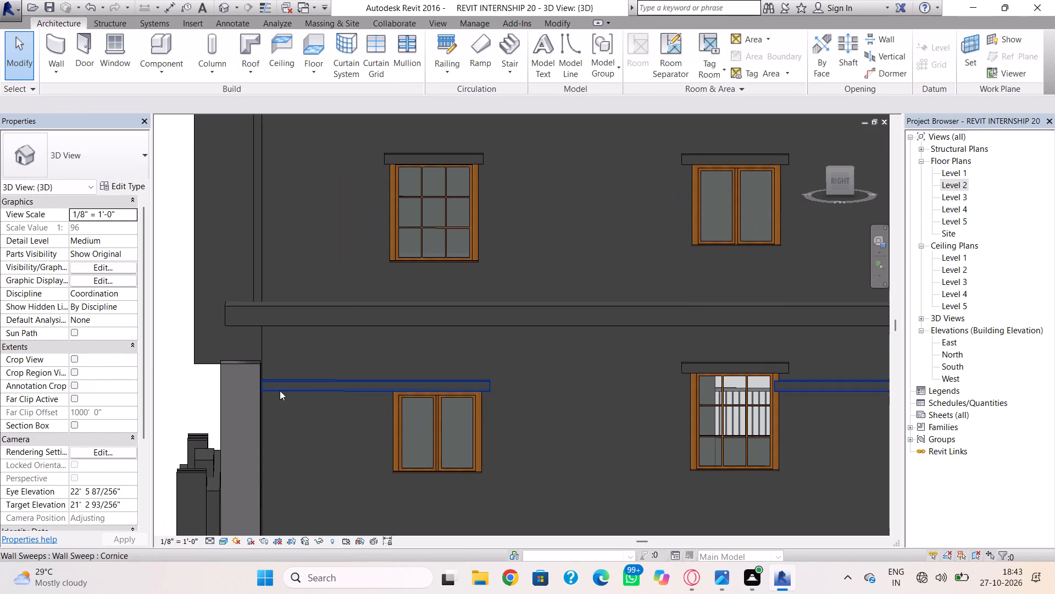
click(279, 391)
drag(264, 391, 384, 406)
click(398, 452)
key(Escape)
Pull the leftover cornice segment beyond the 3x3 casement window back to a short piece between the two ground-floor windows.
middle_drag(585, 455, 452, 475)
scroll(585, 455, down, 1)
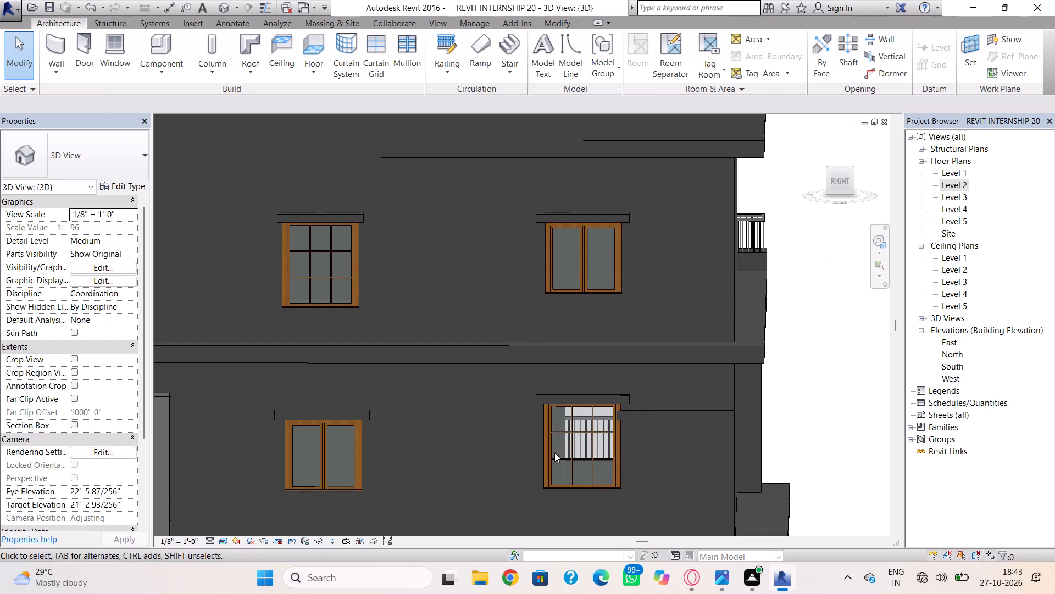
click(646, 421)
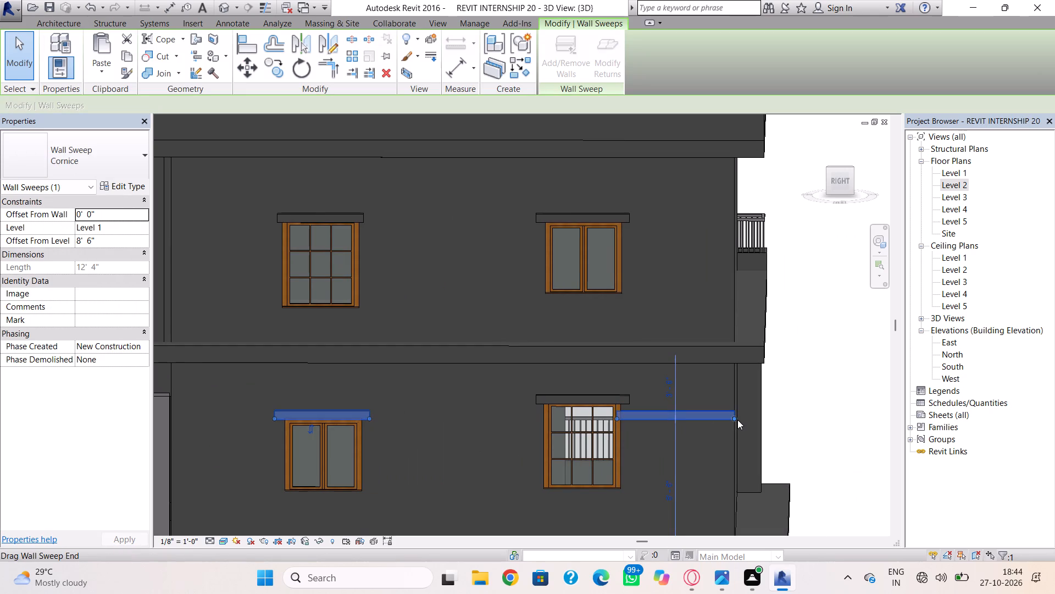
drag(734, 419, 495, 466)
drag(619, 418, 509, 448)
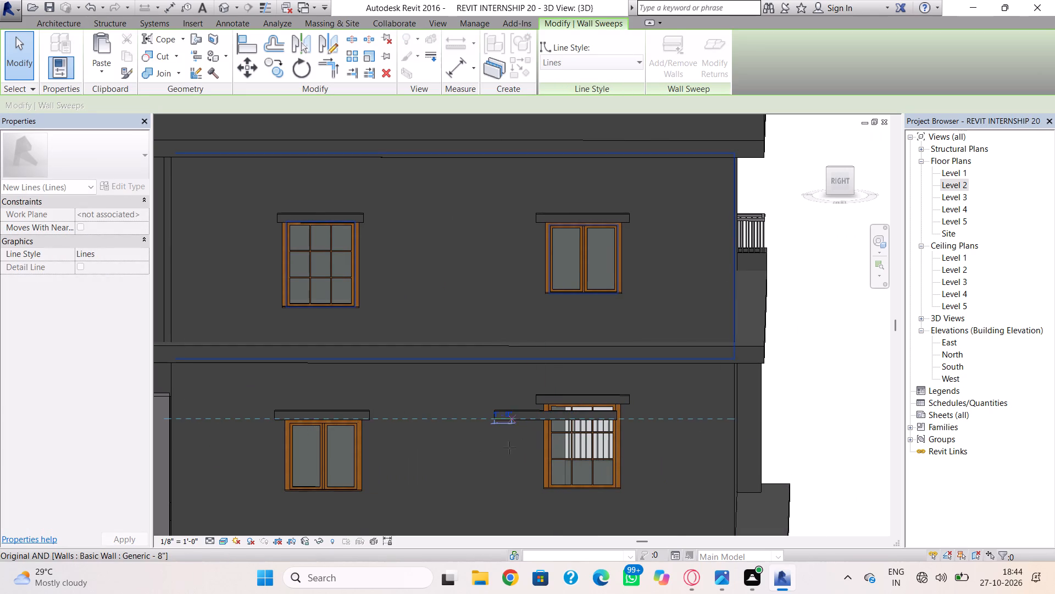
drag(509, 448, 492, 453)
click(514, 416)
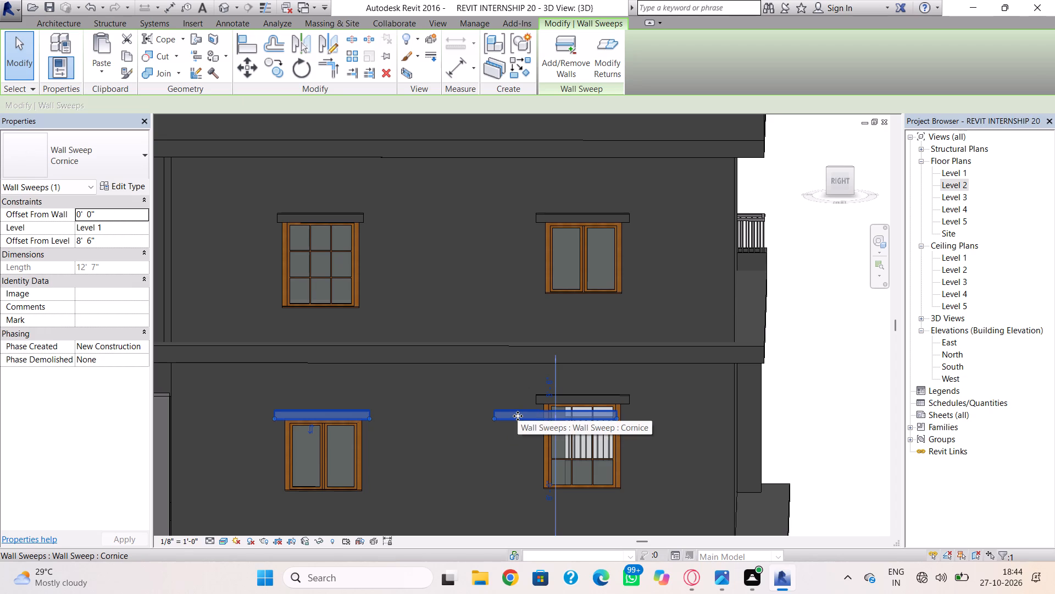
key(Left)
key(Left)
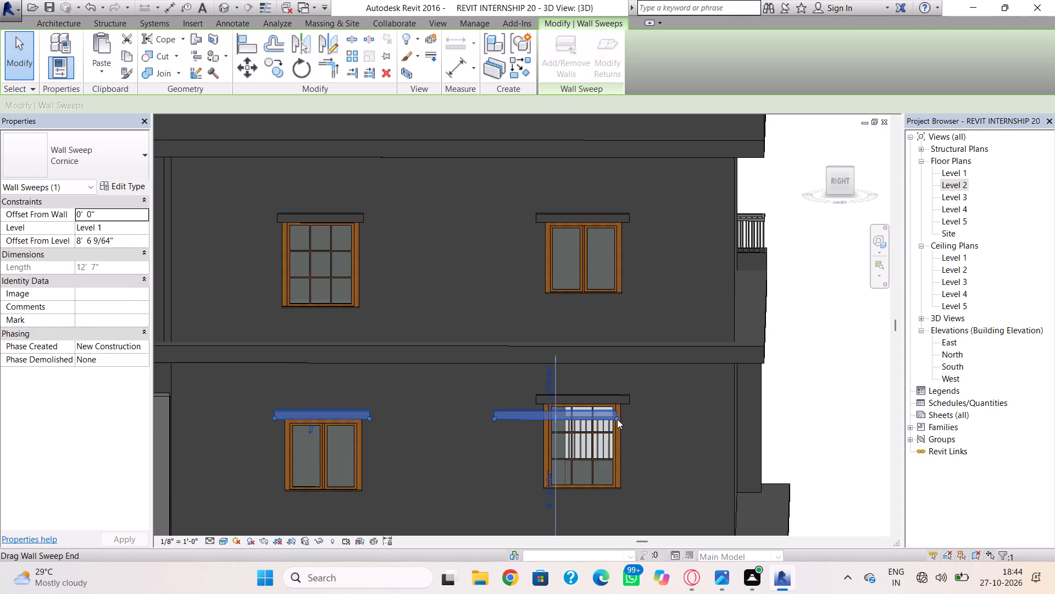
drag(617, 418, 470, 468)
click(470, 467)
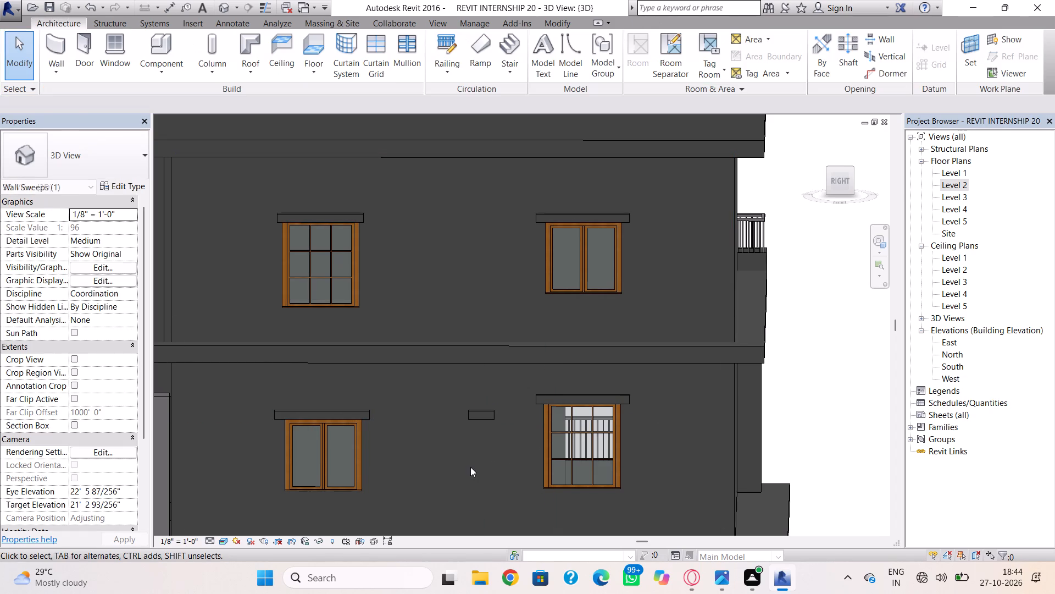
Move both ends of the short leftover cornice piece onto the end of the double casement window's cornice.
click(494, 420)
drag(470, 421, 357, 450)
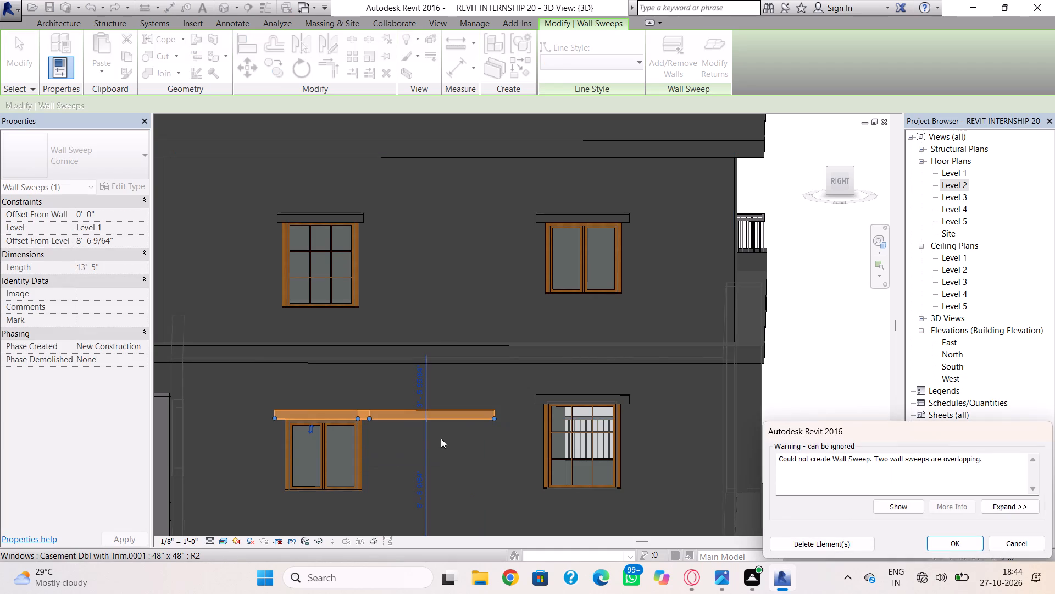
click(954, 544)
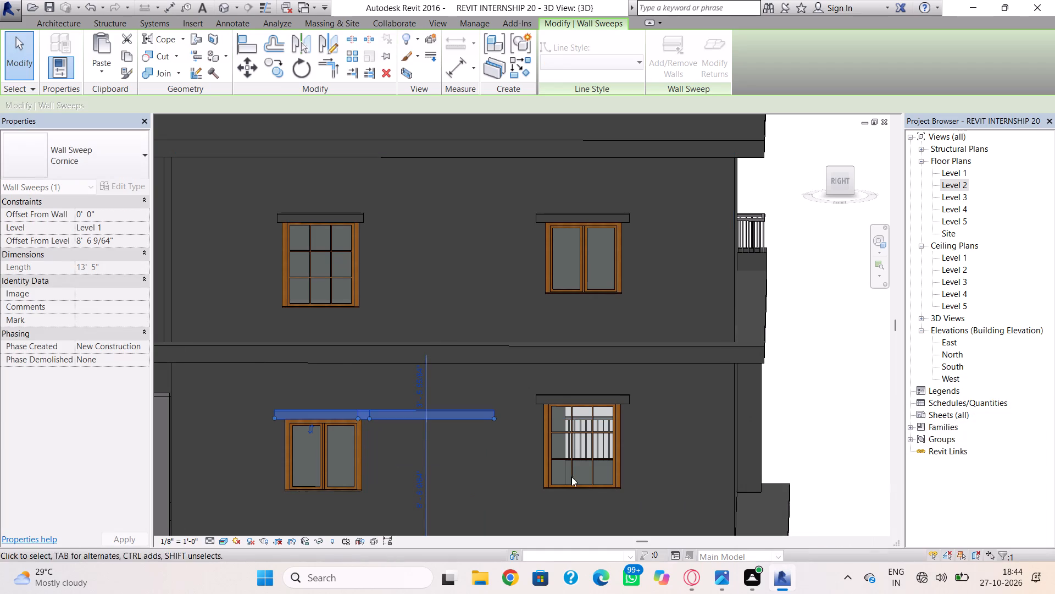
drag(494, 420, 362, 453)
click(399, 454)
scroll(372, 417, up, 5)
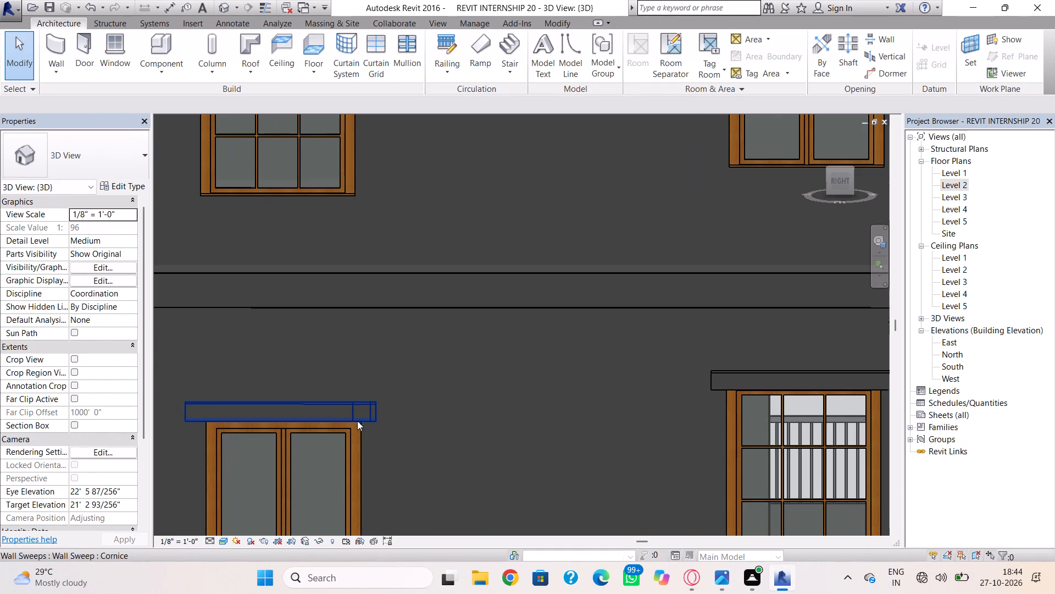
Stretch the short cornice piece's outer end flush with the end of the cornice above the ground-floor double casement window.
click(373, 418)
scroll(373, 421, up, 4)
drag(368, 416, 371, 419)
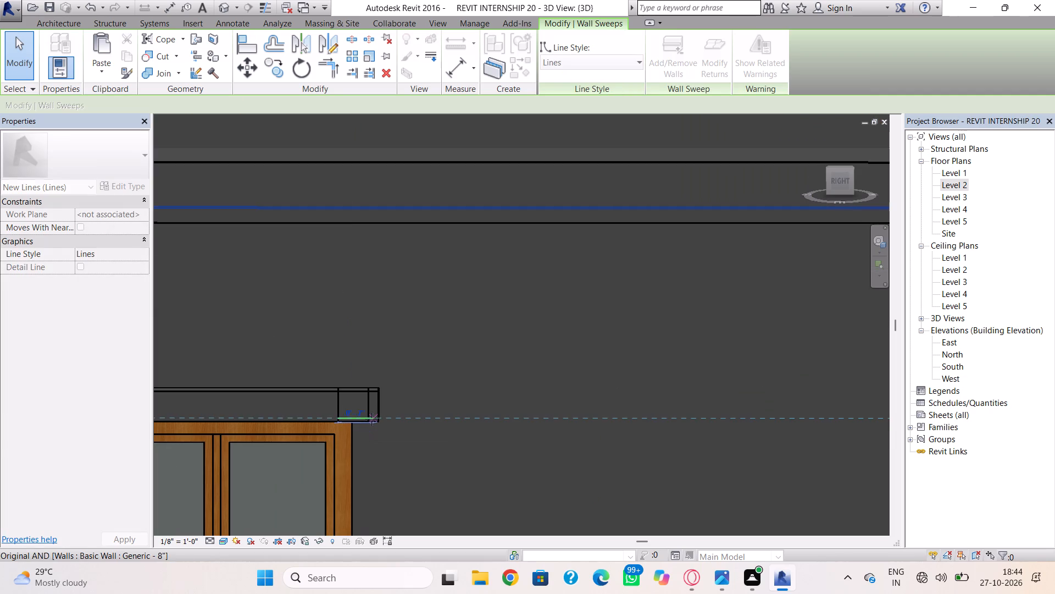
drag(371, 419, 380, 421)
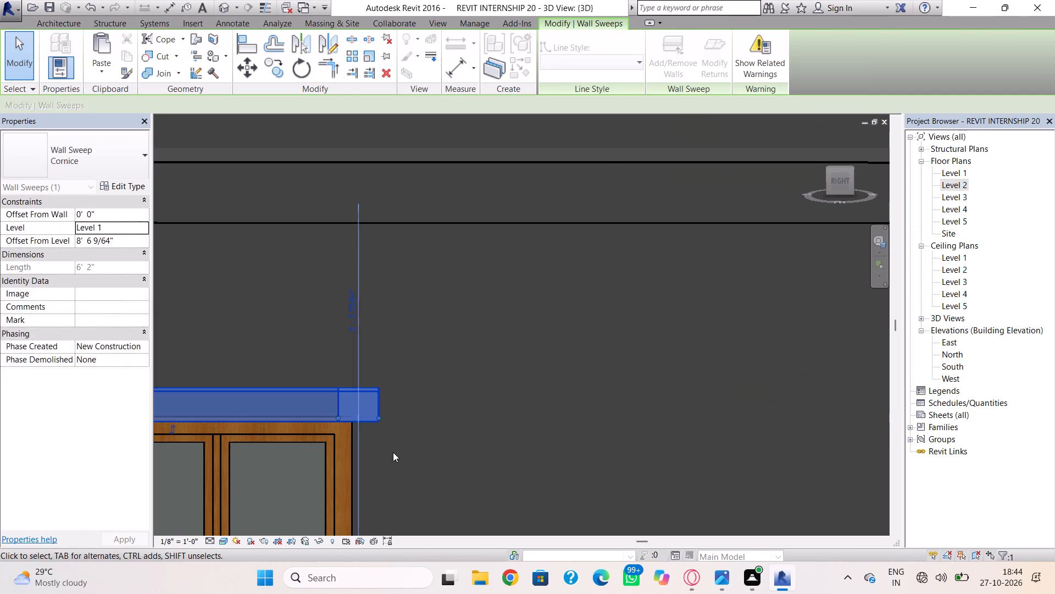
click(393, 452)
scroll(381, 460, down, 4)
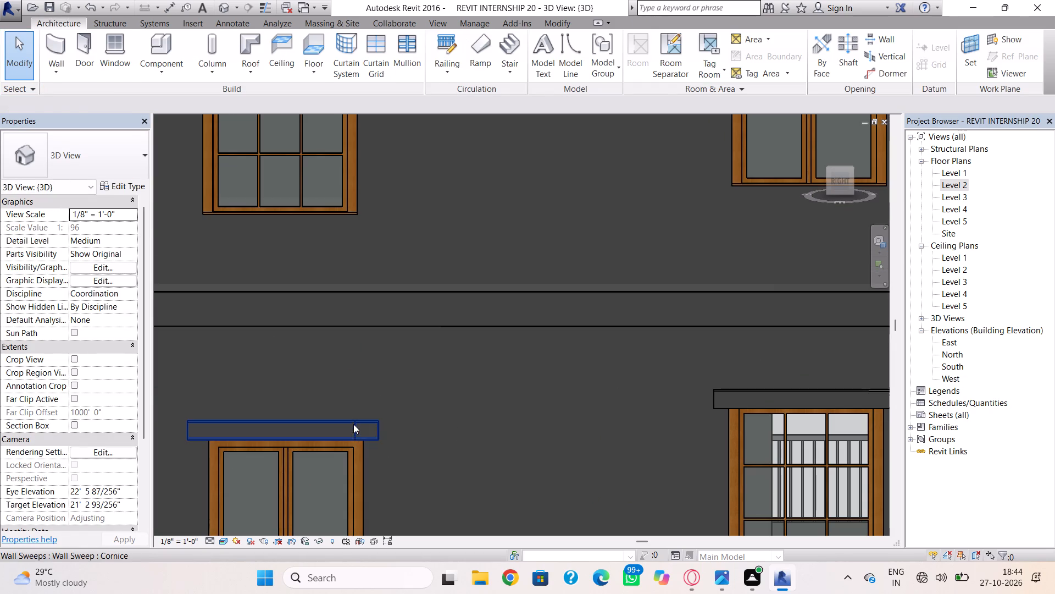
Extend the short cornice piece's inner end across the double casement window, flush with the far end of the main cornice.
click(353, 424)
drag(354, 437, 202, 460)
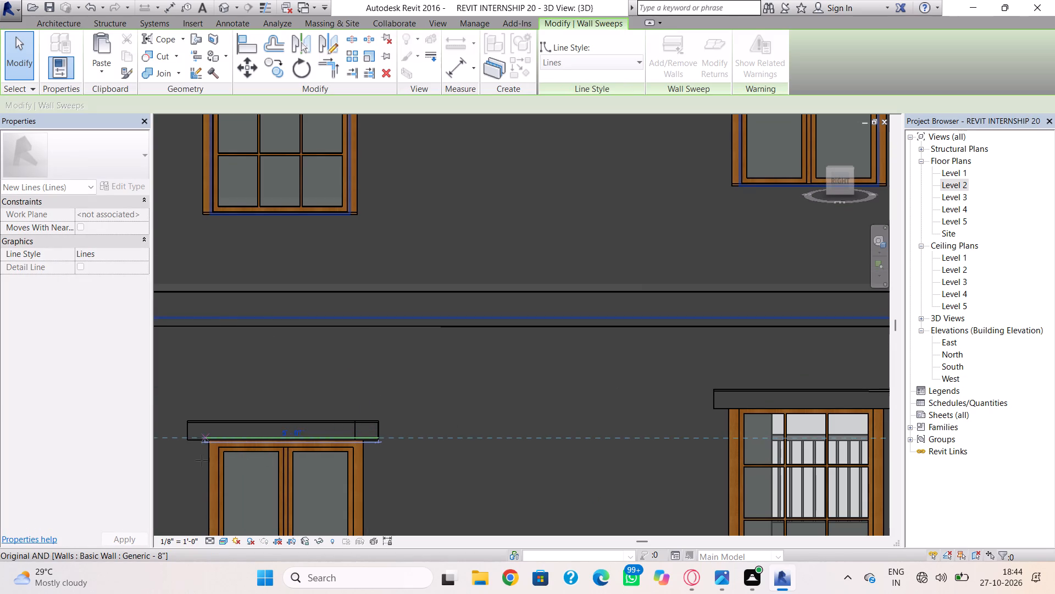
drag(202, 460, 184, 463)
click(179, 471)
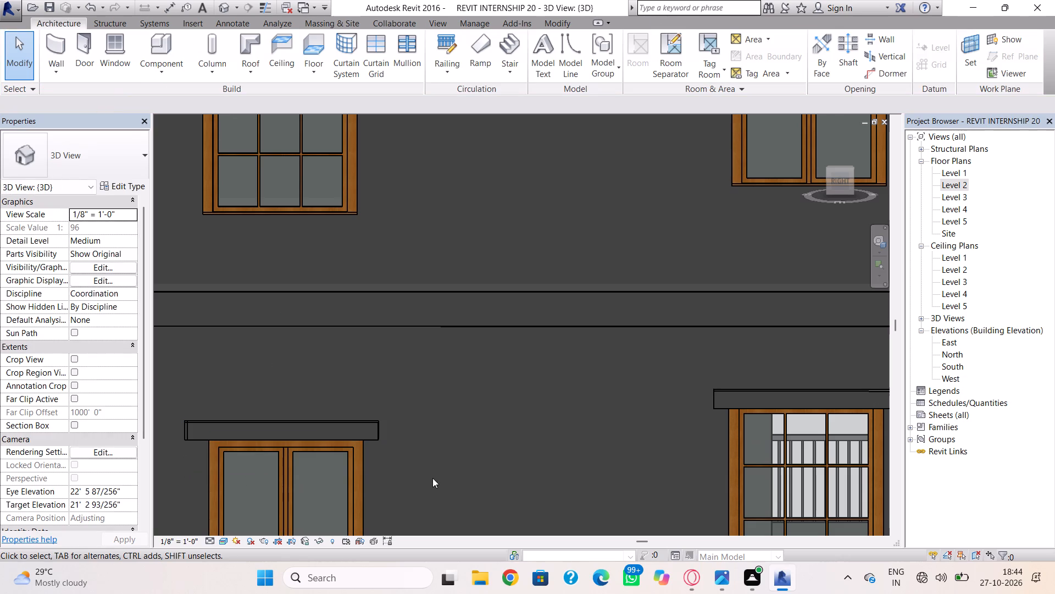
click(192, 437)
scroll(188, 438, up, 7)
drag(181, 438, 188, 442)
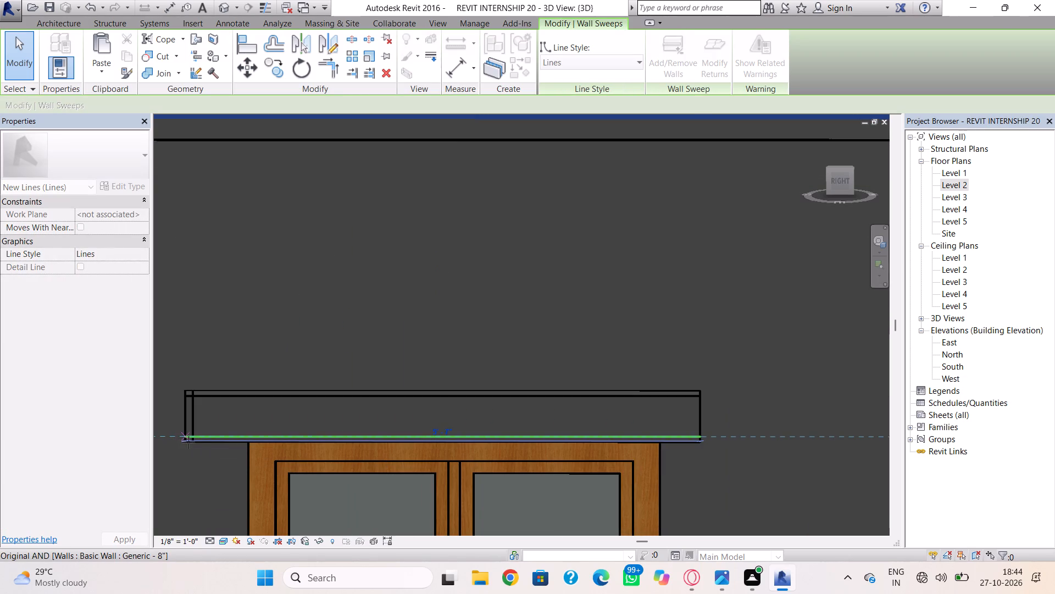
drag(188, 442, 191, 441)
click(181, 455)
scroll(492, 278, down, 4)
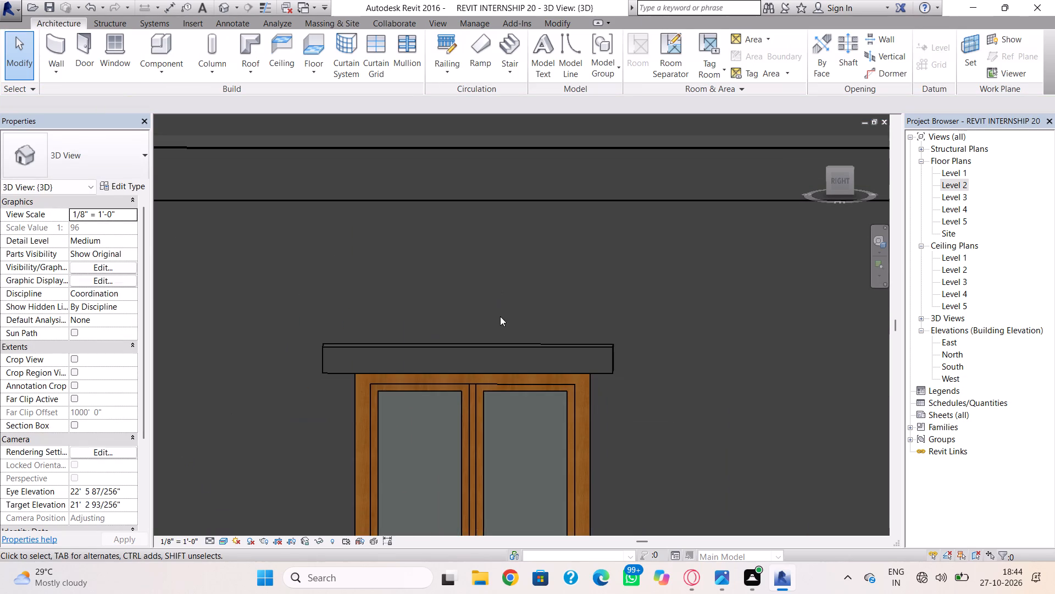
Place a 36" x 72" Casement 3x3 with Trim window on the back wall's upper floor, about 7' from the right-side-wall corner.
scroll(500, 316, down, 8)
middle_drag(489, 354, 488, 344)
scroll(612, 383, down, 1)
middle_drag(598, 404, 584, 419)
shift+right_drag(678, 412, 553, 450)
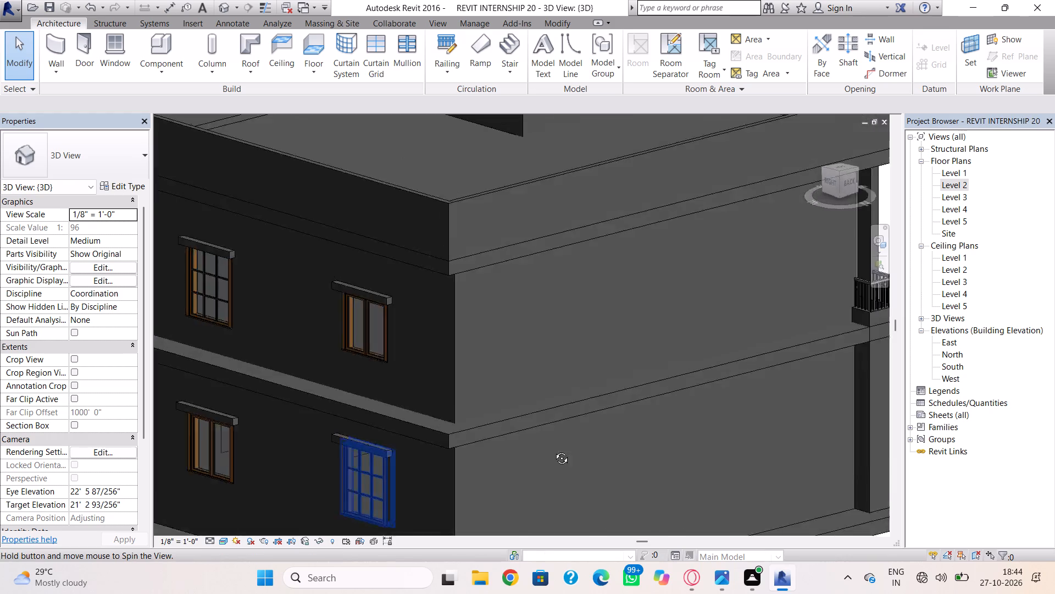
shift+right_drag(553, 450, 521, 398)
scroll(523, 404, down, 3)
middle_drag(523, 407, 521, 413)
shift+right_drag(573, 436, 531, 426)
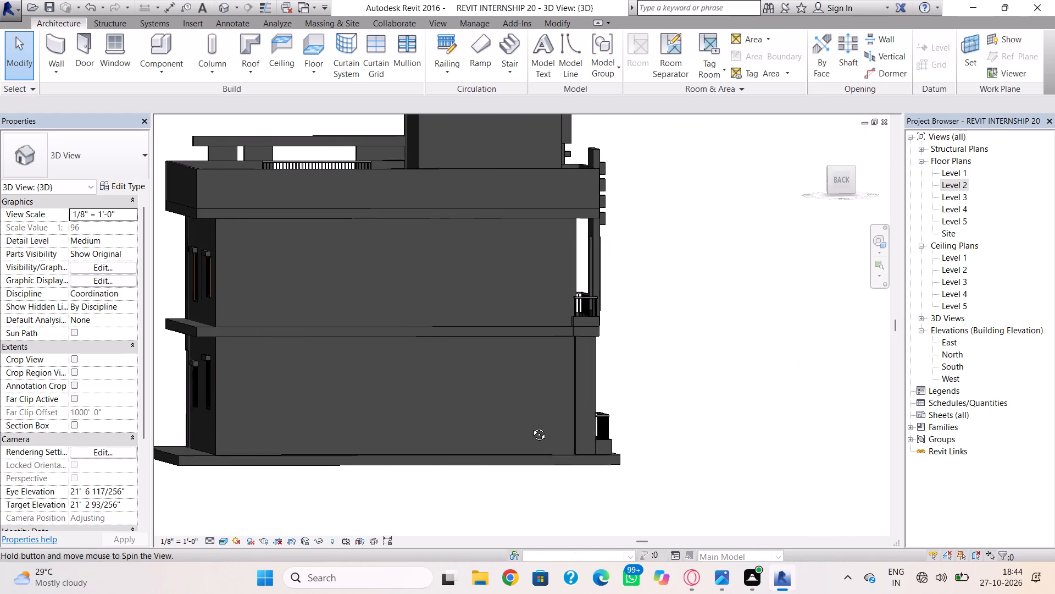
shift+right_drag(531, 426, 531, 426)
click(117, 53)
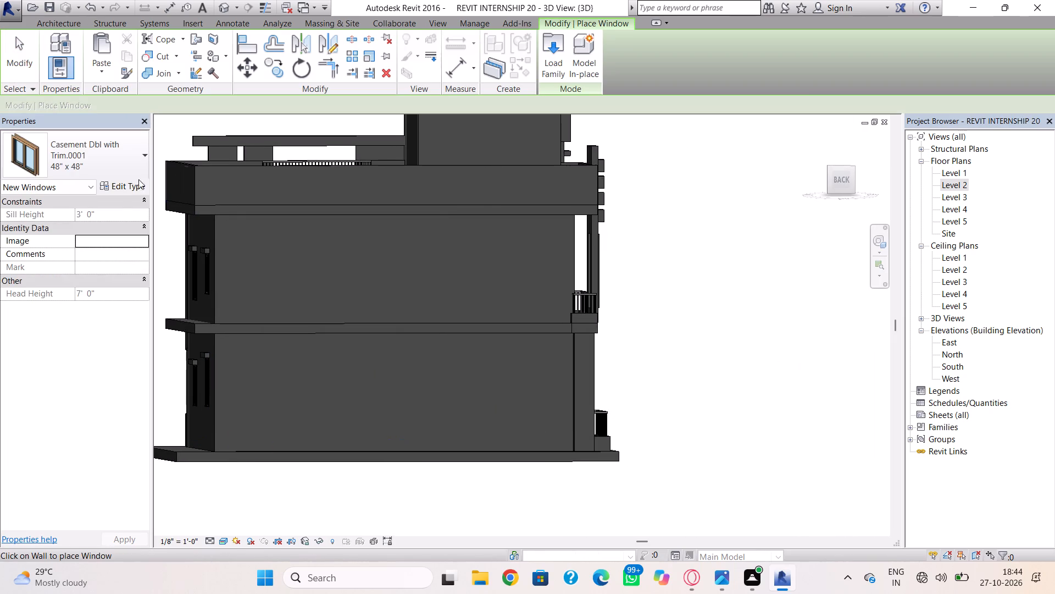
click(113, 161)
scroll(102, 307, up, 2)
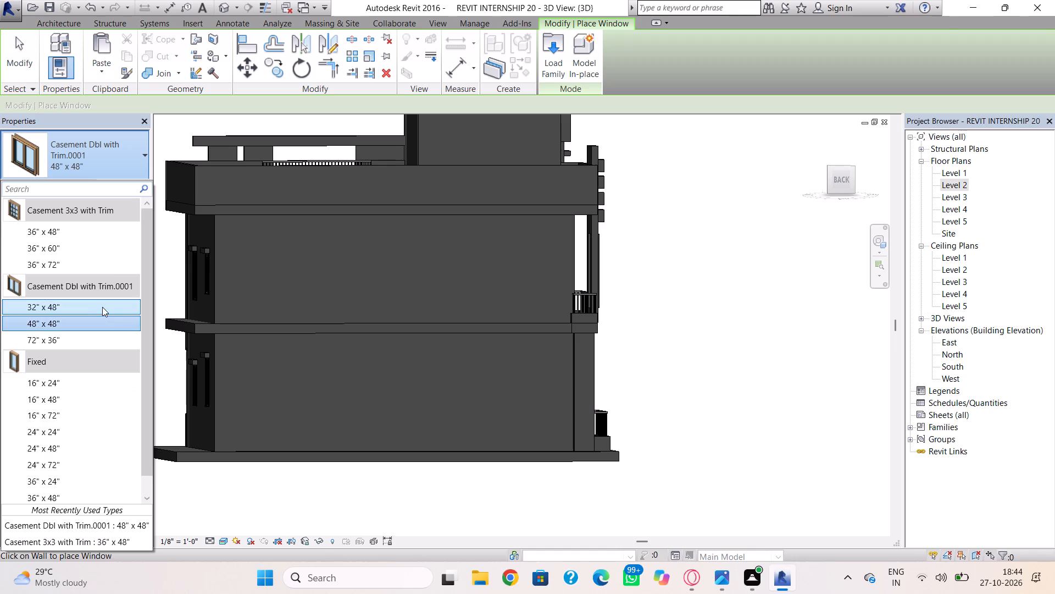
click(113, 261)
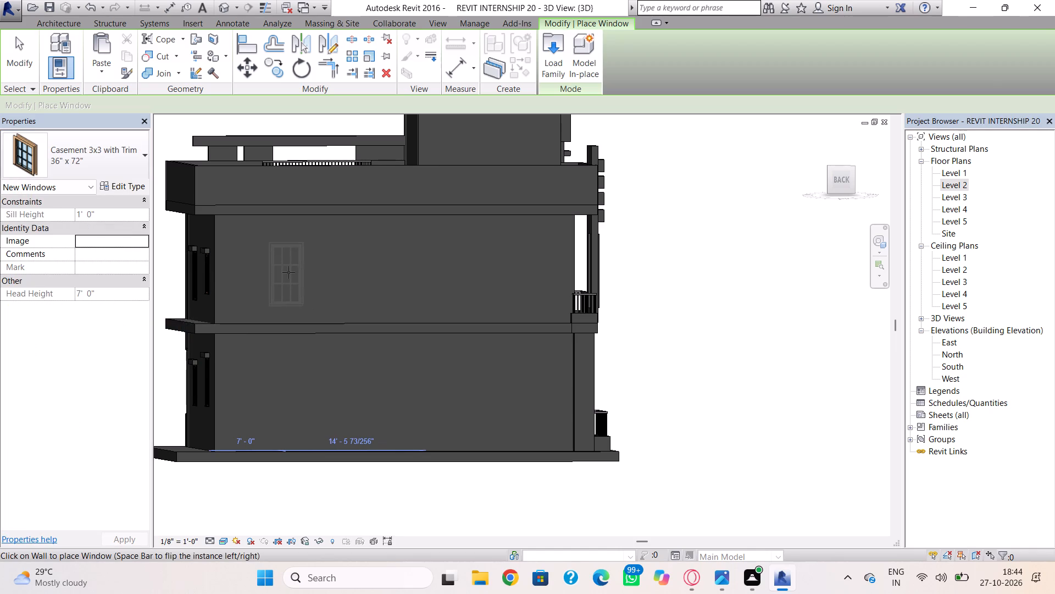
click(288, 272)
Place a 36" x 60" Casement 3x3 with Trim window on the back wall's ground floor, 8' 0" from the balcony-side end.
click(101, 163)
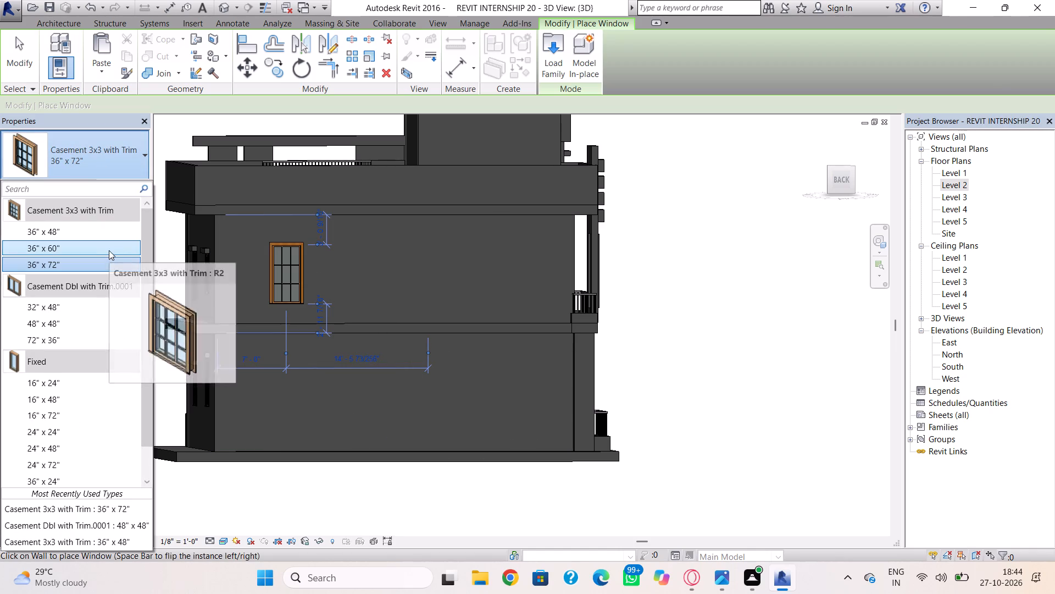
click(109, 246)
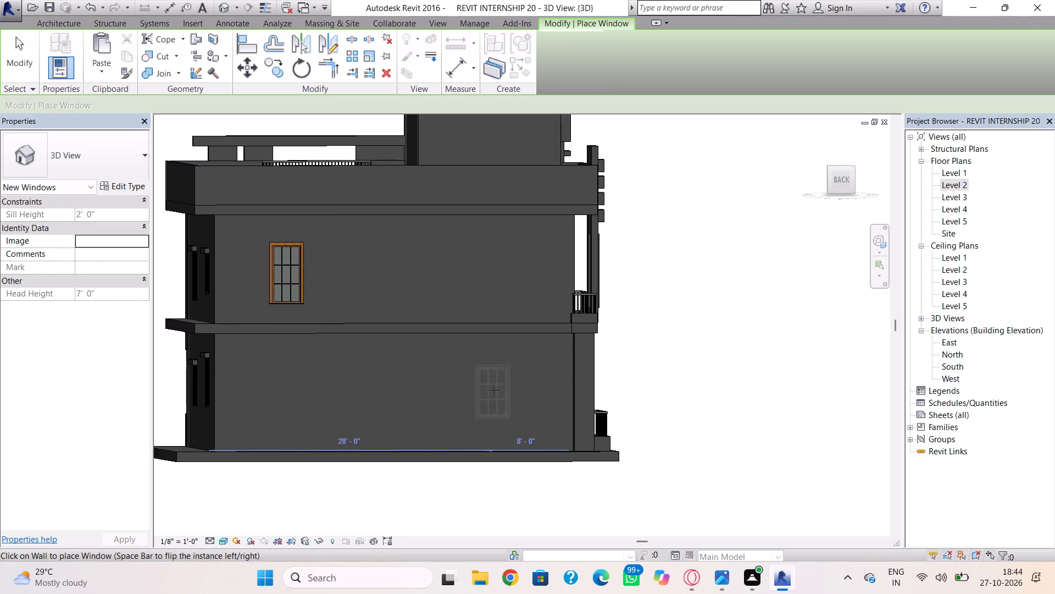
click(493, 390)
Place two 48" x 48" Casement Dbl with Trim windows on the back wall, one below the upper 3x3 window and one above the lower.
click(124, 169)
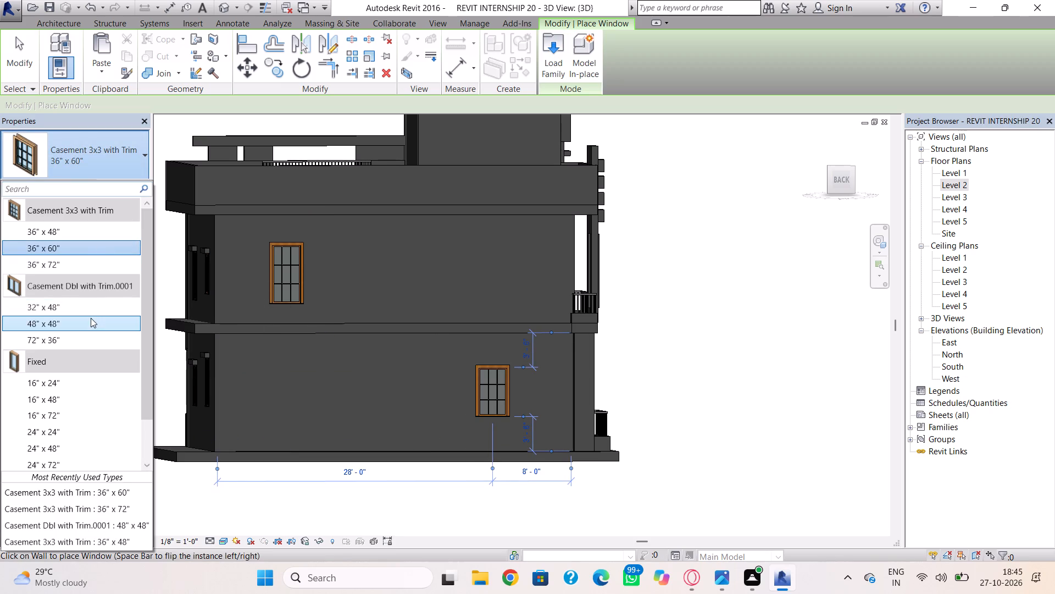
drag(91, 315, 102, 316)
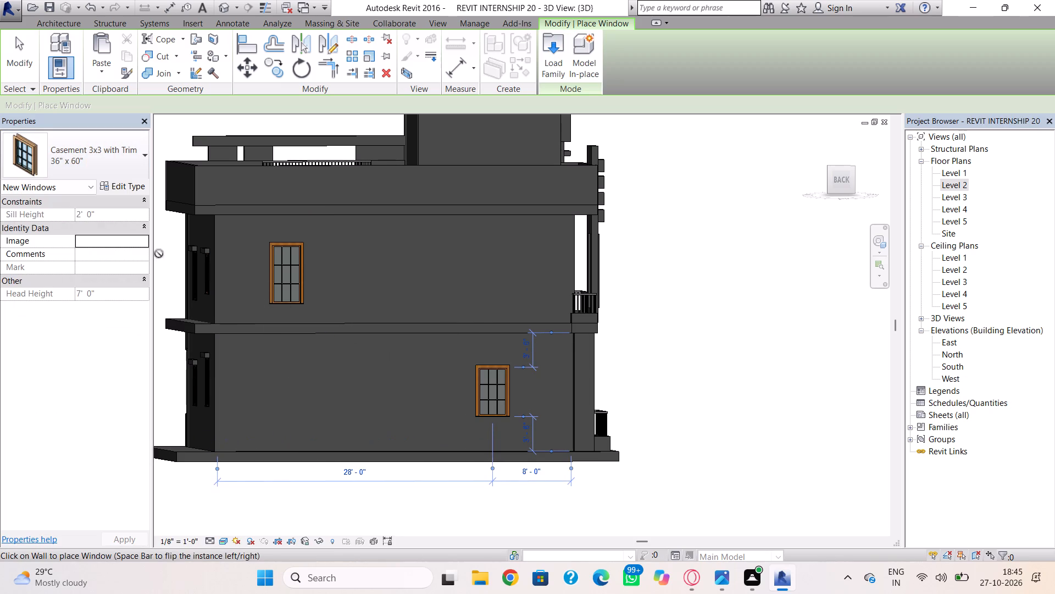
click(138, 159)
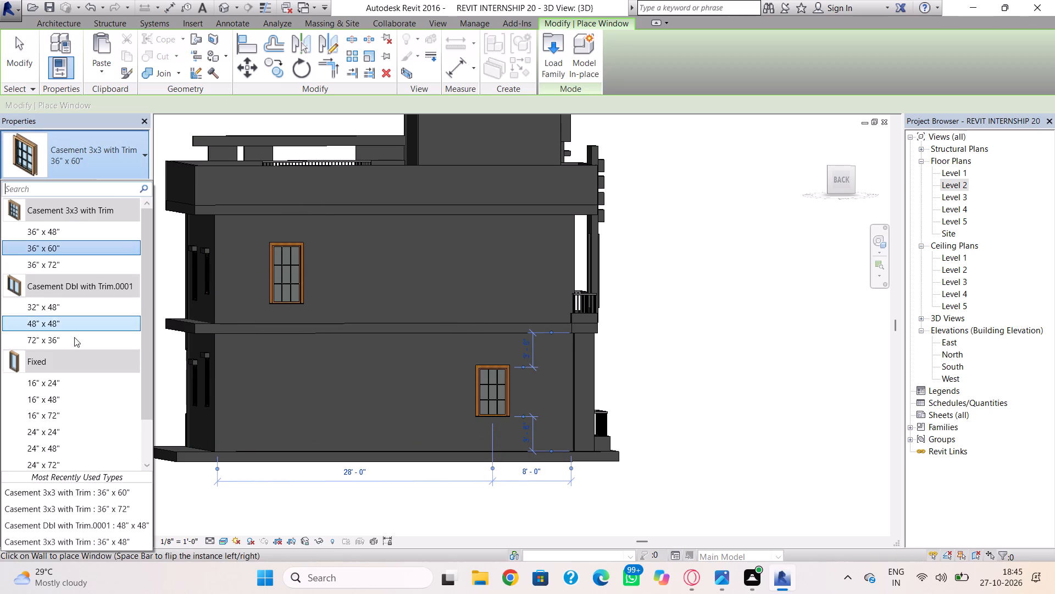
click(82, 324)
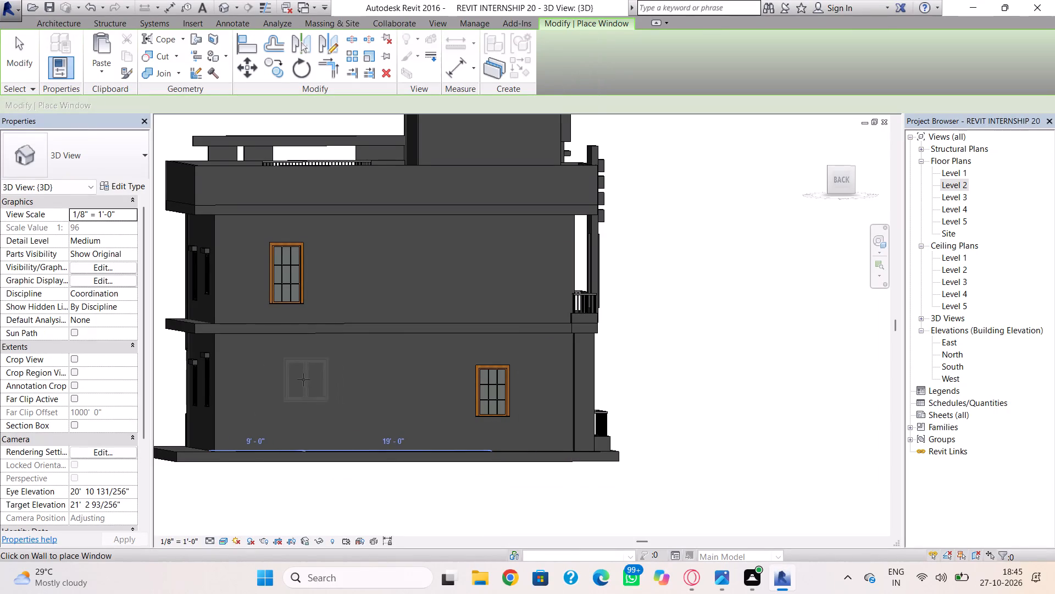
click(288, 391)
click(494, 267)
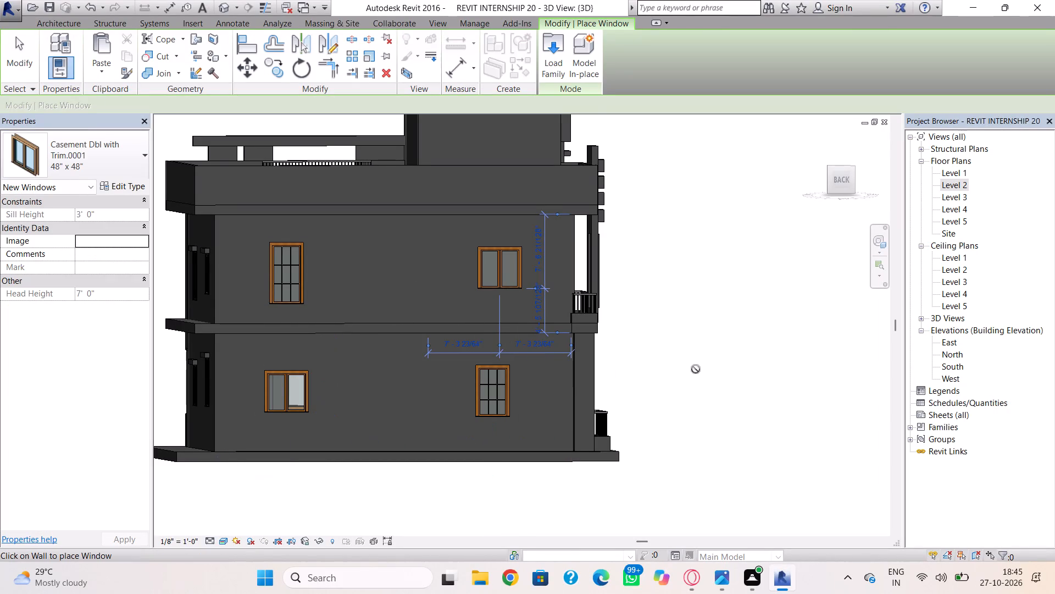
key(Escape)
Examine the building's back, left and front facades from several angles.
shift+right_drag(685, 387, 506, 414)
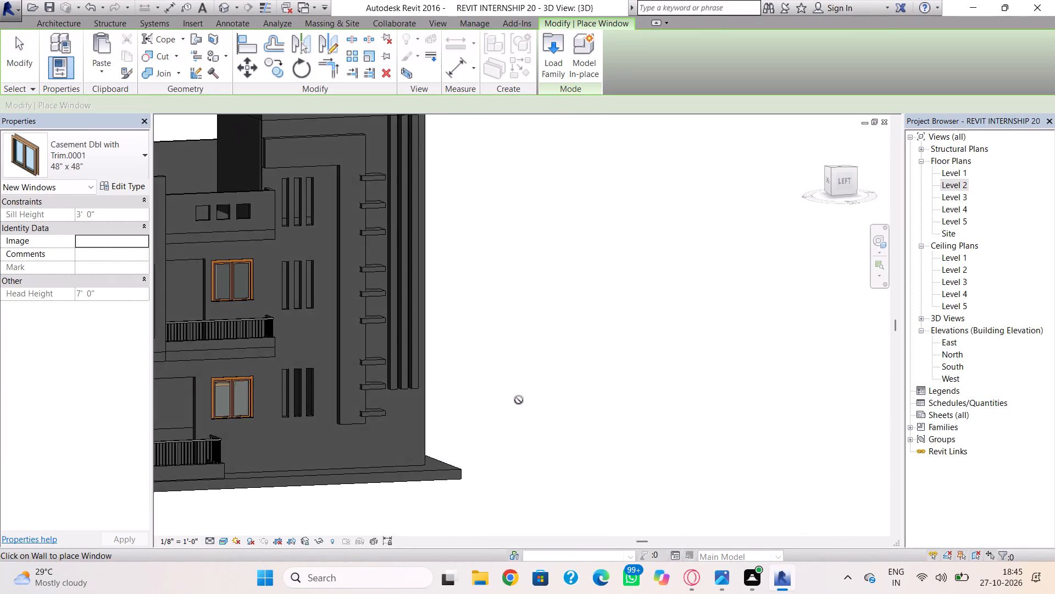
scroll(519, 400, down, 2)
middle_drag(546, 392, 626, 377)
shift+right_drag(635, 379, 558, 384)
scroll(558, 379, down, 1)
middle_drag(558, 379, 669, 381)
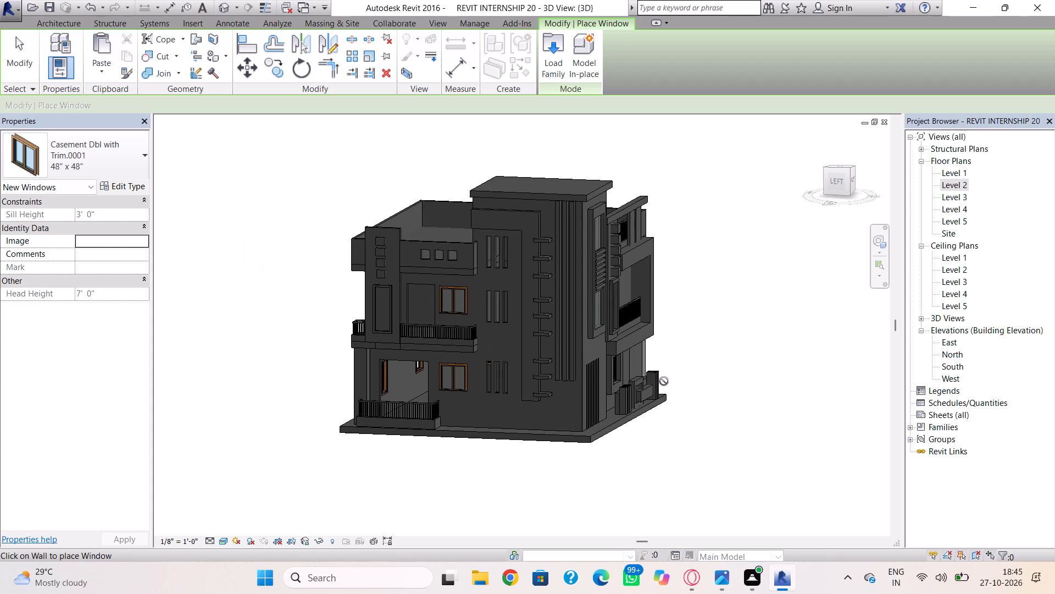
scroll(638, 355, down, 1)
middle_drag(638, 355, 676, 361)
shift+right_drag(635, 376, 729, 375)
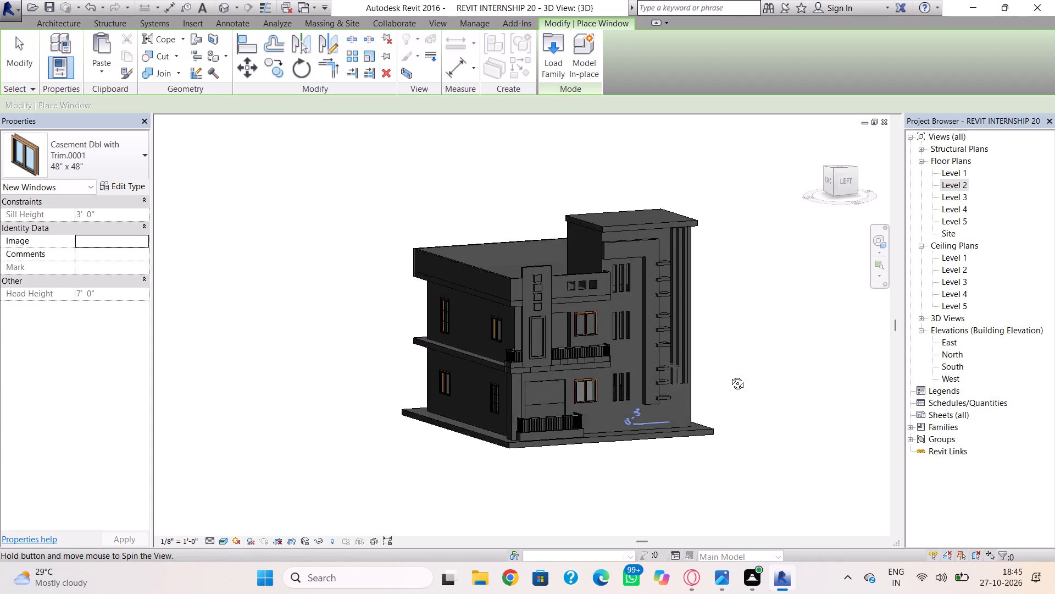
shift+right_drag(729, 375, 547, 387)
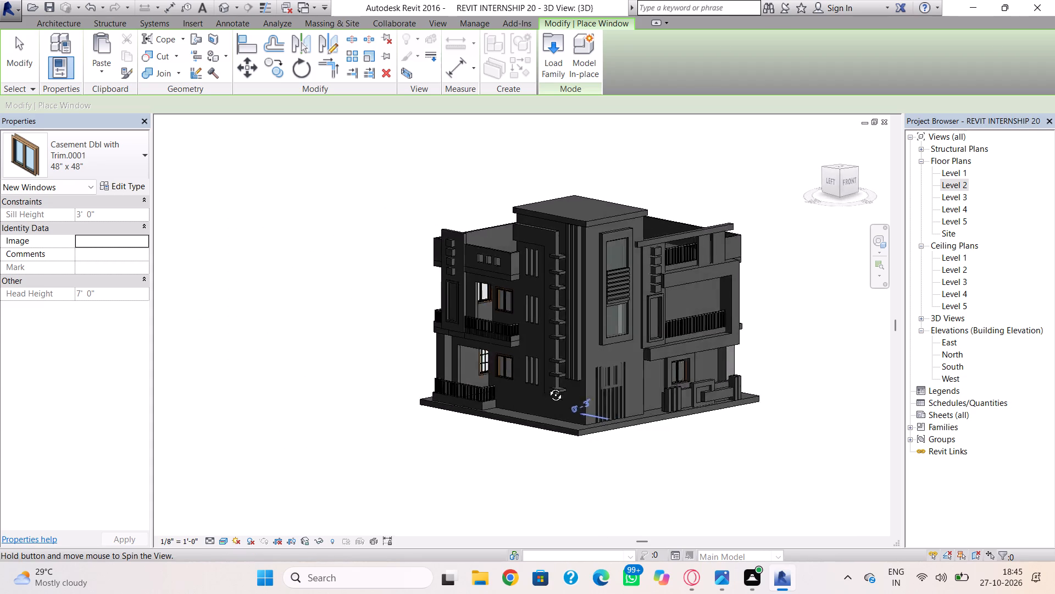
shift+right_drag(547, 387, 492, 387)
scroll(665, 358, up, 1)
key(Escape)
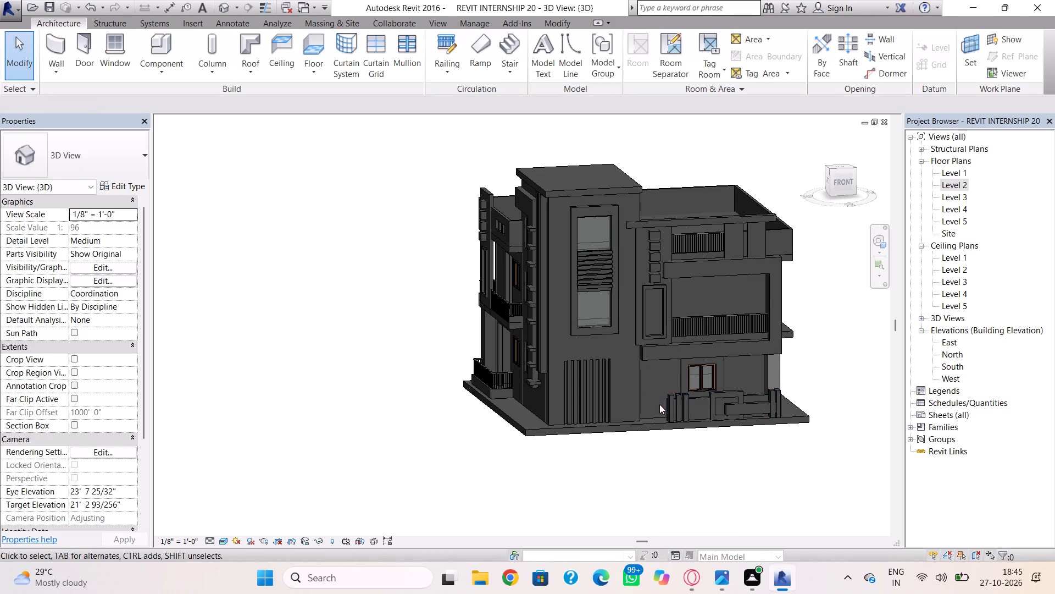
Add a horizontal Cornice wall sweep across the front ground-floor wall near the top of the double casement window.
click(61, 76)
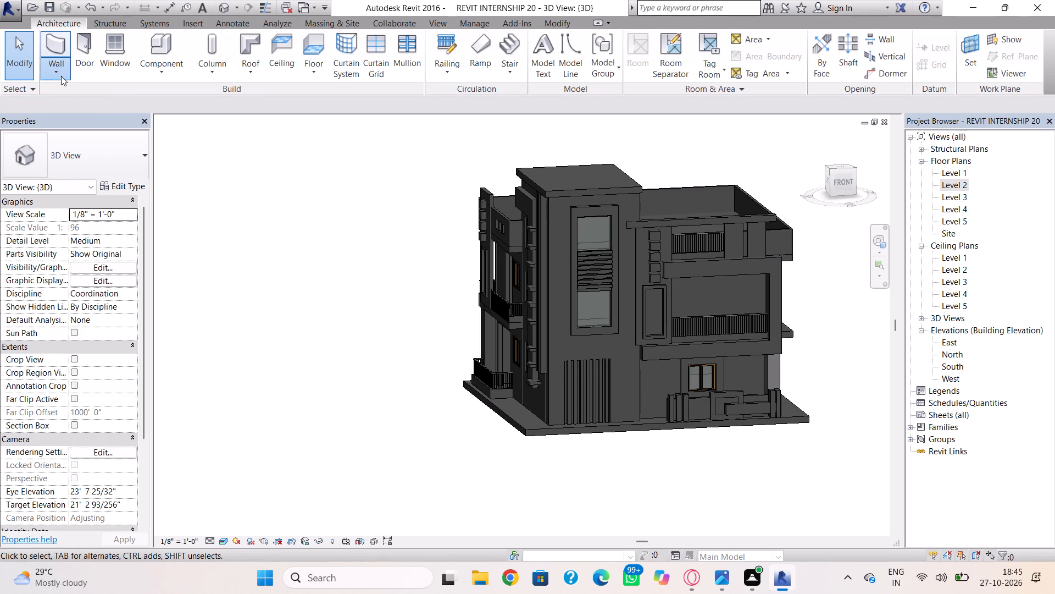
click(91, 184)
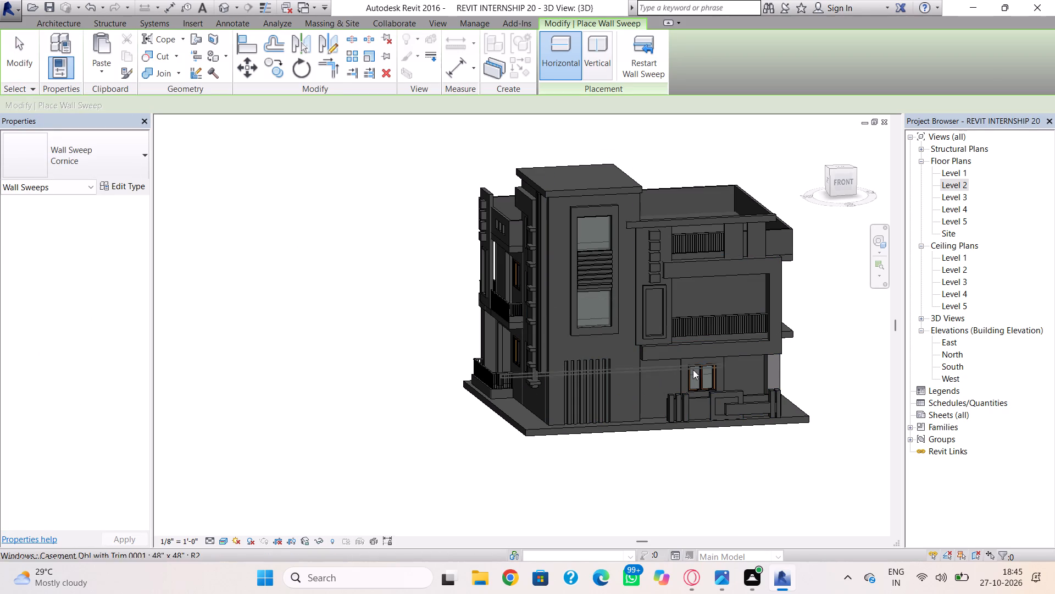
shift+right_drag(699, 373, 675, 365)
scroll(686, 372, up, 1)
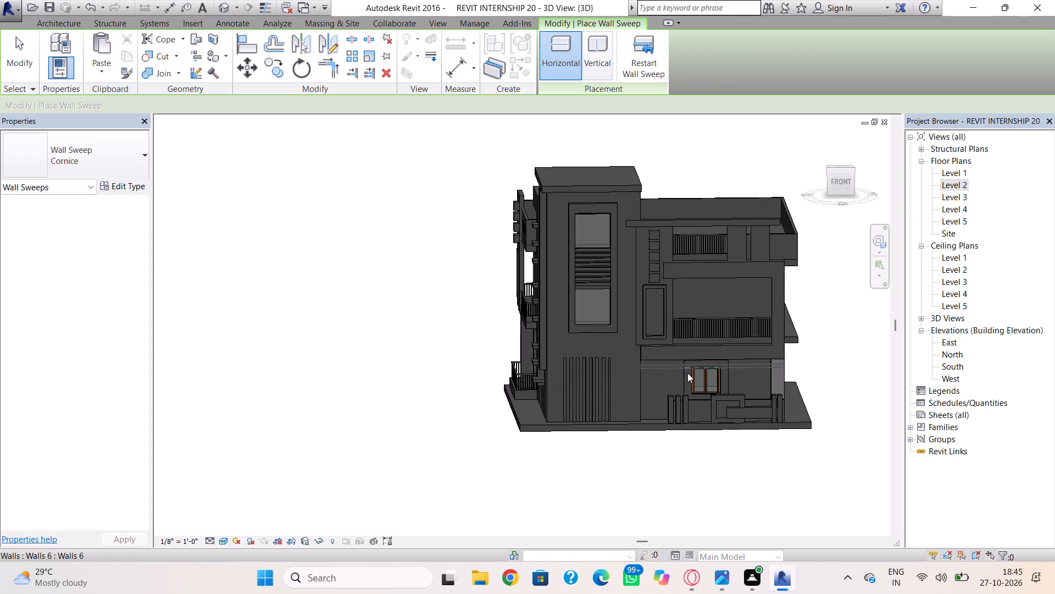
scroll(687, 373, up, 3)
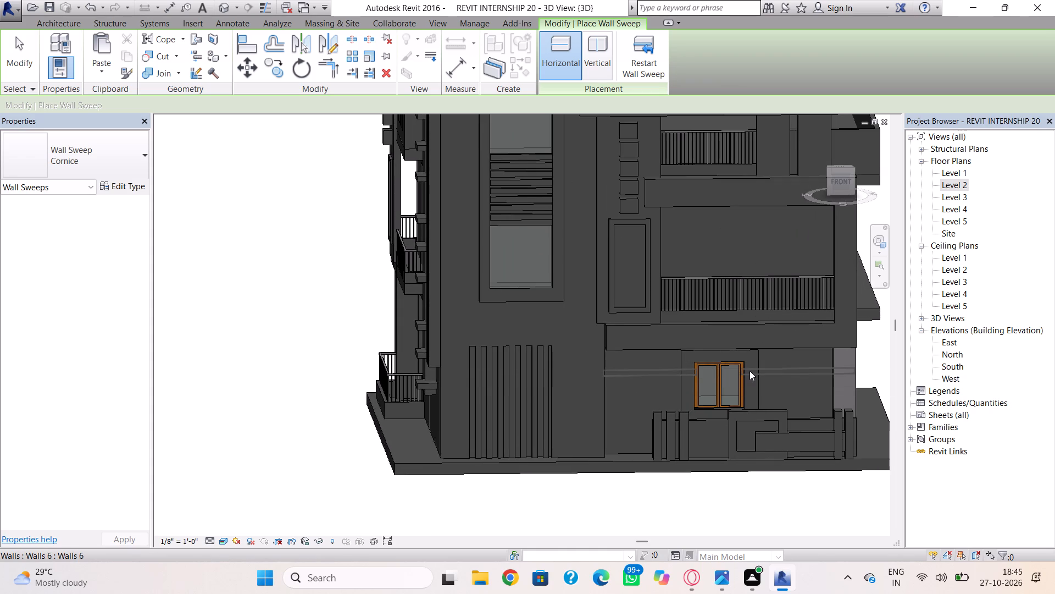
click(749, 371)
click(752, 379)
middle_drag(758, 389, 748, 378)
scroll(748, 378, up, 2)
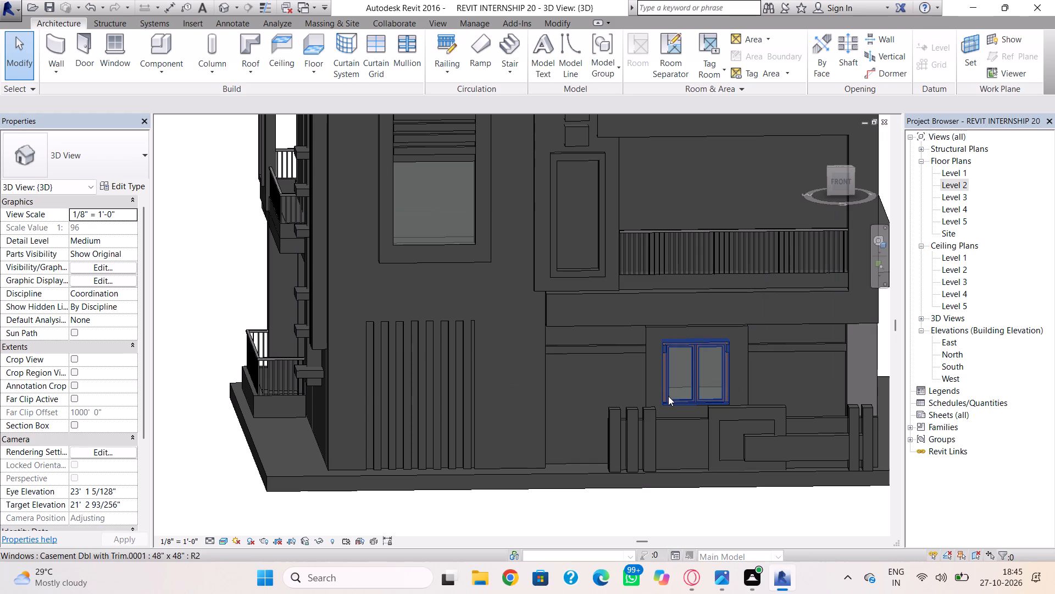
Add two more horizontal Cornice wall sweeps on the front ground-floor wall, spaced below the first one beside the double casement window.
click(40, 62)
click(49, 71)
click(87, 185)
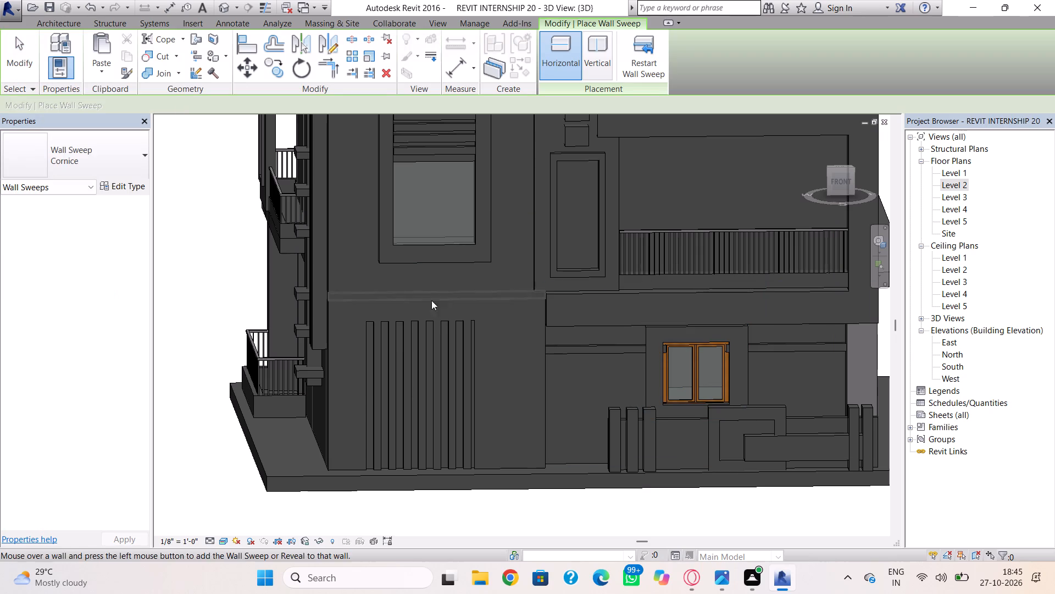
double_click(589, 365)
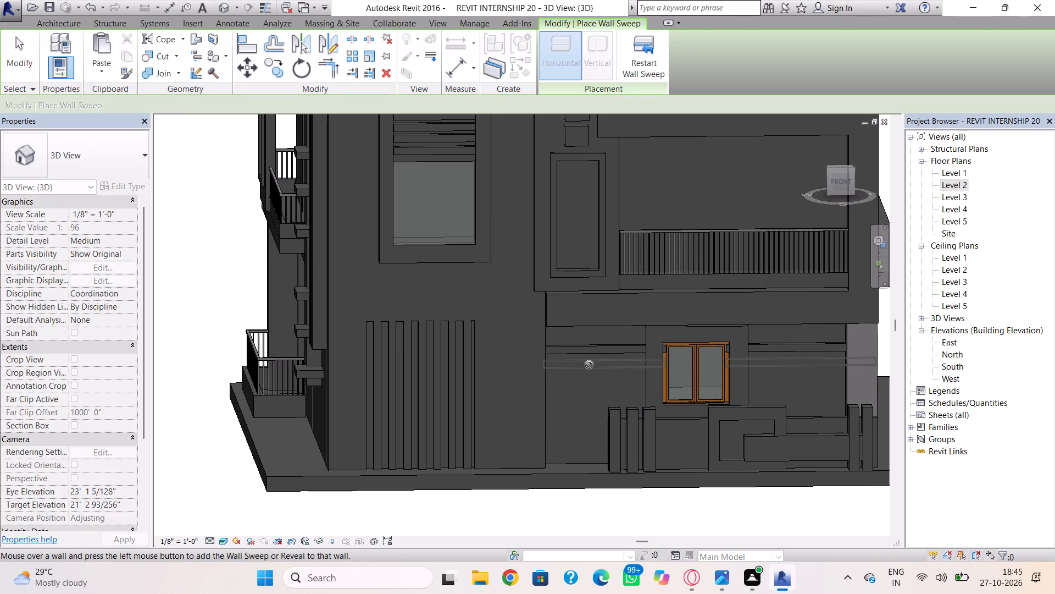
click(64, 64)
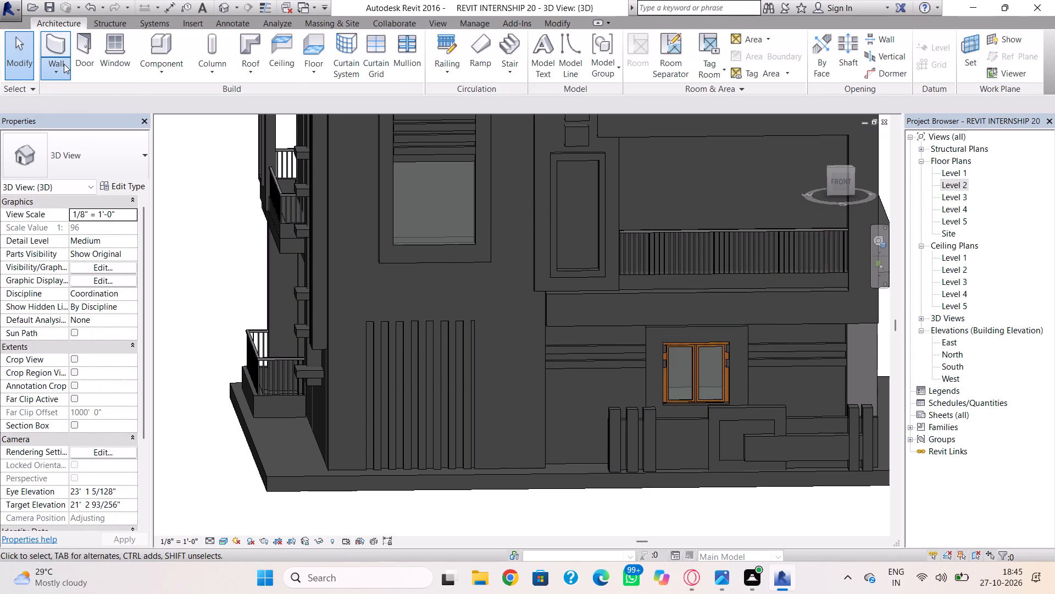
click(85, 180)
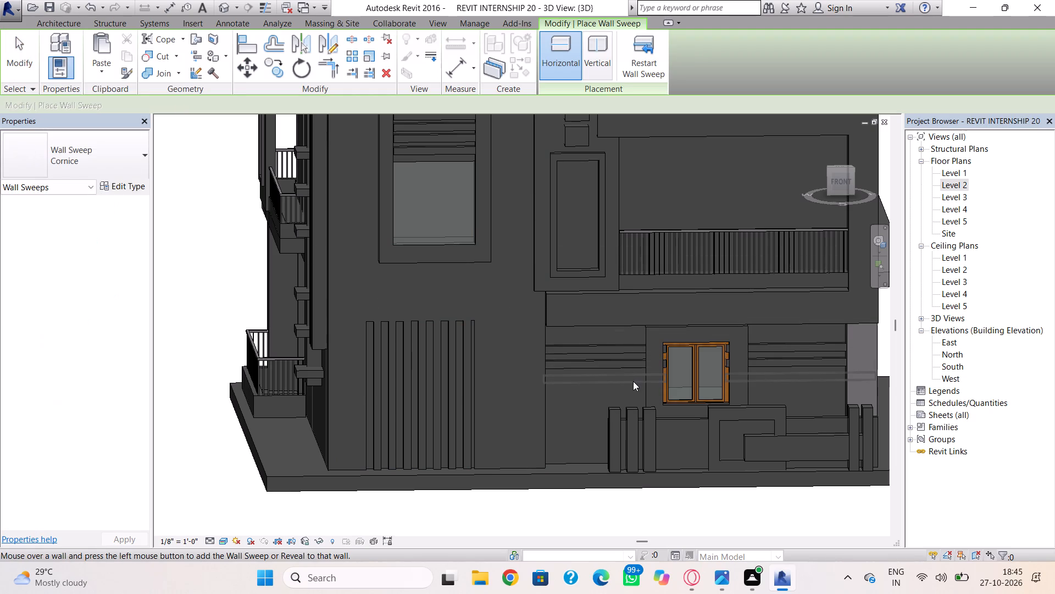
double_click(633, 384)
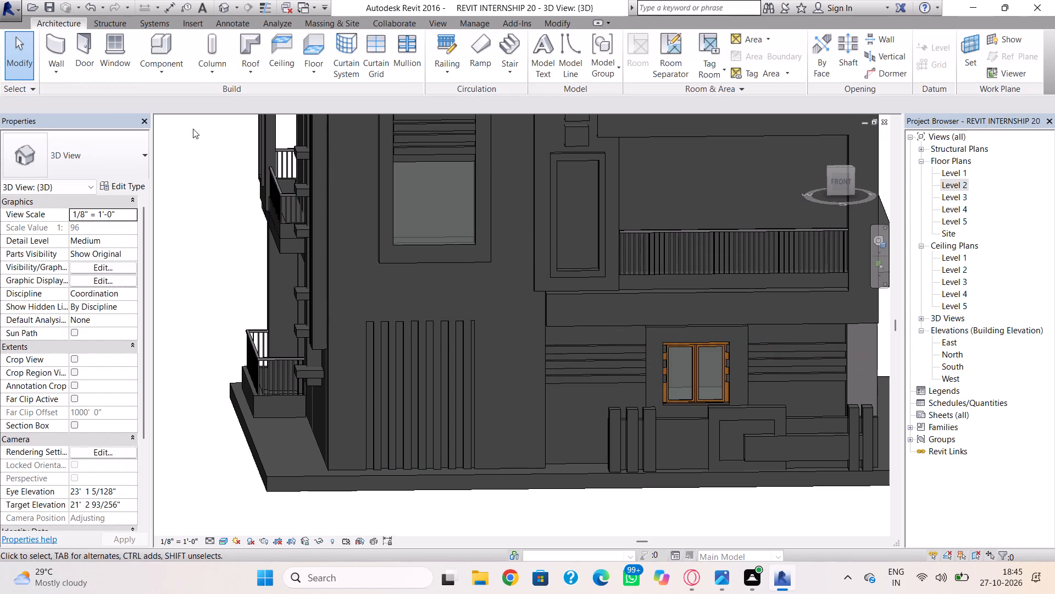
Add two horizontal Cornice wall sweeps on the front ground-floor wall, one just above the double casement window and one near its sill level.
click(71, 80)
click(103, 188)
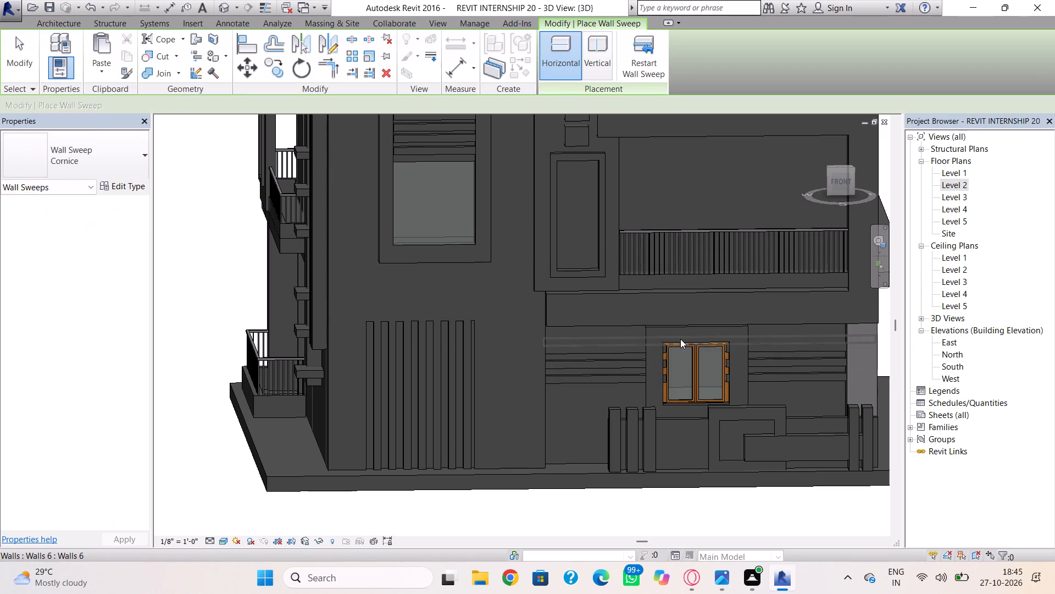
double_click(684, 335)
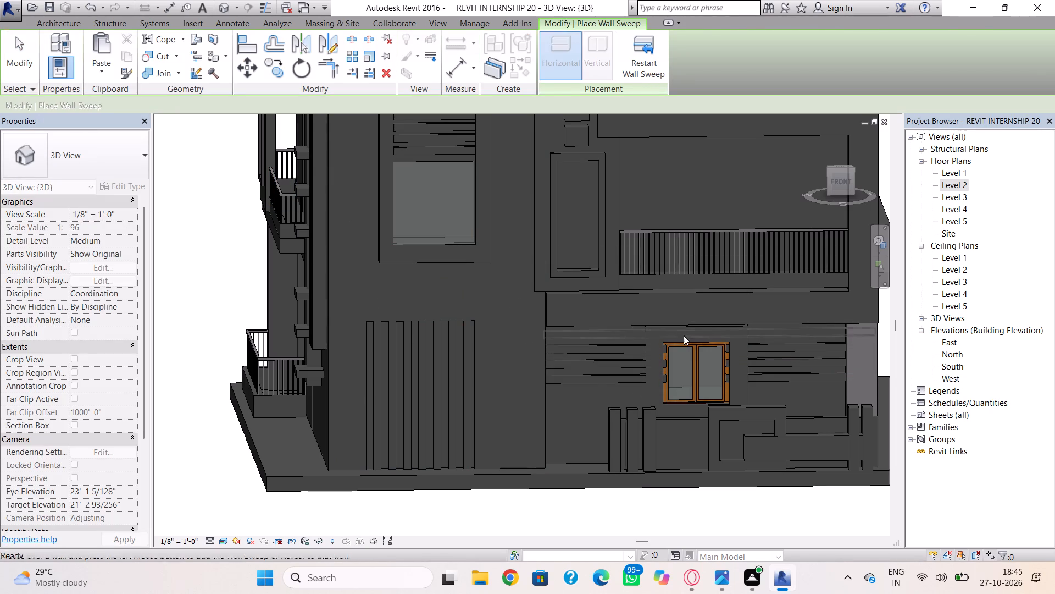
middle_drag(587, 372, 586, 308)
shift+right_drag(643, 342, 635, 313)
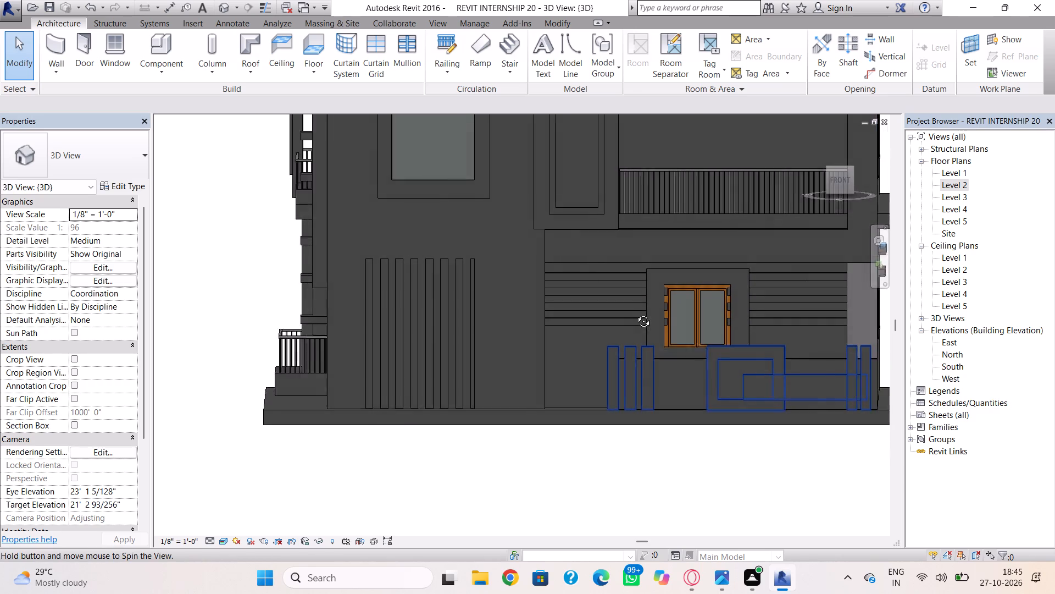
shift+right_drag(635, 313, 637, 306)
click(53, 76)
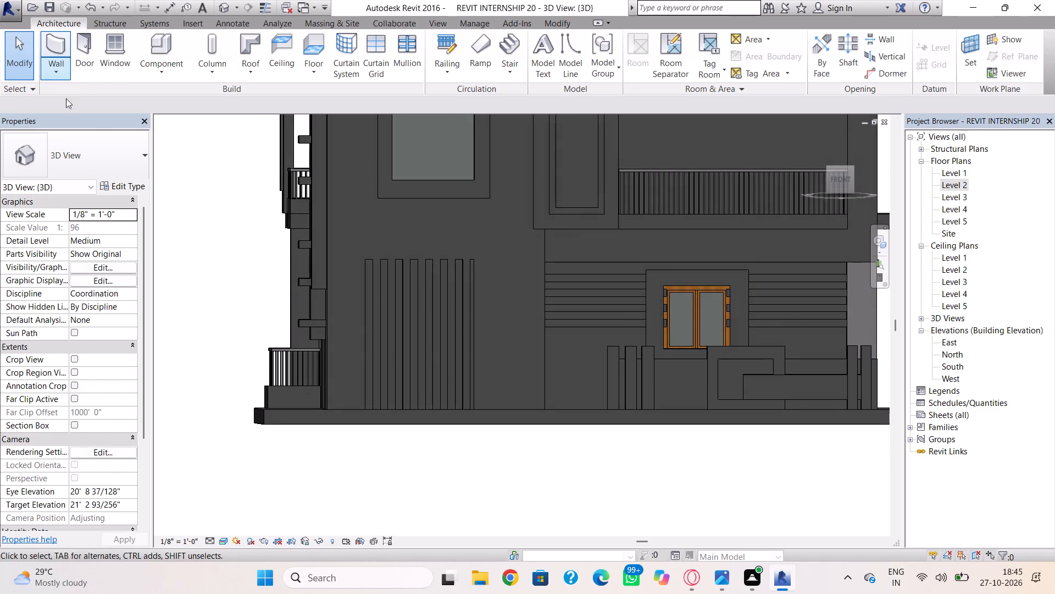
click(85, 189)
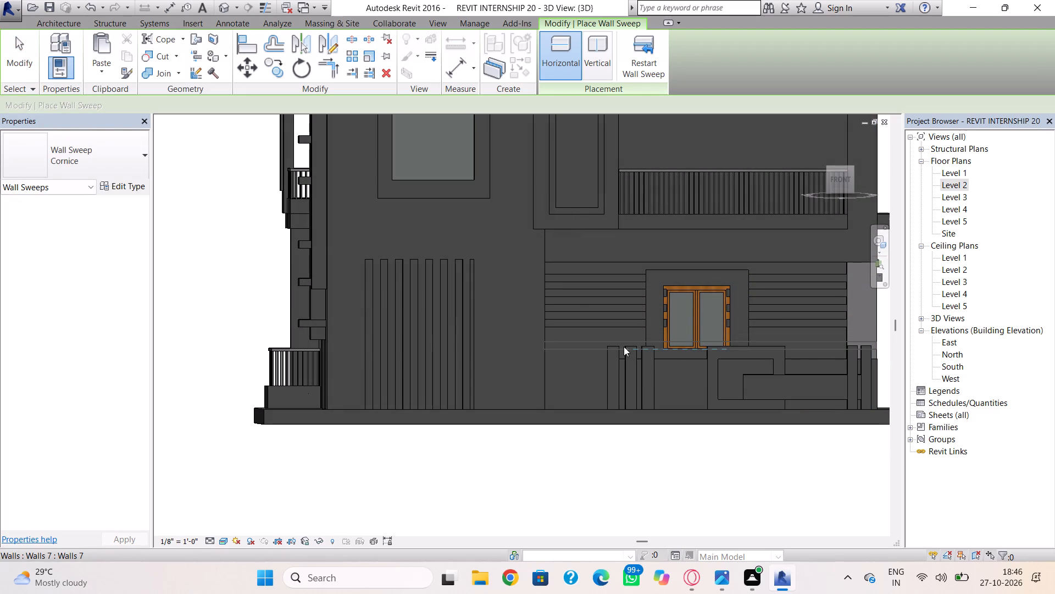
double_click(625, 340)
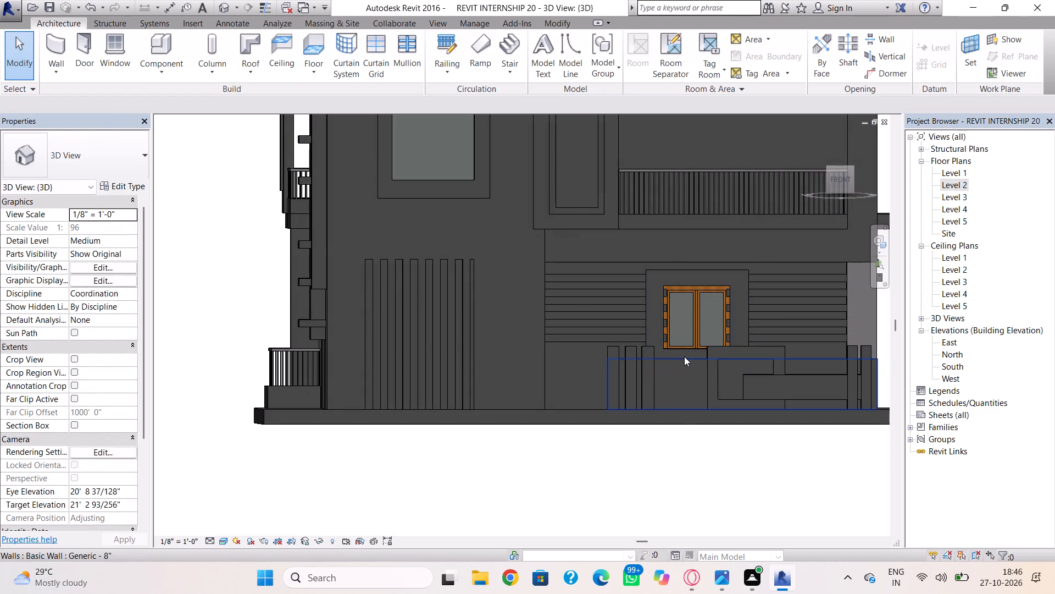
Add two more horizontal Cornice wall sweeps on the front ground-floor wall, spaced downward below the window's sill level.
click(57, 75)
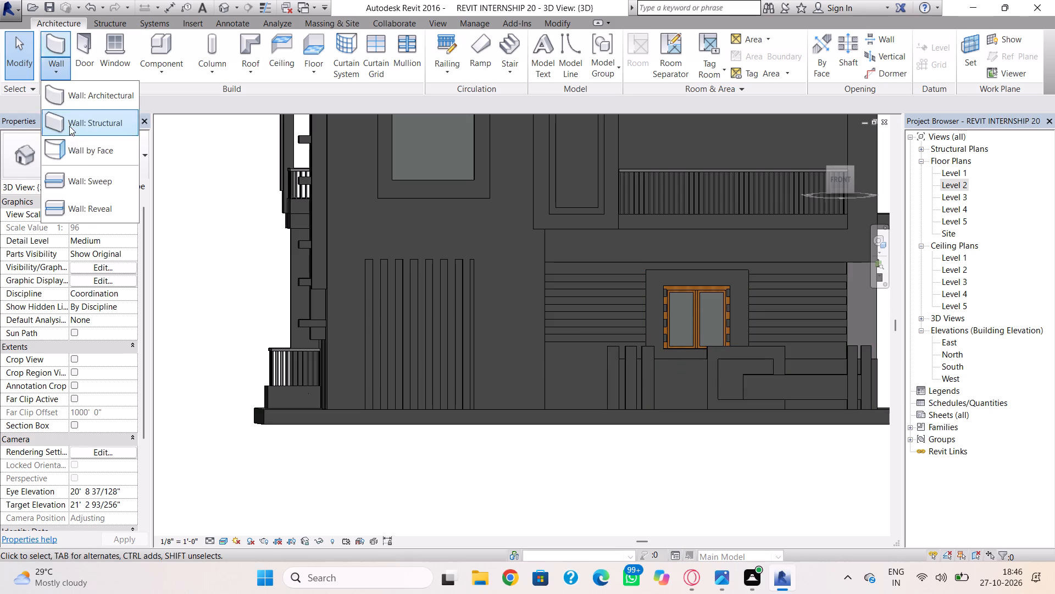
click(81, 179)
shift+right_drag(668, 294, 662, 387)
click(644, 327)
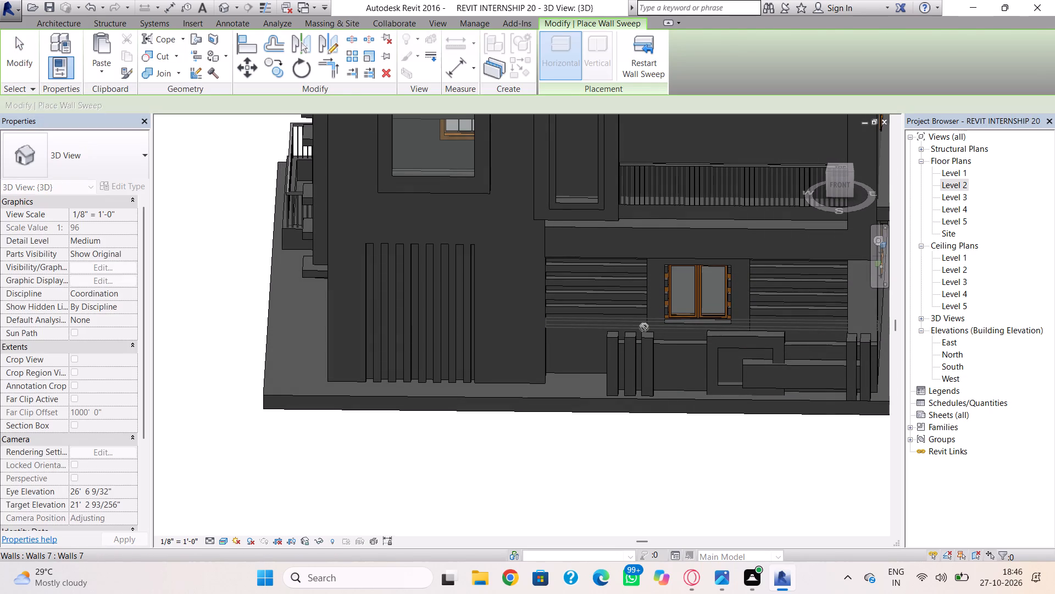
click(644, 327)
key(Escape)
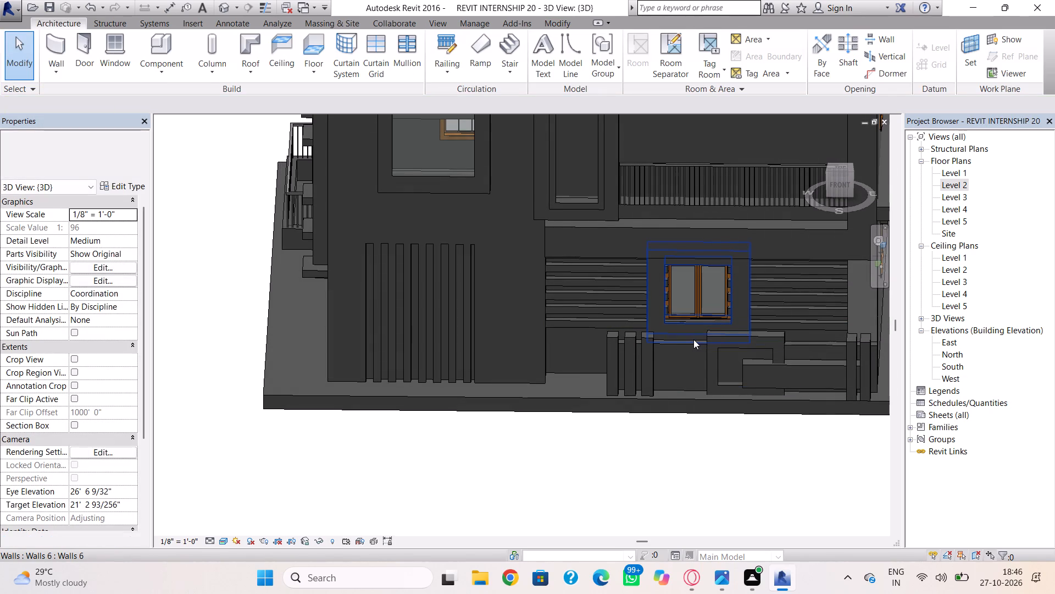
drag(54, 73, 62, 78)
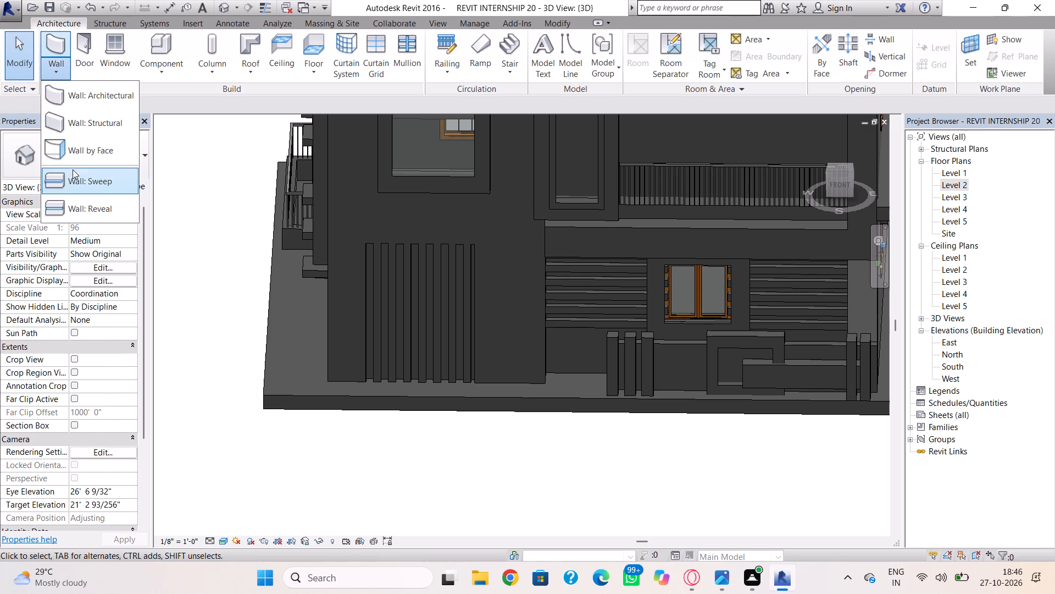
click(73, 173)
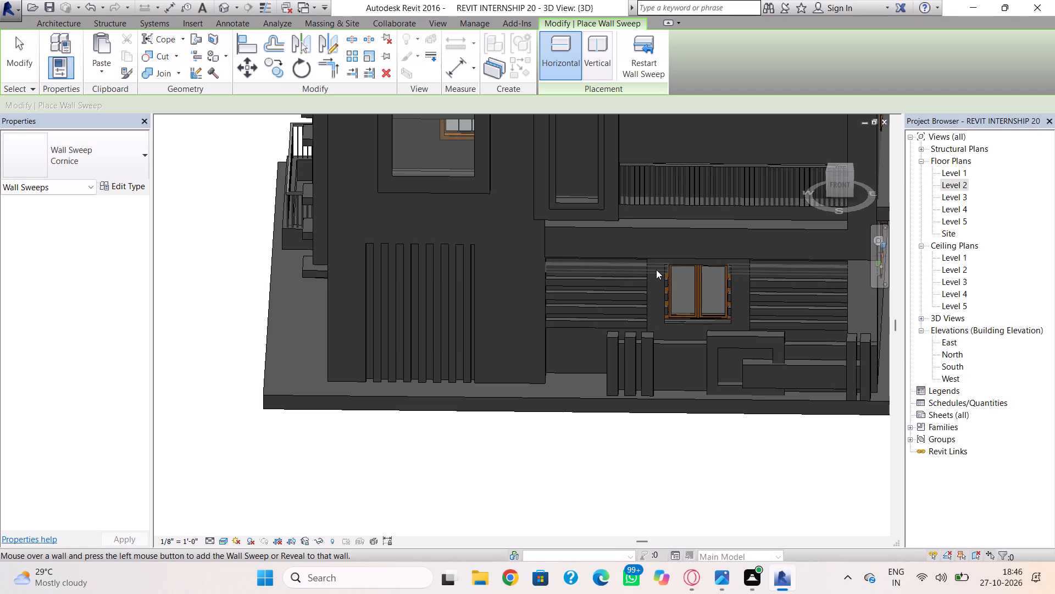
scroll(656, 269, down, 2)
scroll(660, 283, up, 1)
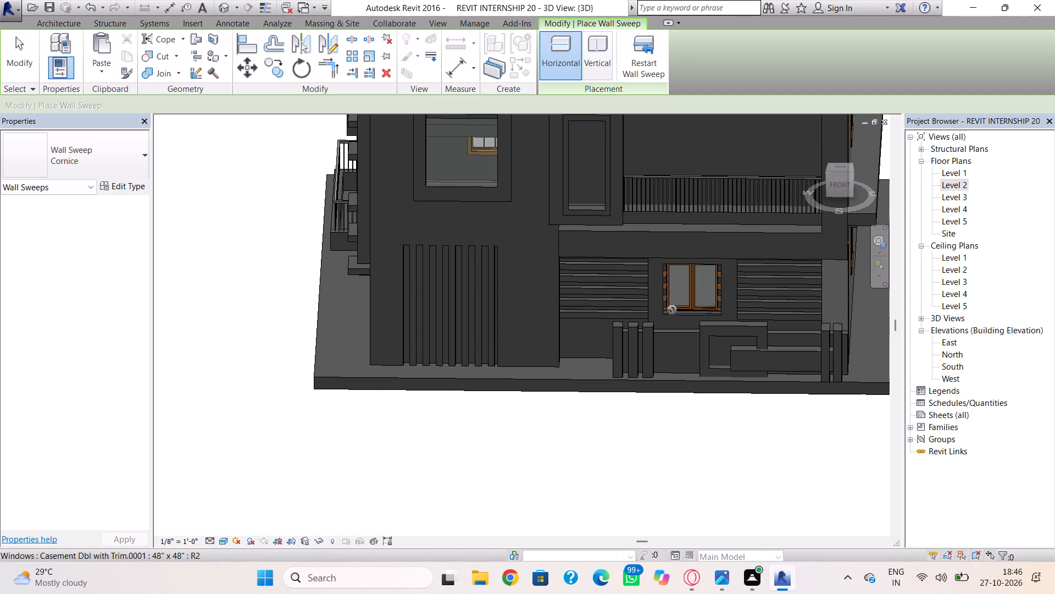
shift+right_drag(693, 310, 714, 407)
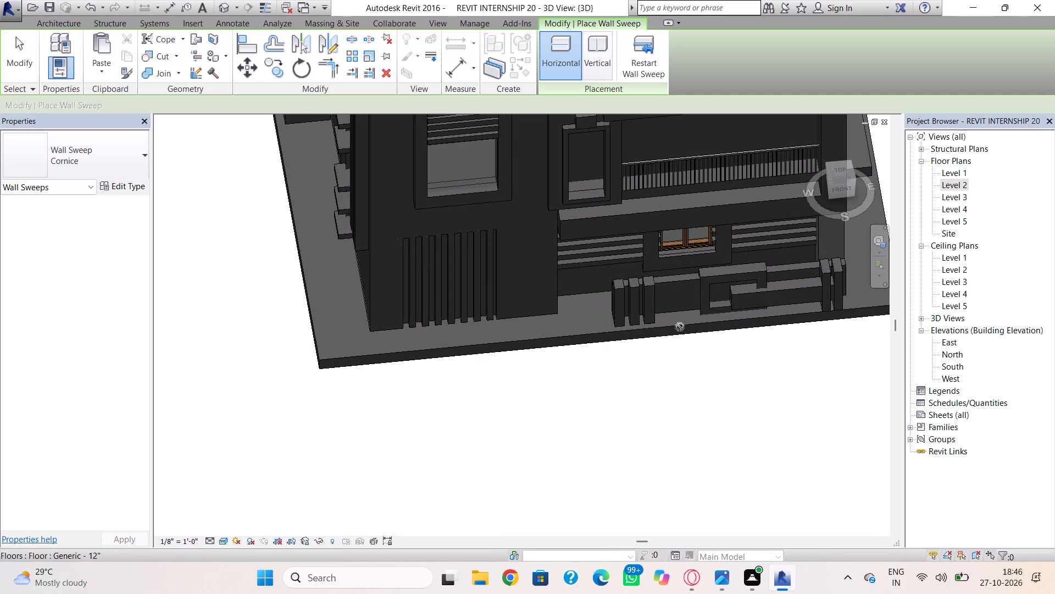
double_click(651, 268)
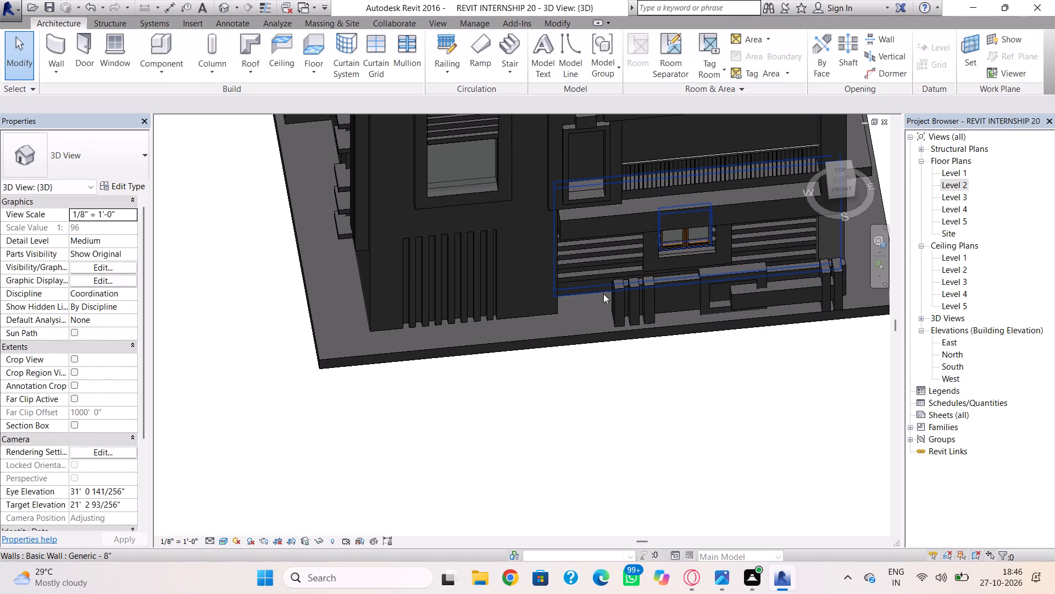
Add a final horizontal Cornice wall sweep near the base of the front ground-floor wall, behind the low boundary wall.
shift+right_drag(603, 294, 604, 299)
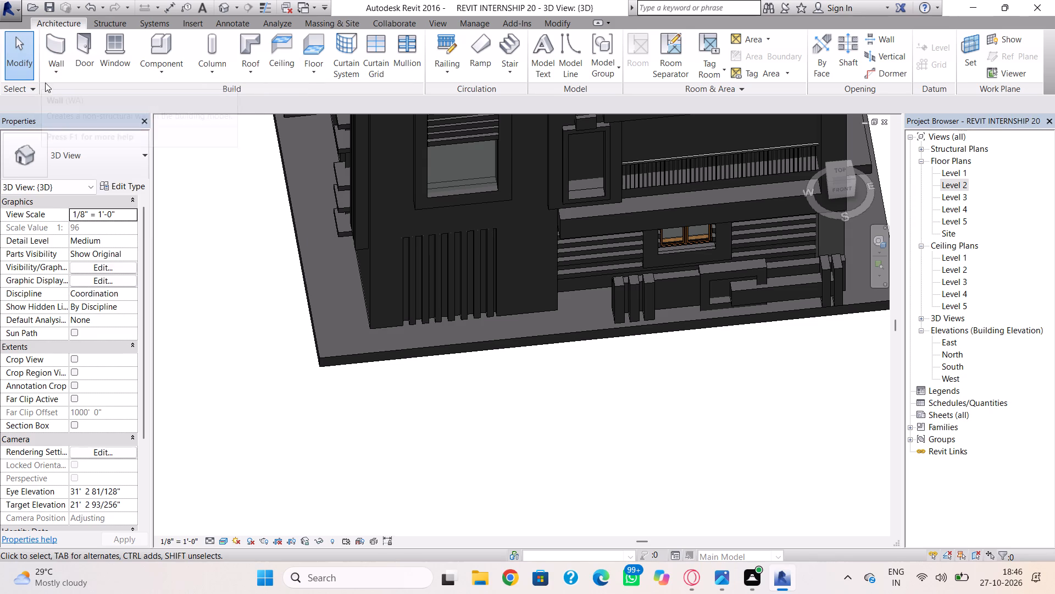
click(49, 77)
click(78, 183)
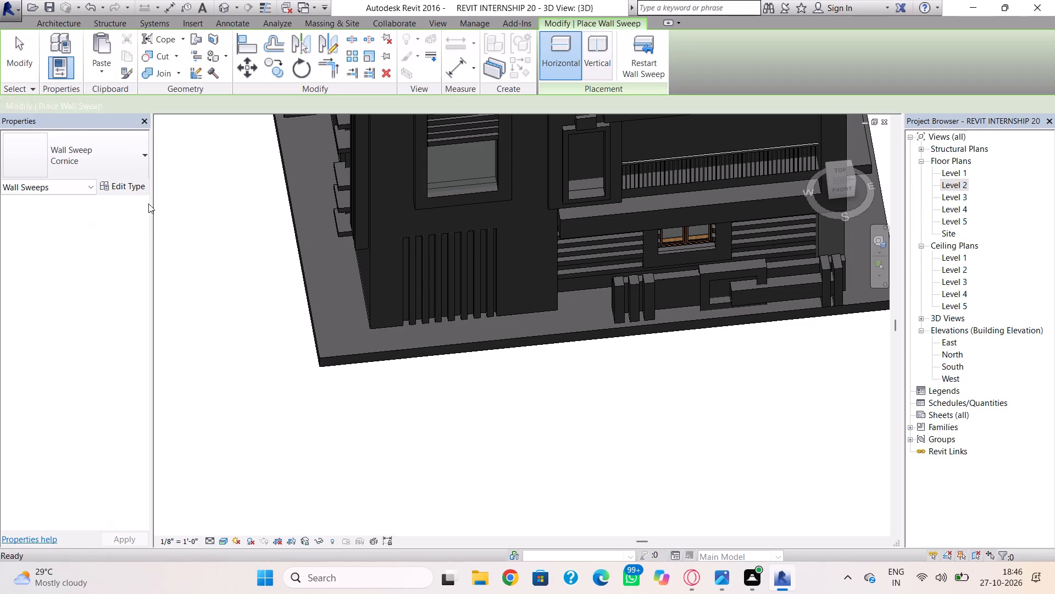
double_click(596, 283)
key(Escape)
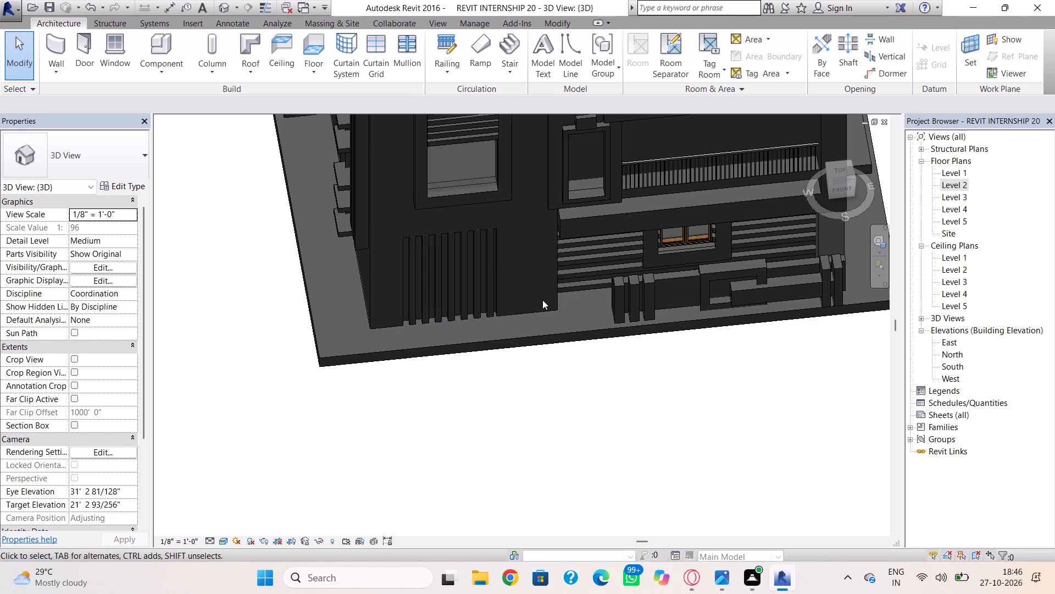
Nudge the lowest Cornice wall sweep on the front ground-floor wall slightly upward.
shift+right_drag(542, 300, 565, 200)
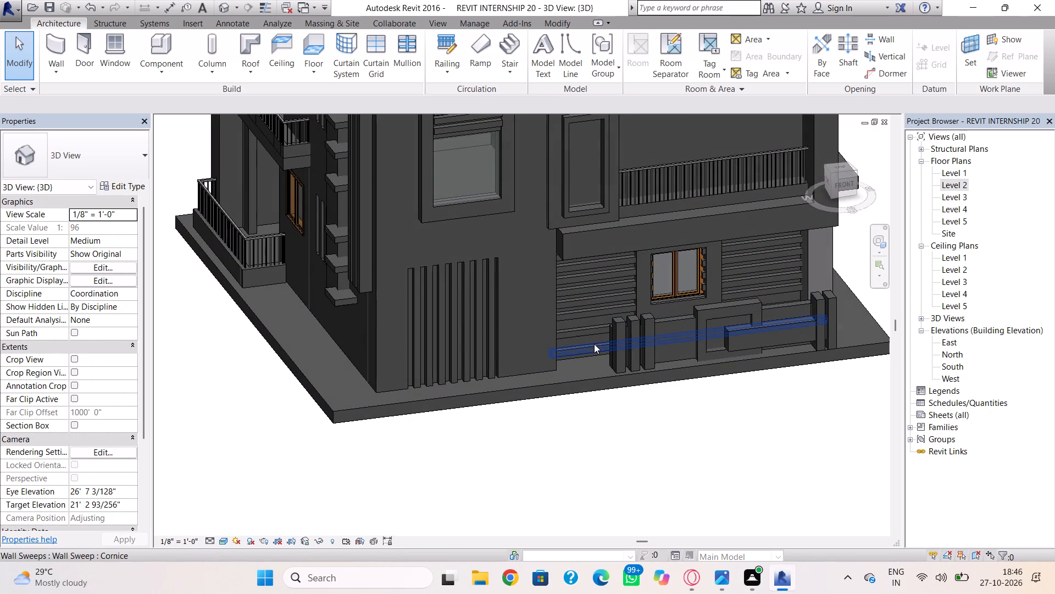
click(593, 347)
key(Up)
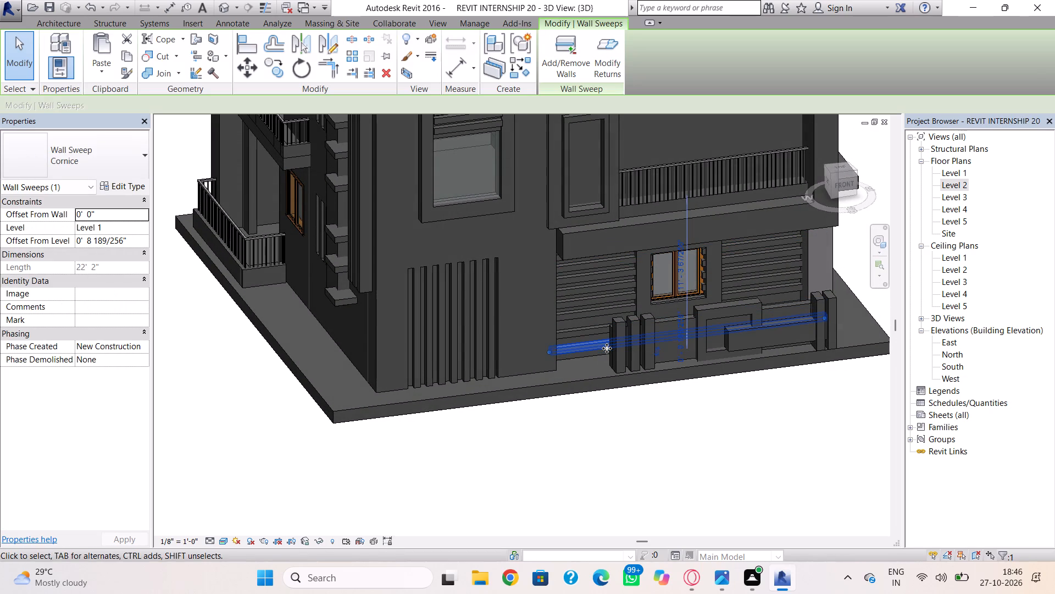
key(Up)
click(612, 410)
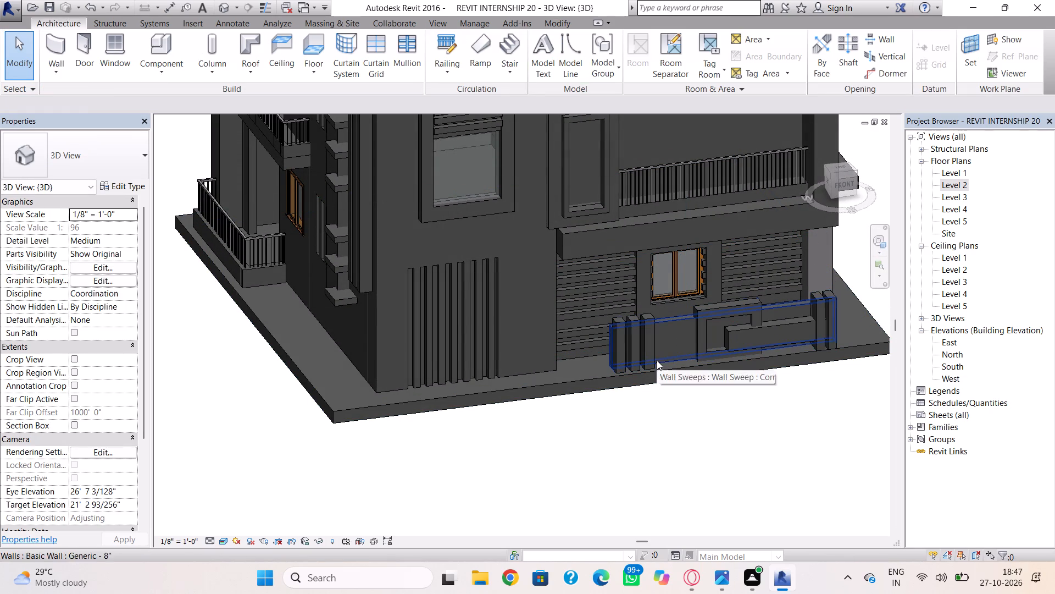
Examine the surround of the front ground-floor double casement window and how the cornice bands meet it.
scroll(663, 355, down, 1)
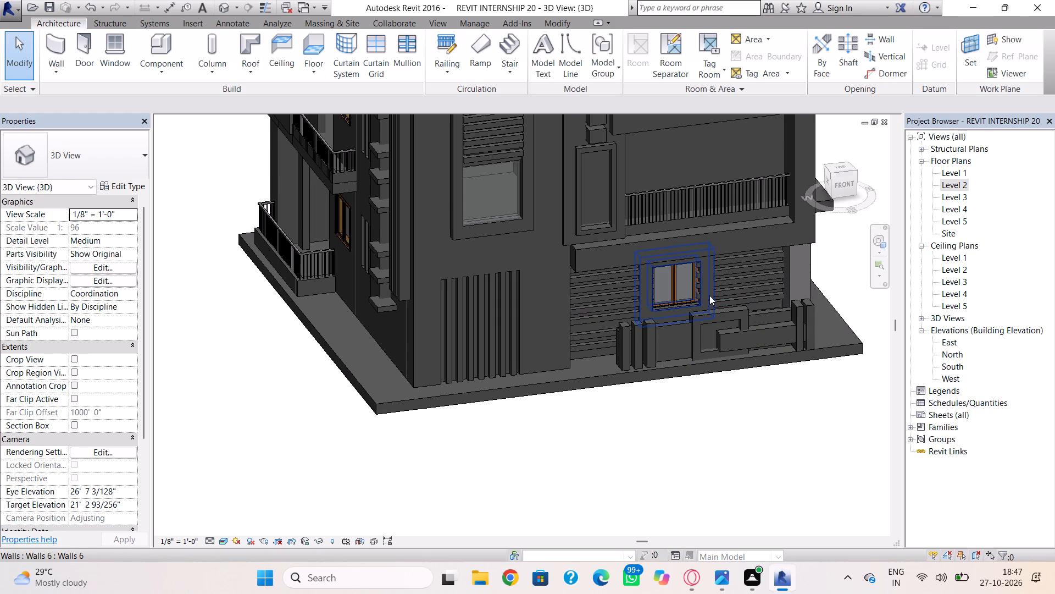
click(709, 295)
key(Escape)
click(704, 288)
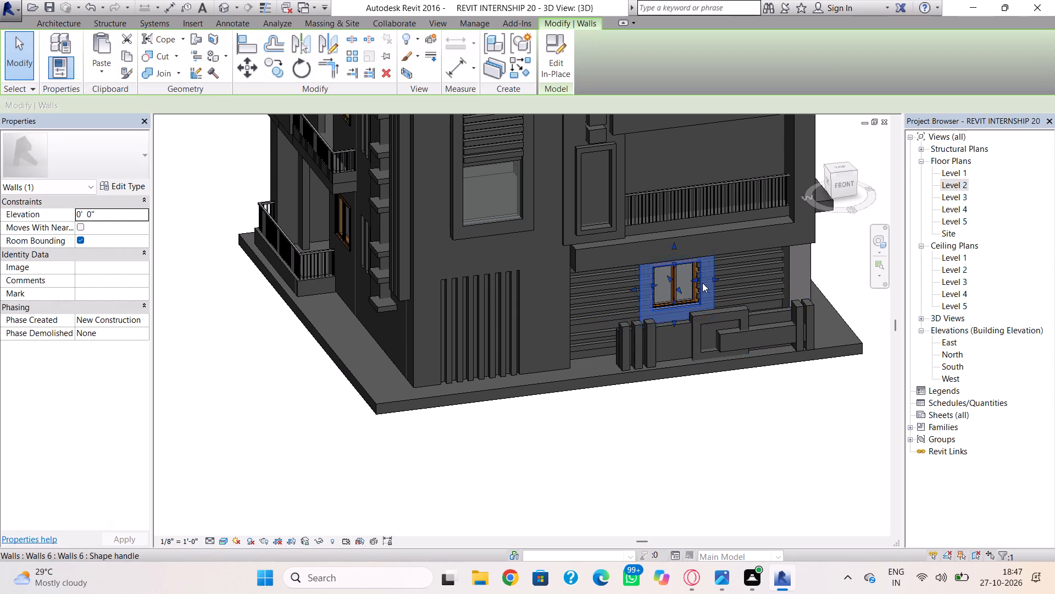
scroll(702, 280, up, 7)
click(692, 280)
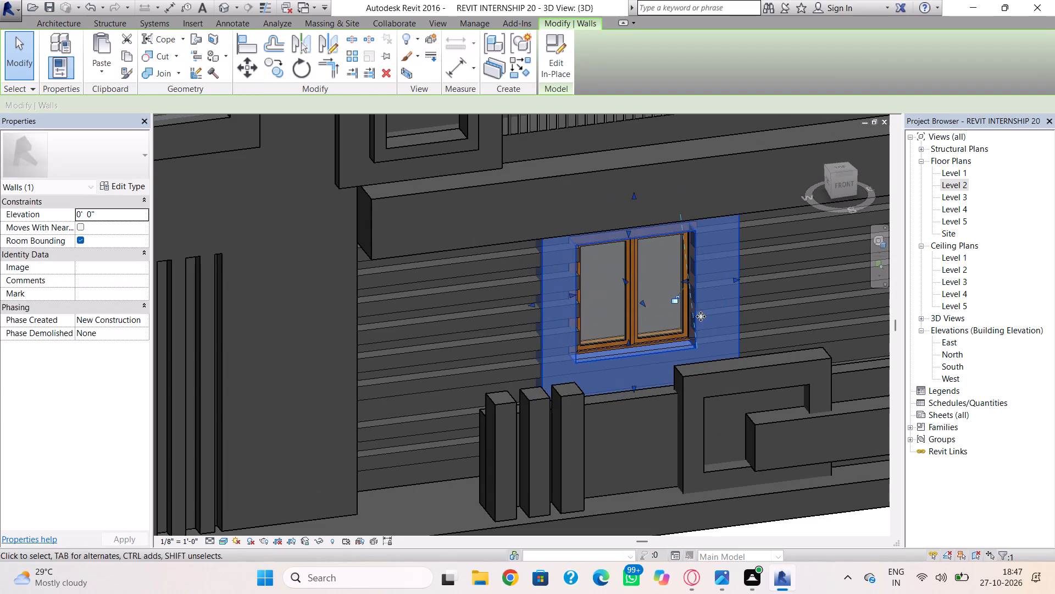
shift+right_drag(616, 302, 586, 307)
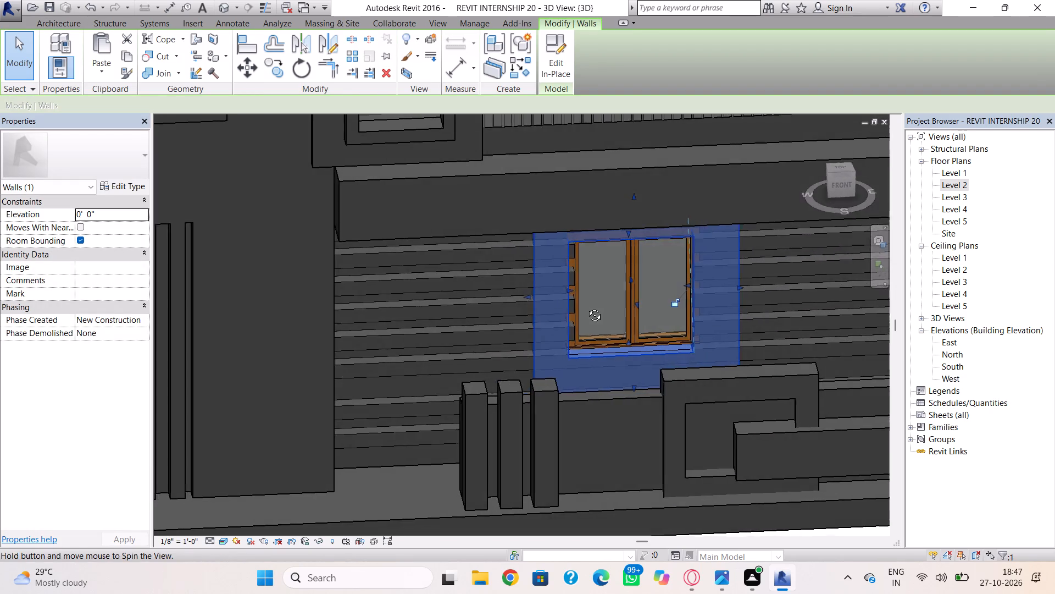
shift+right_drag(586, 307, 559, 299)
click(571, 284)
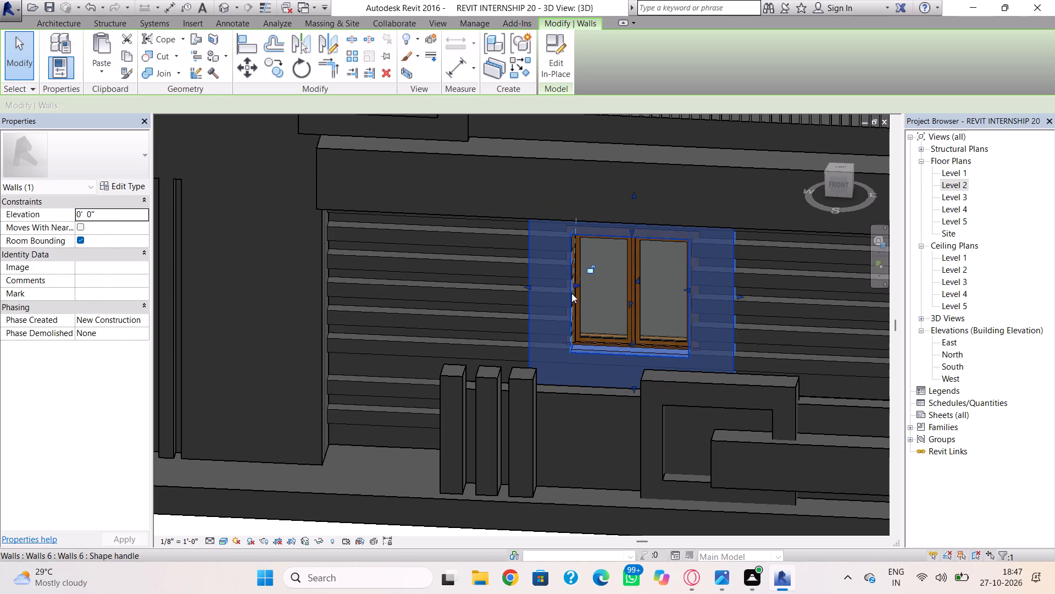
click(587, 295)
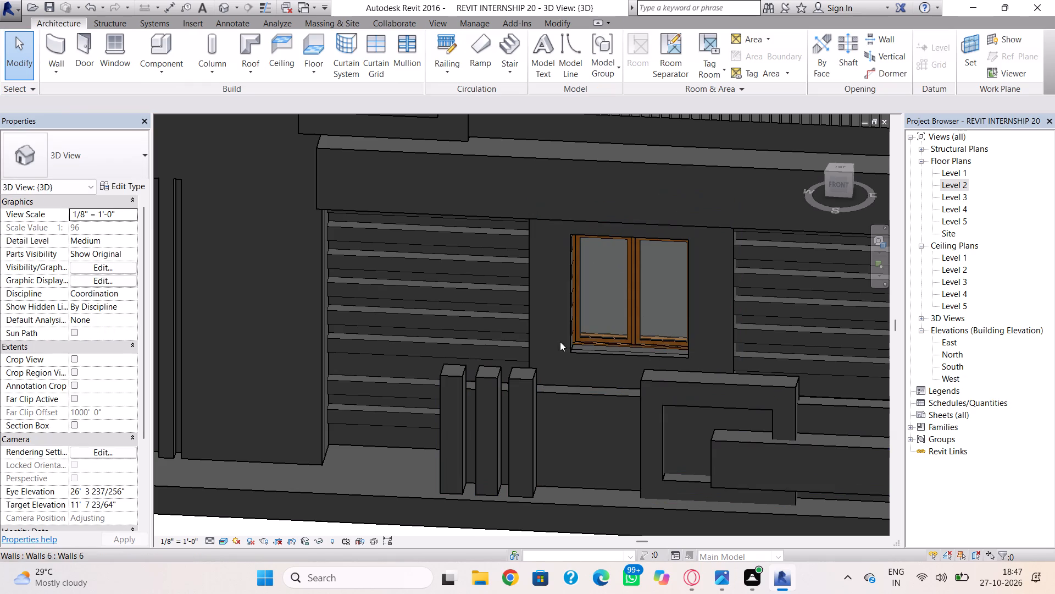
scroll(669, 254, down, 3)
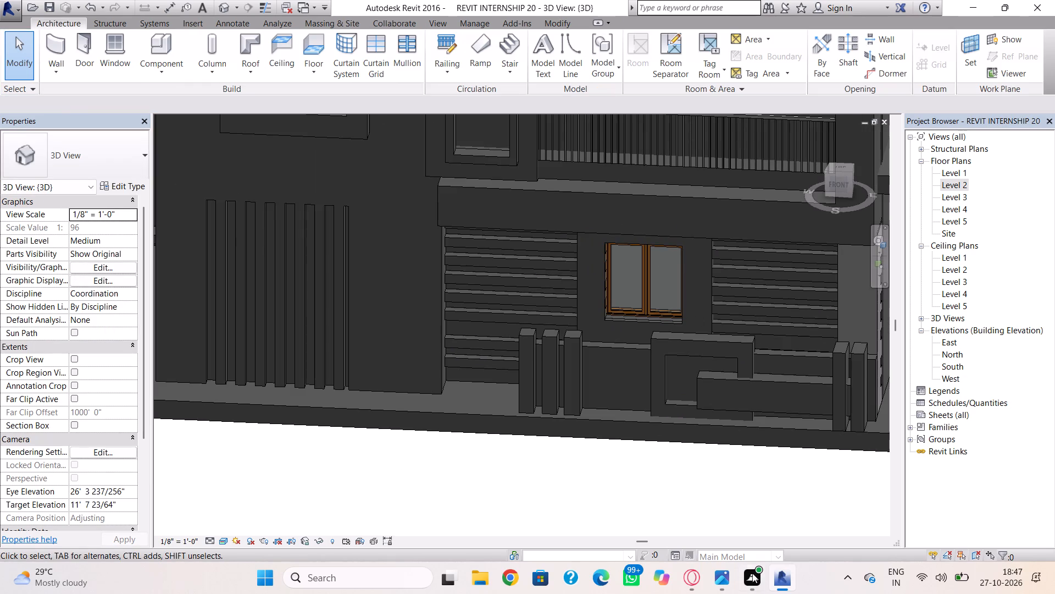
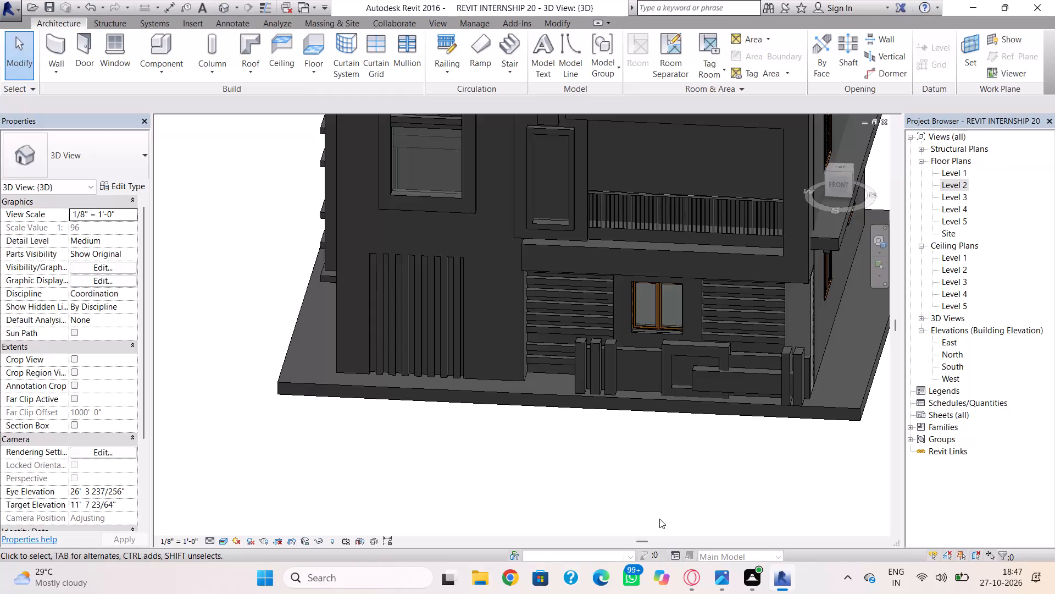
Save the project with the finished facade details.
key(ctrl+s)
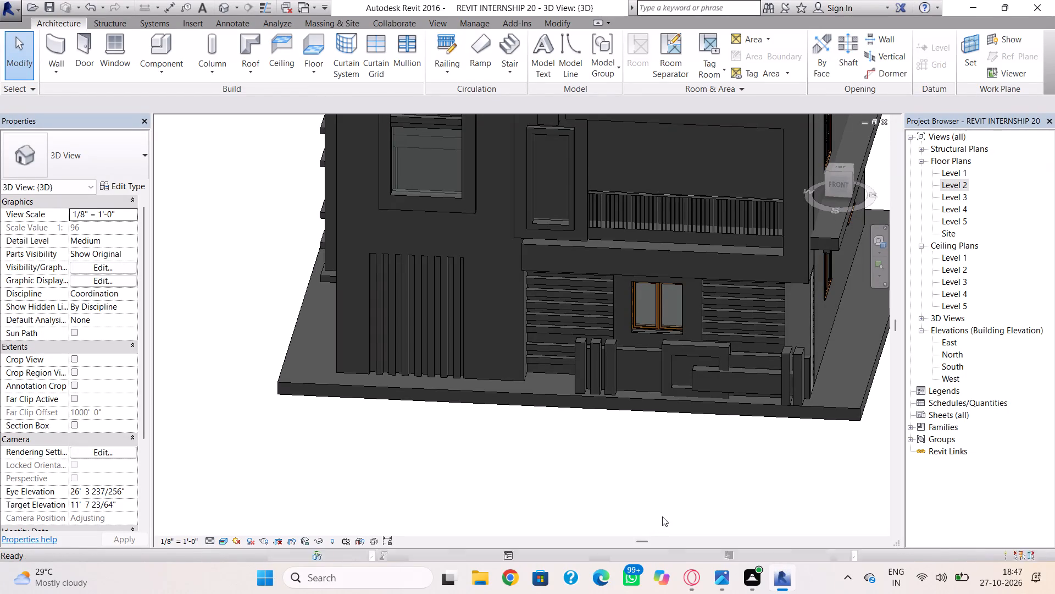
key(ctrl+s)
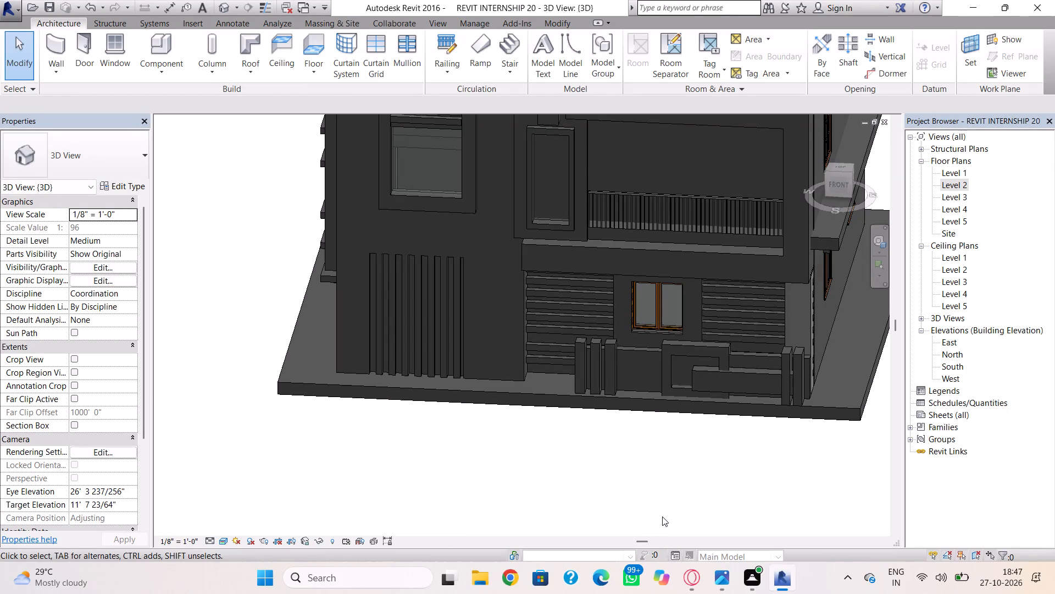
Print the 3D view with Microsoft Print to PDF and save it in the Desktop folder as REVIT INTERNSHIP 20.
key(ctrl+p)
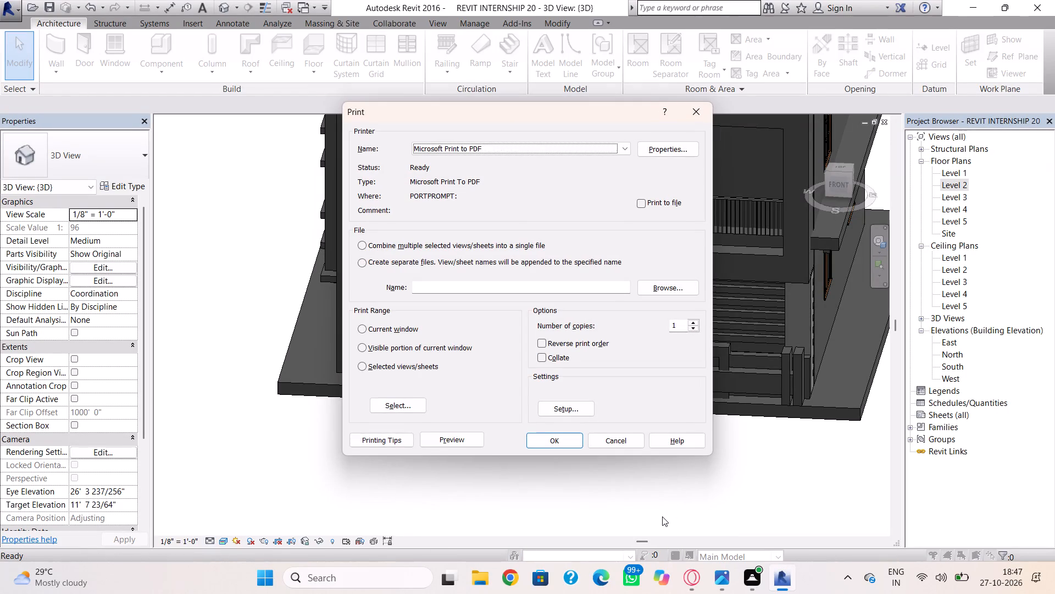
click(560, 441)
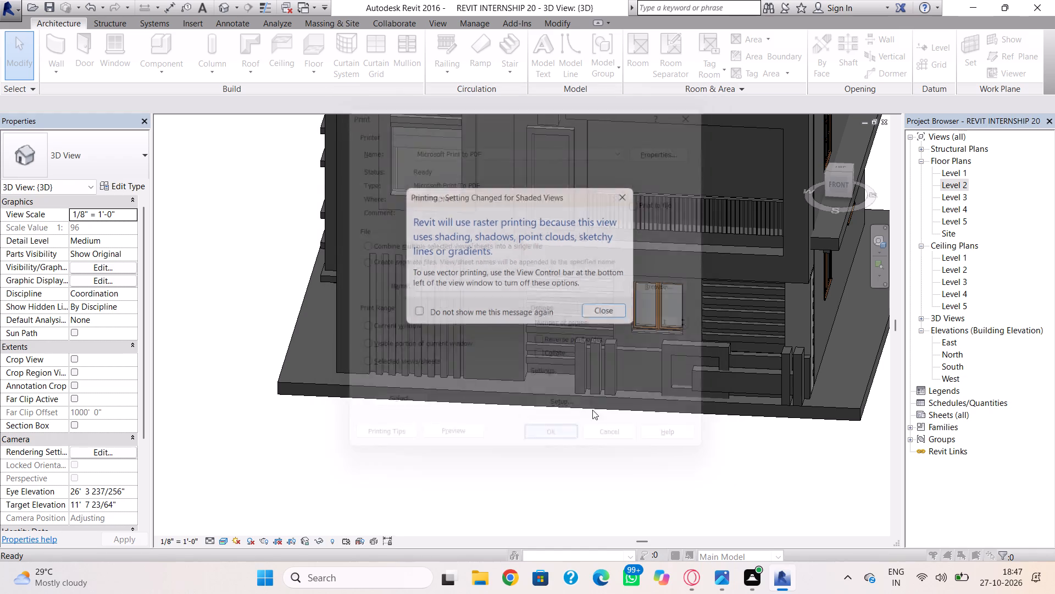
click(612, 317)
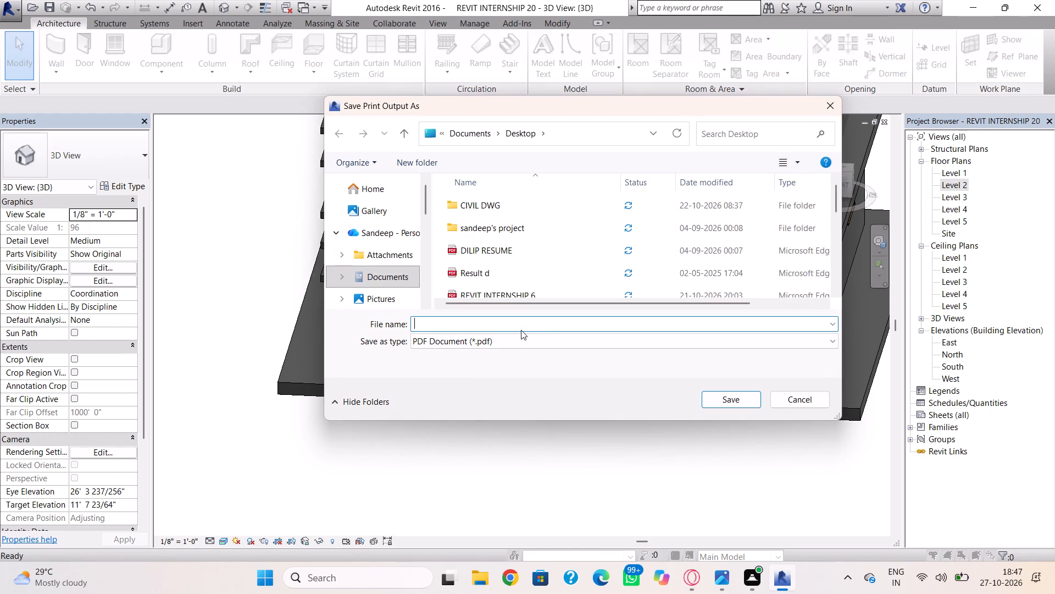
text(REVIT)
key(space)
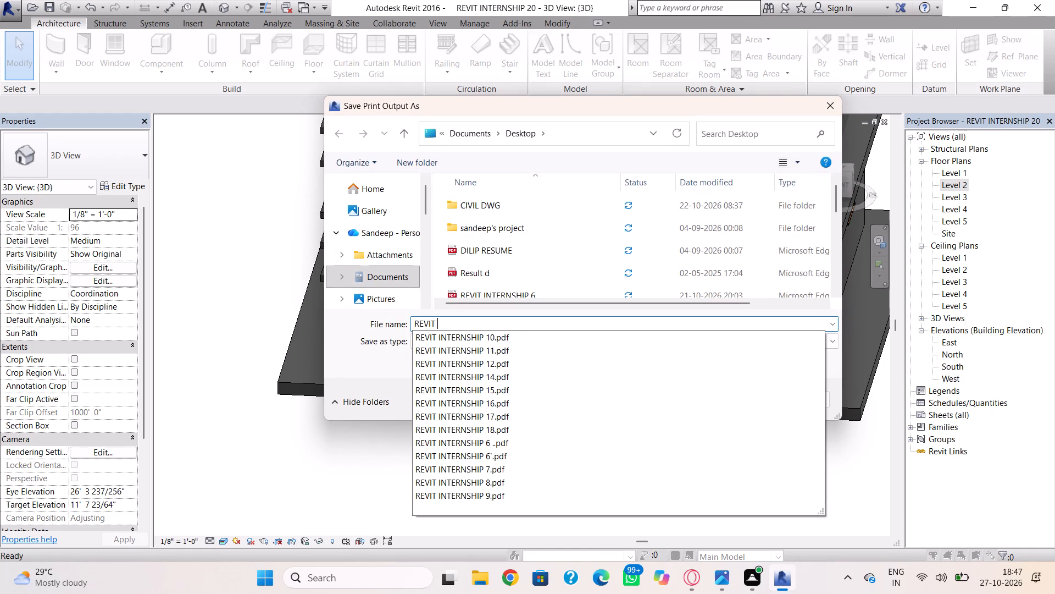
text(INTERNSHIP)
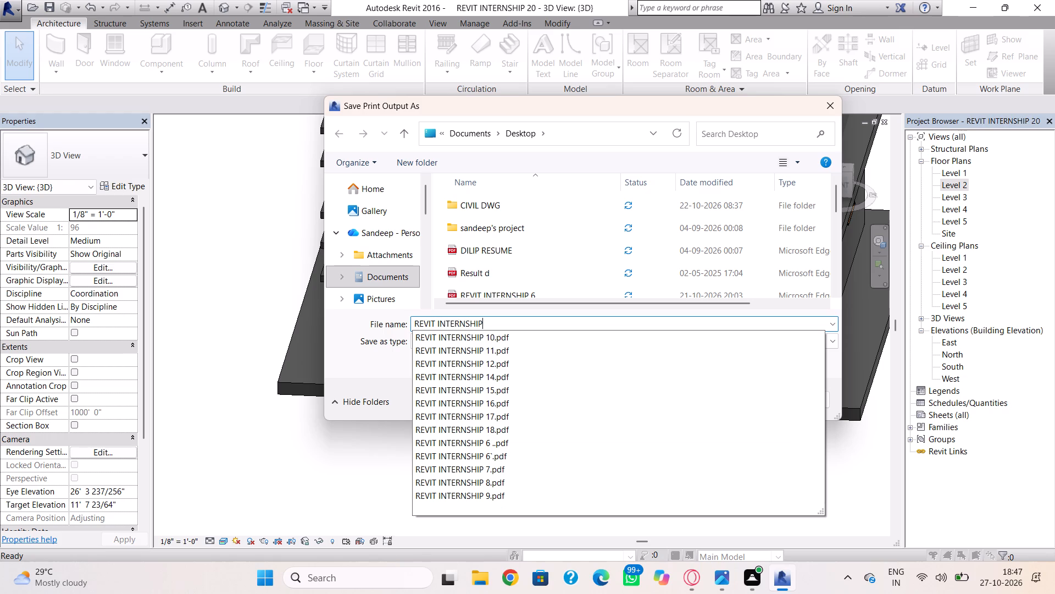
key(space)
text(20)
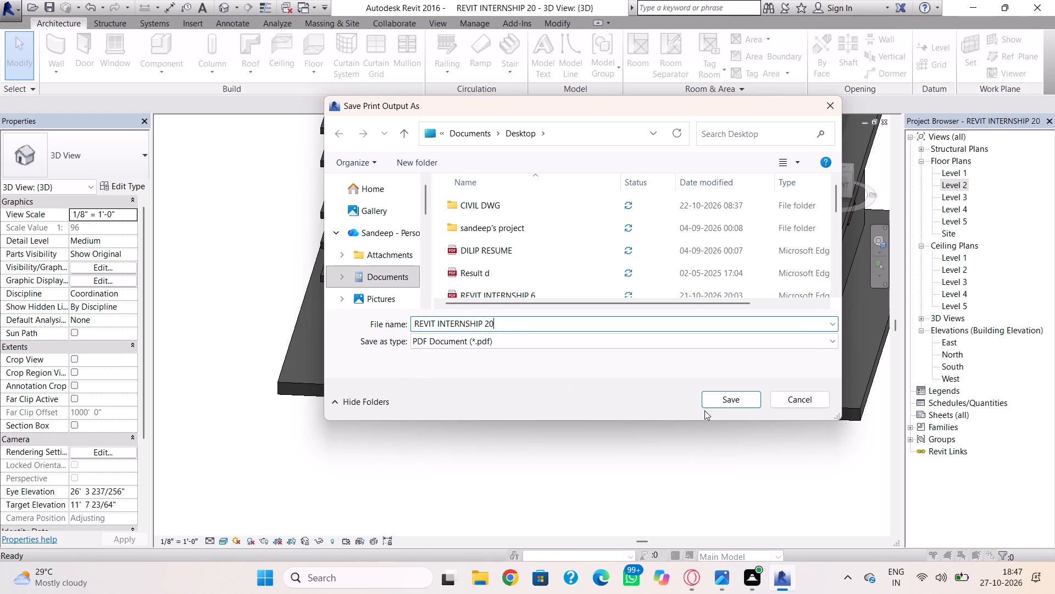
click(714, 406)
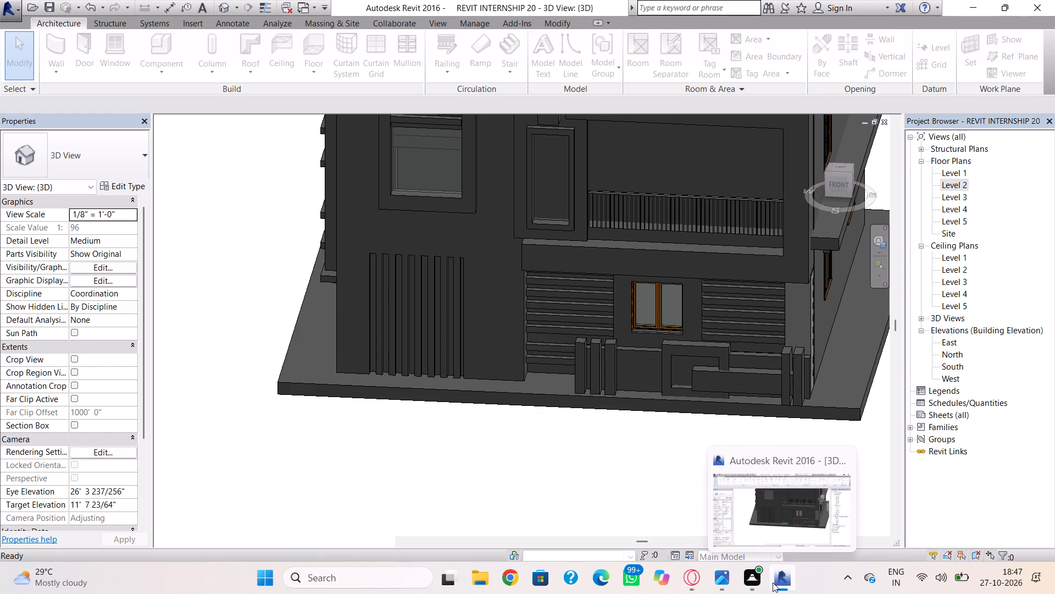